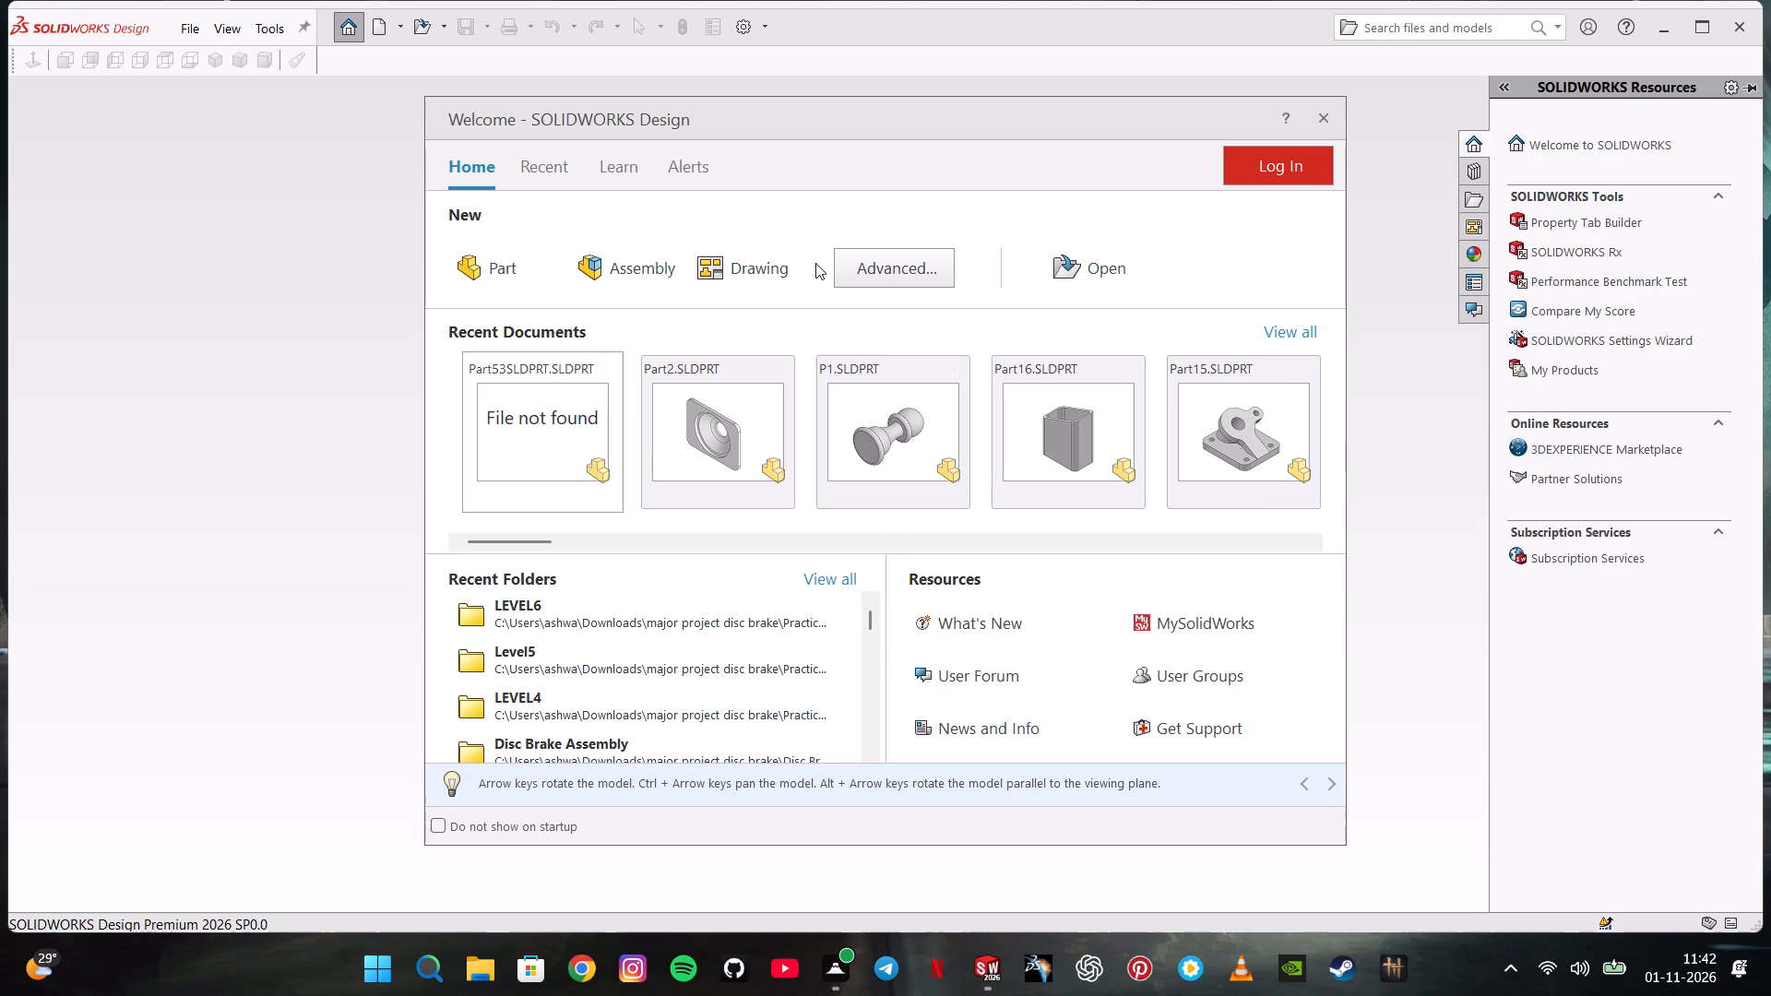
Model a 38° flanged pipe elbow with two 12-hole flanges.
Create a new part document.
click(514, 250)
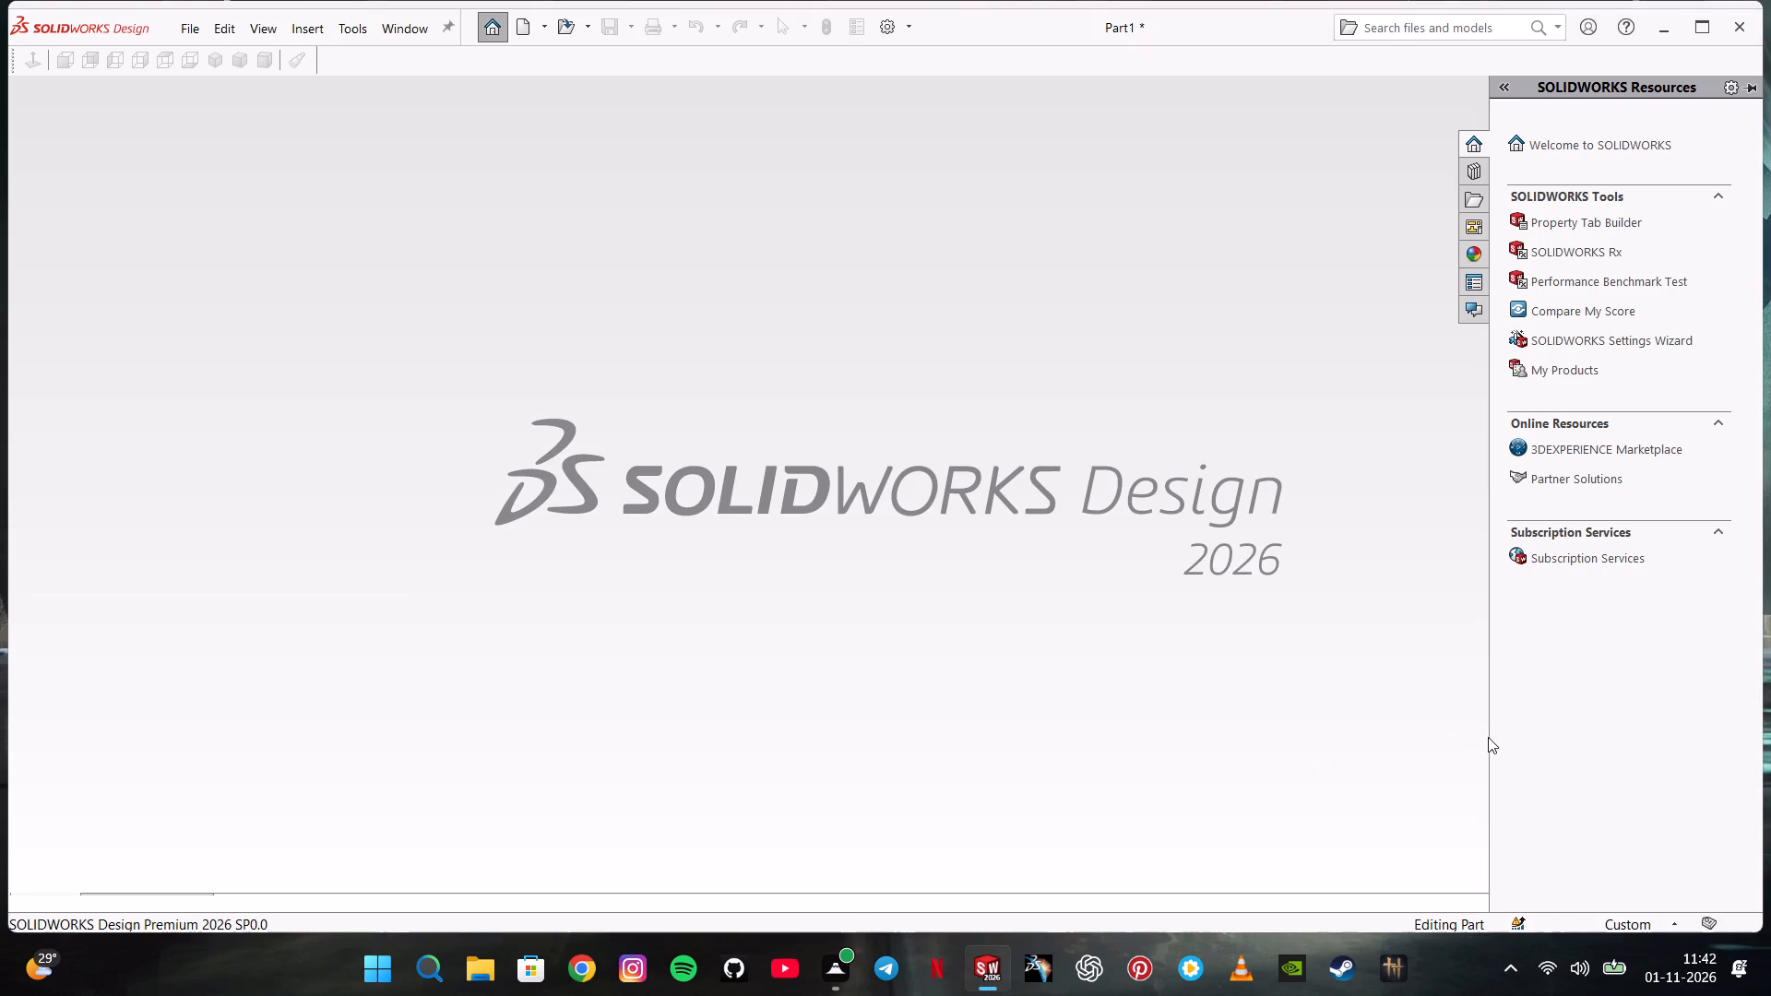
Shrink the resources pane to free the graphics area and set the document's unit system to MMGS.
click(1638, 912)
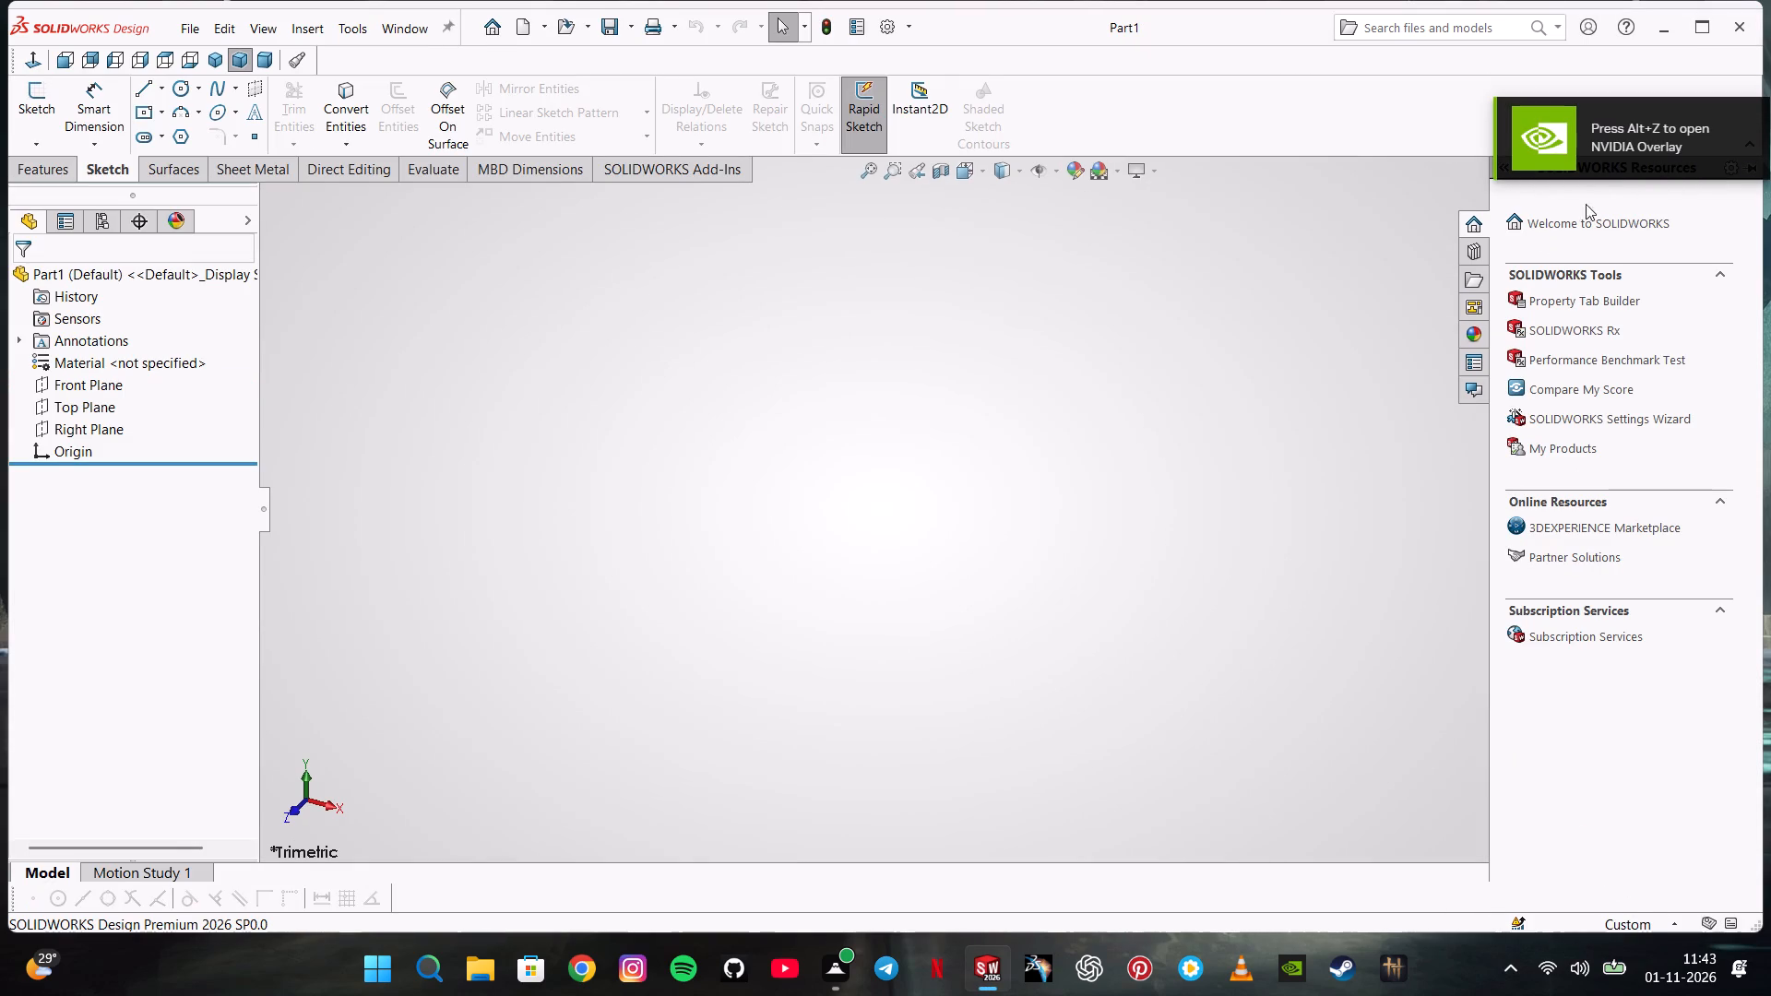
click(1504, 184)
drag(1492, 187, 1762, 156)
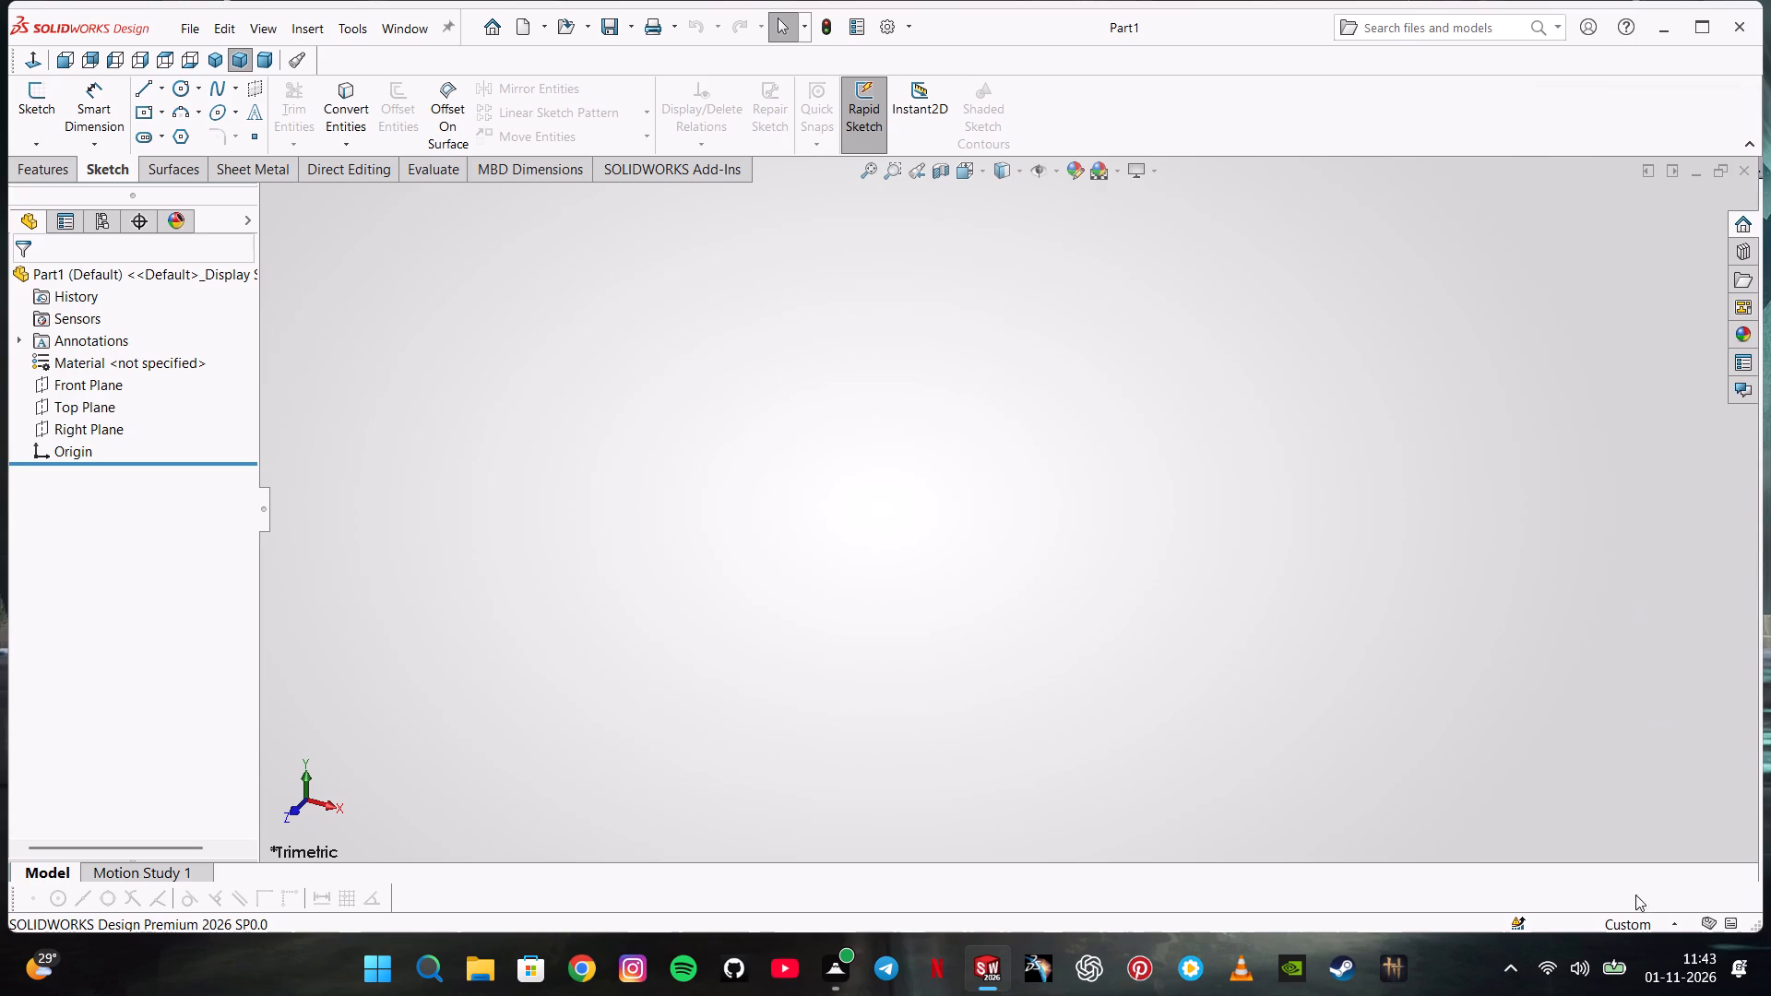
click(1652, 919)
click(1640, 820)
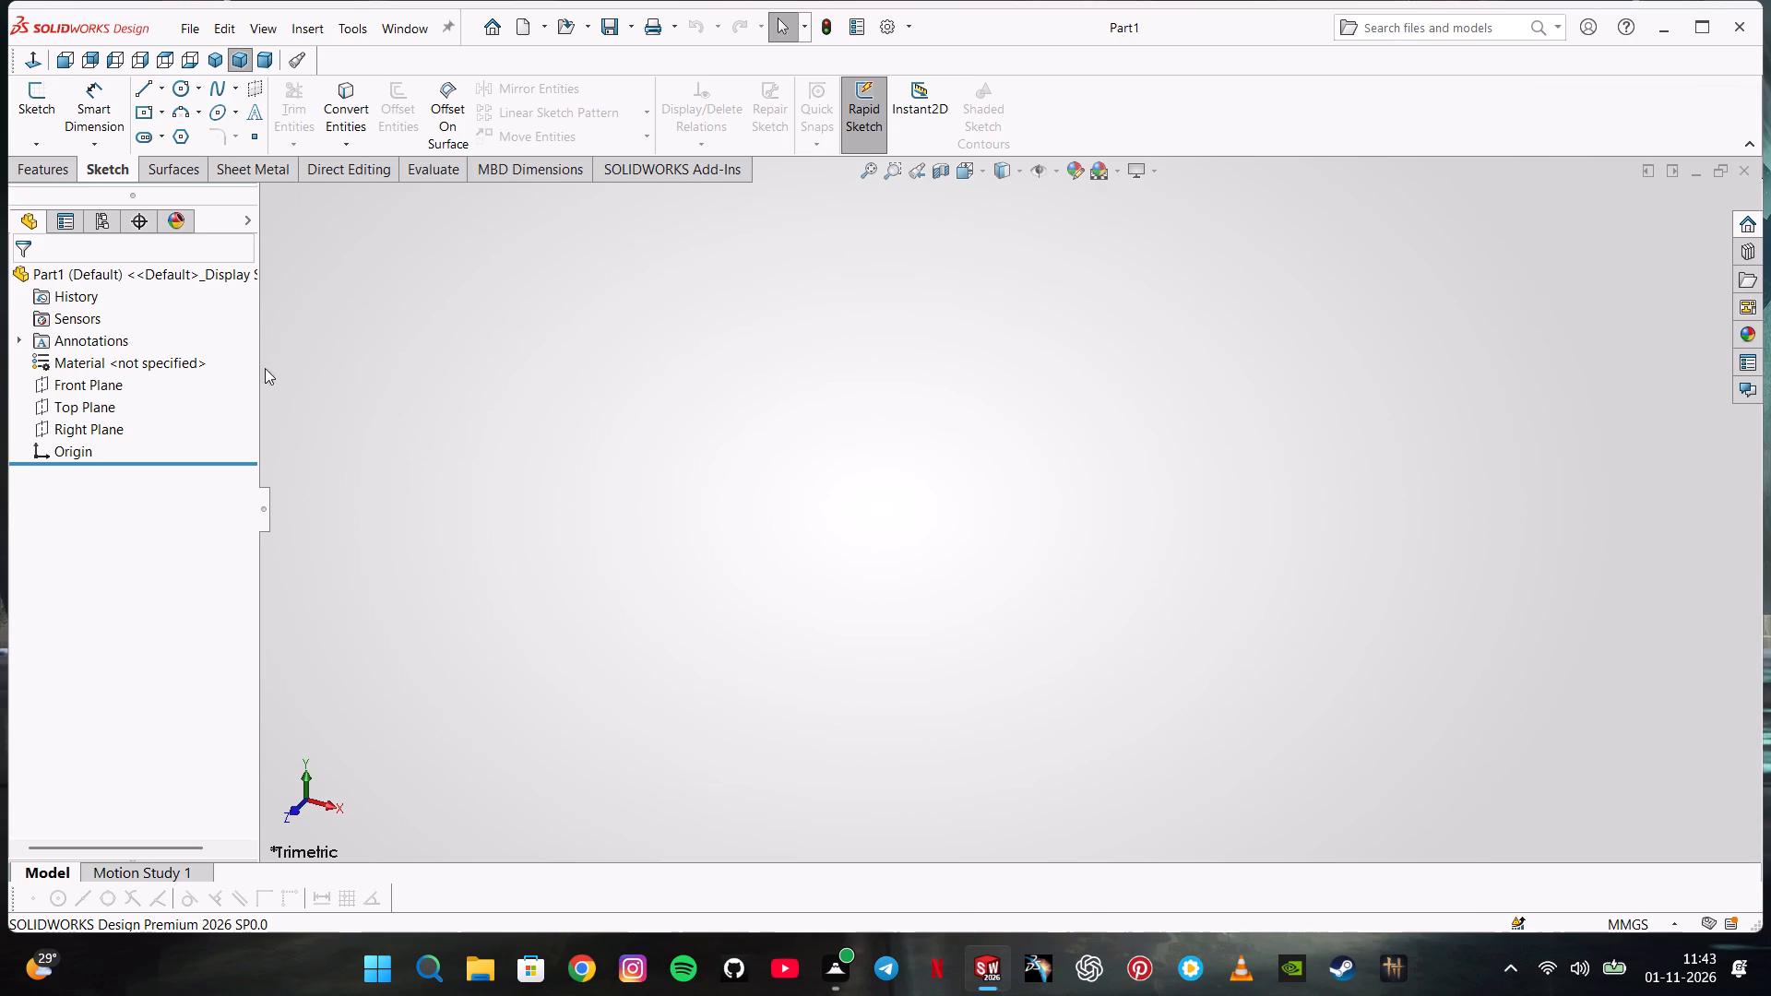
Start a sketch on the Top Plane and draw a circle of about 35 mm radius centred on the origin.
click(77, 407)
click(93, 382)
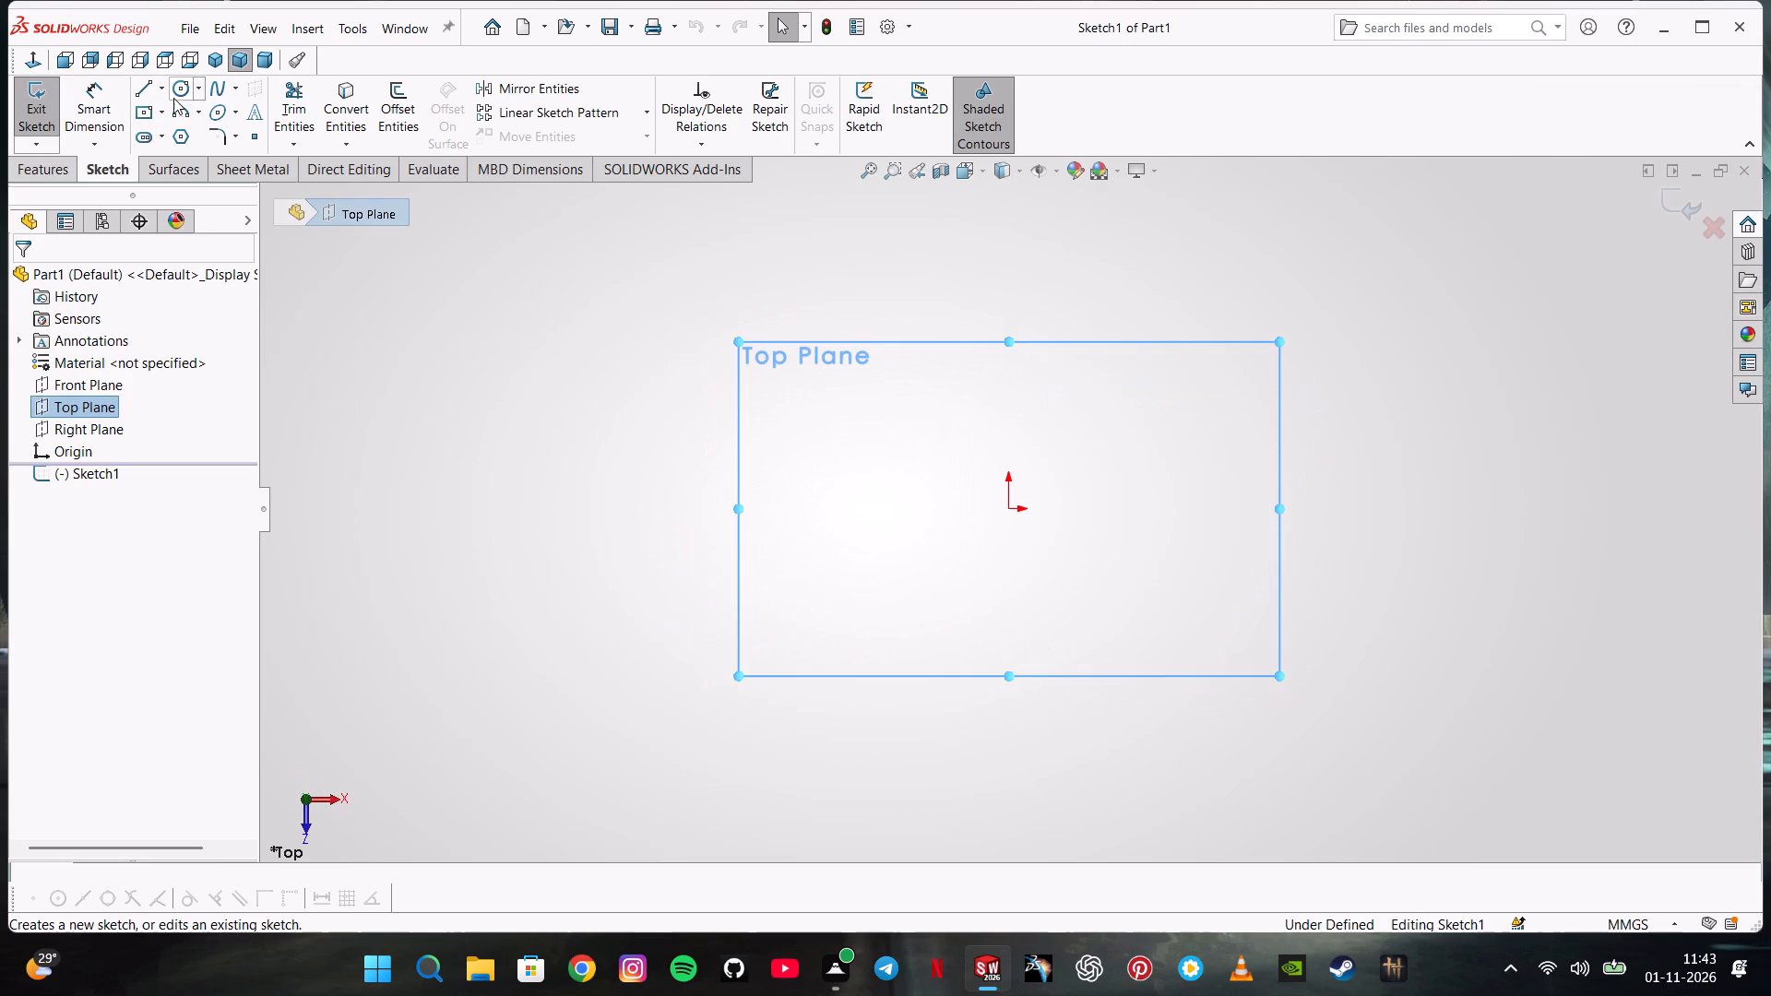
click(172, 98)
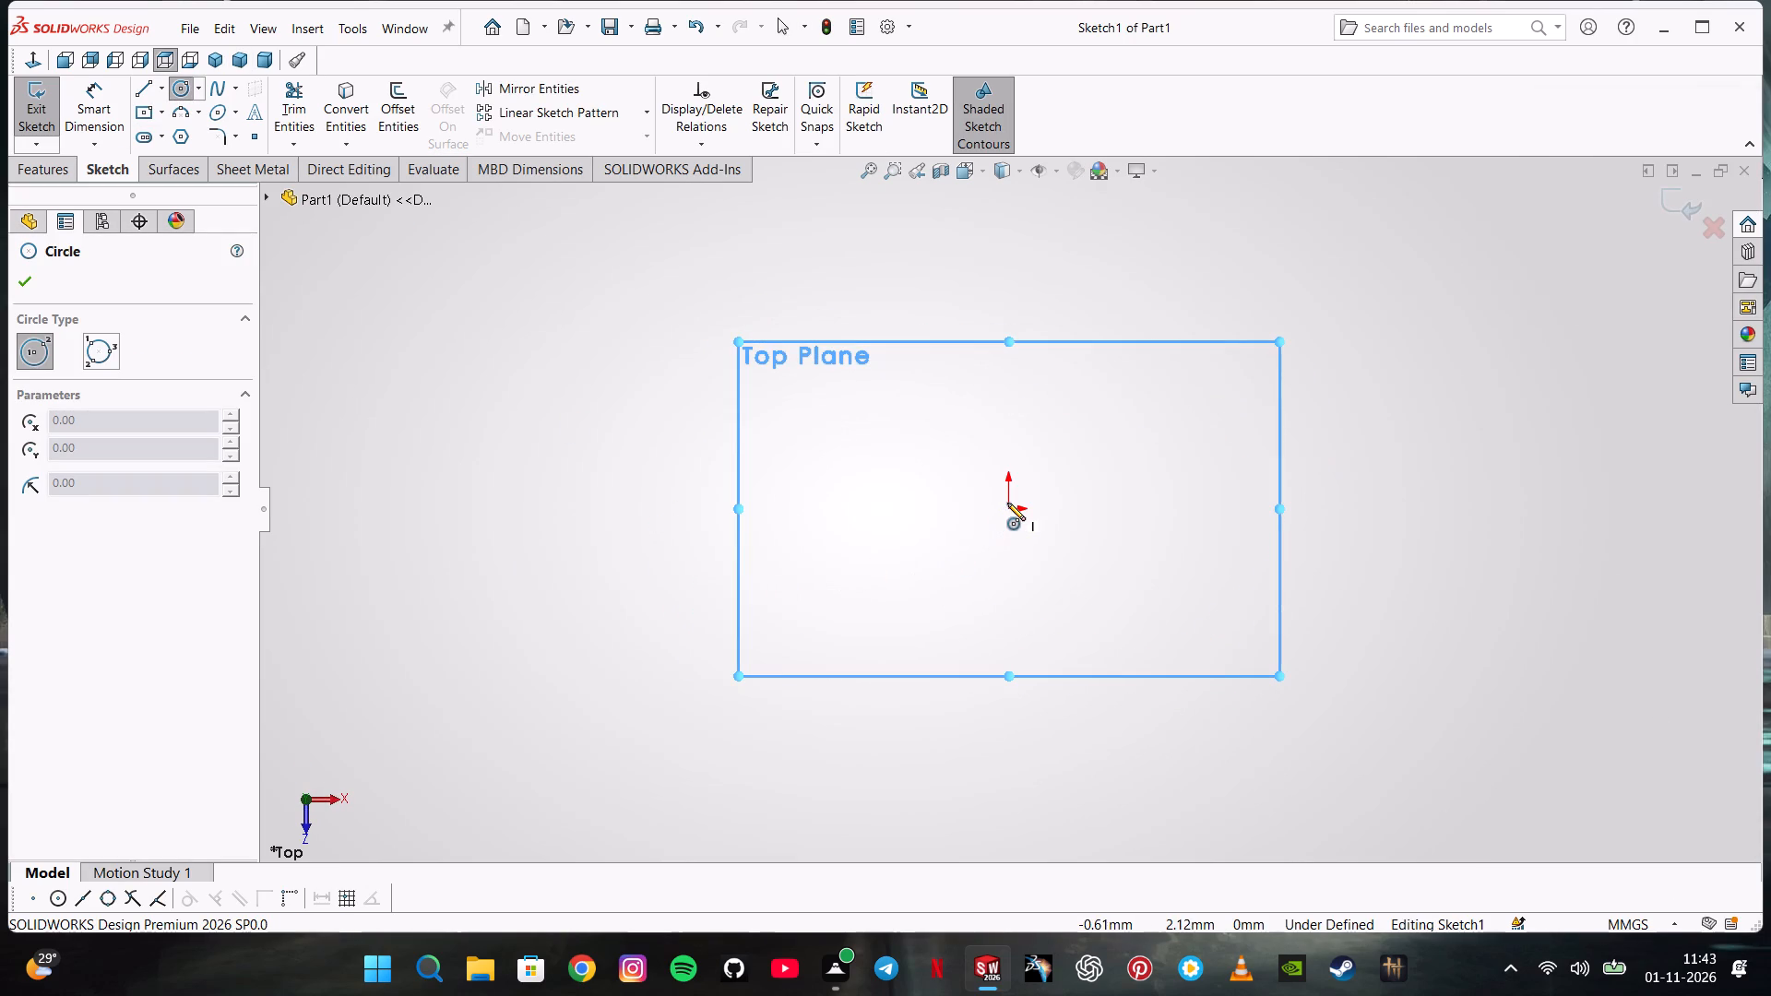
click(1010, 504)
click(1072, 594)
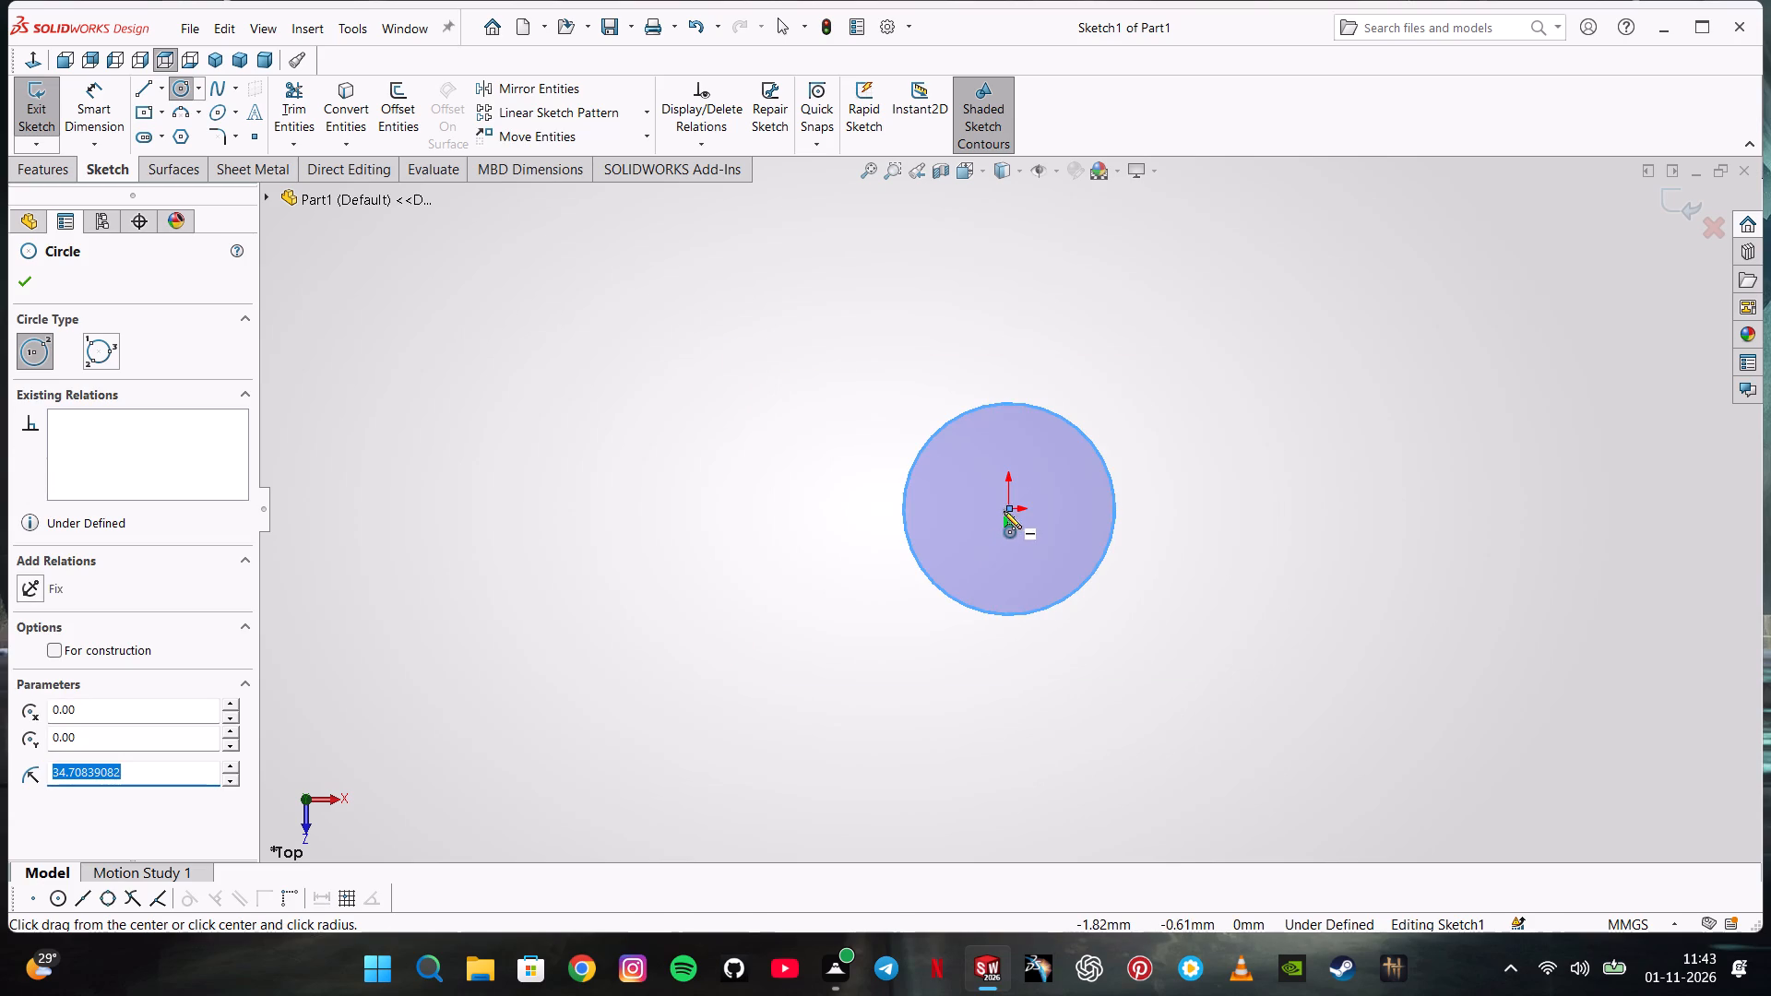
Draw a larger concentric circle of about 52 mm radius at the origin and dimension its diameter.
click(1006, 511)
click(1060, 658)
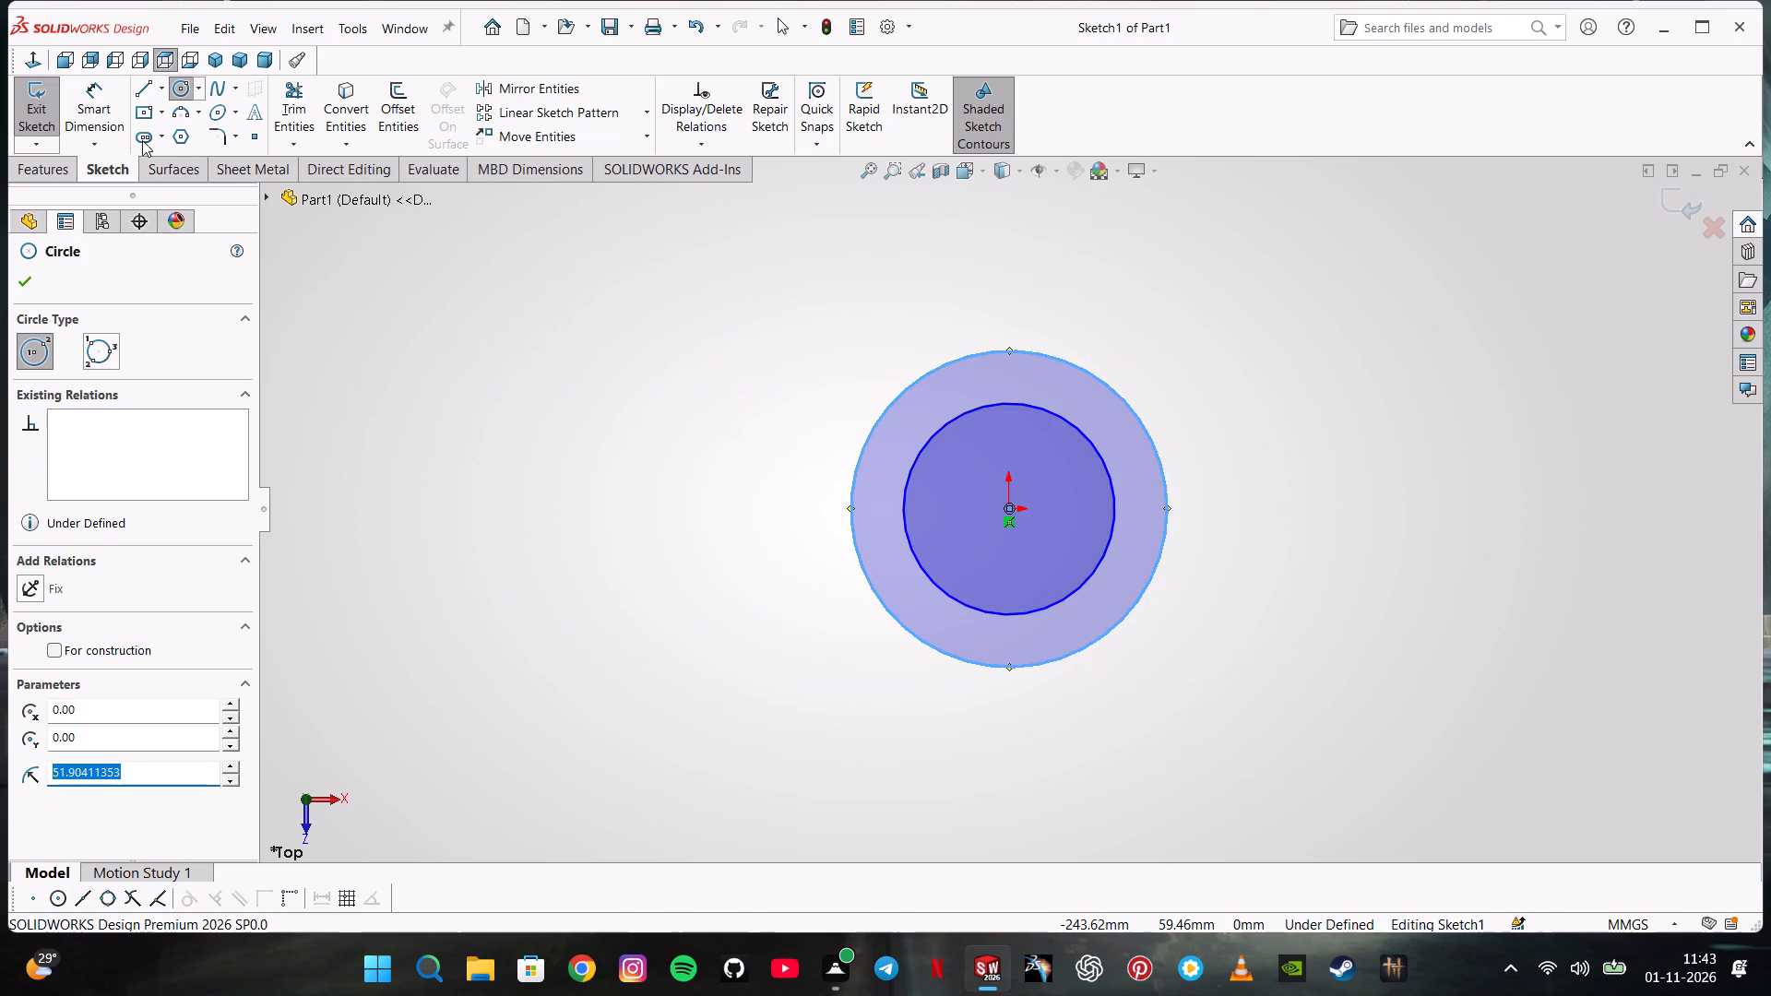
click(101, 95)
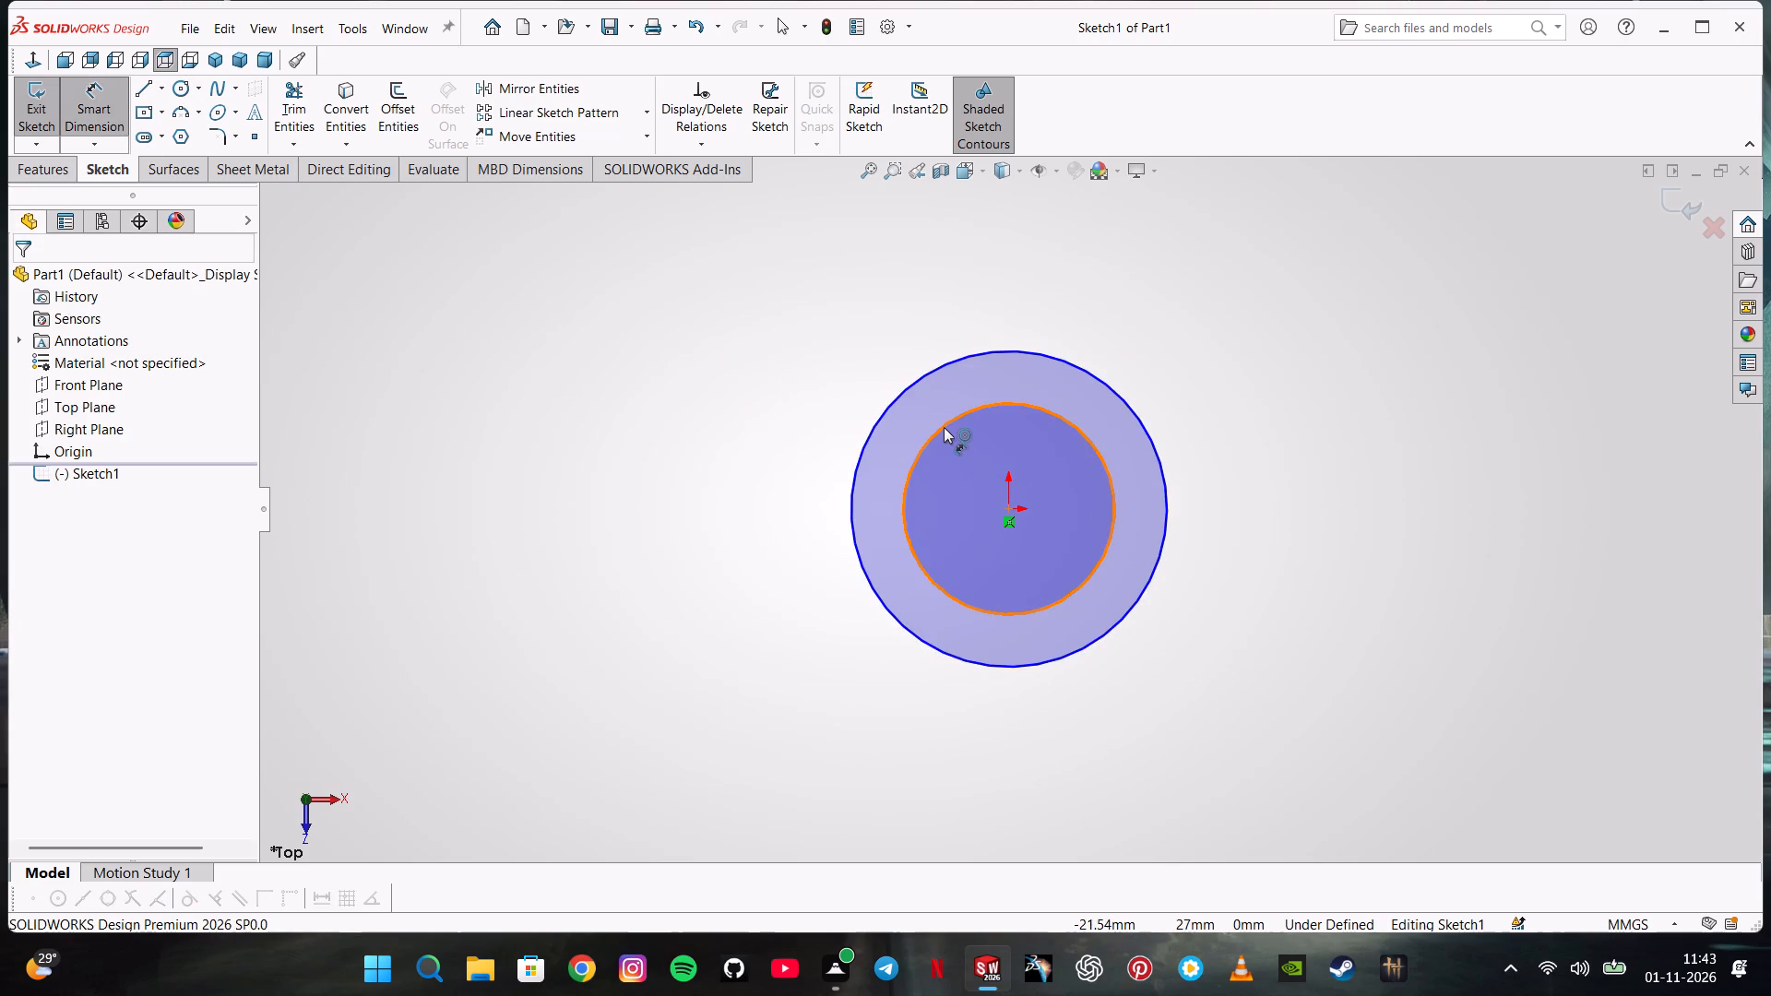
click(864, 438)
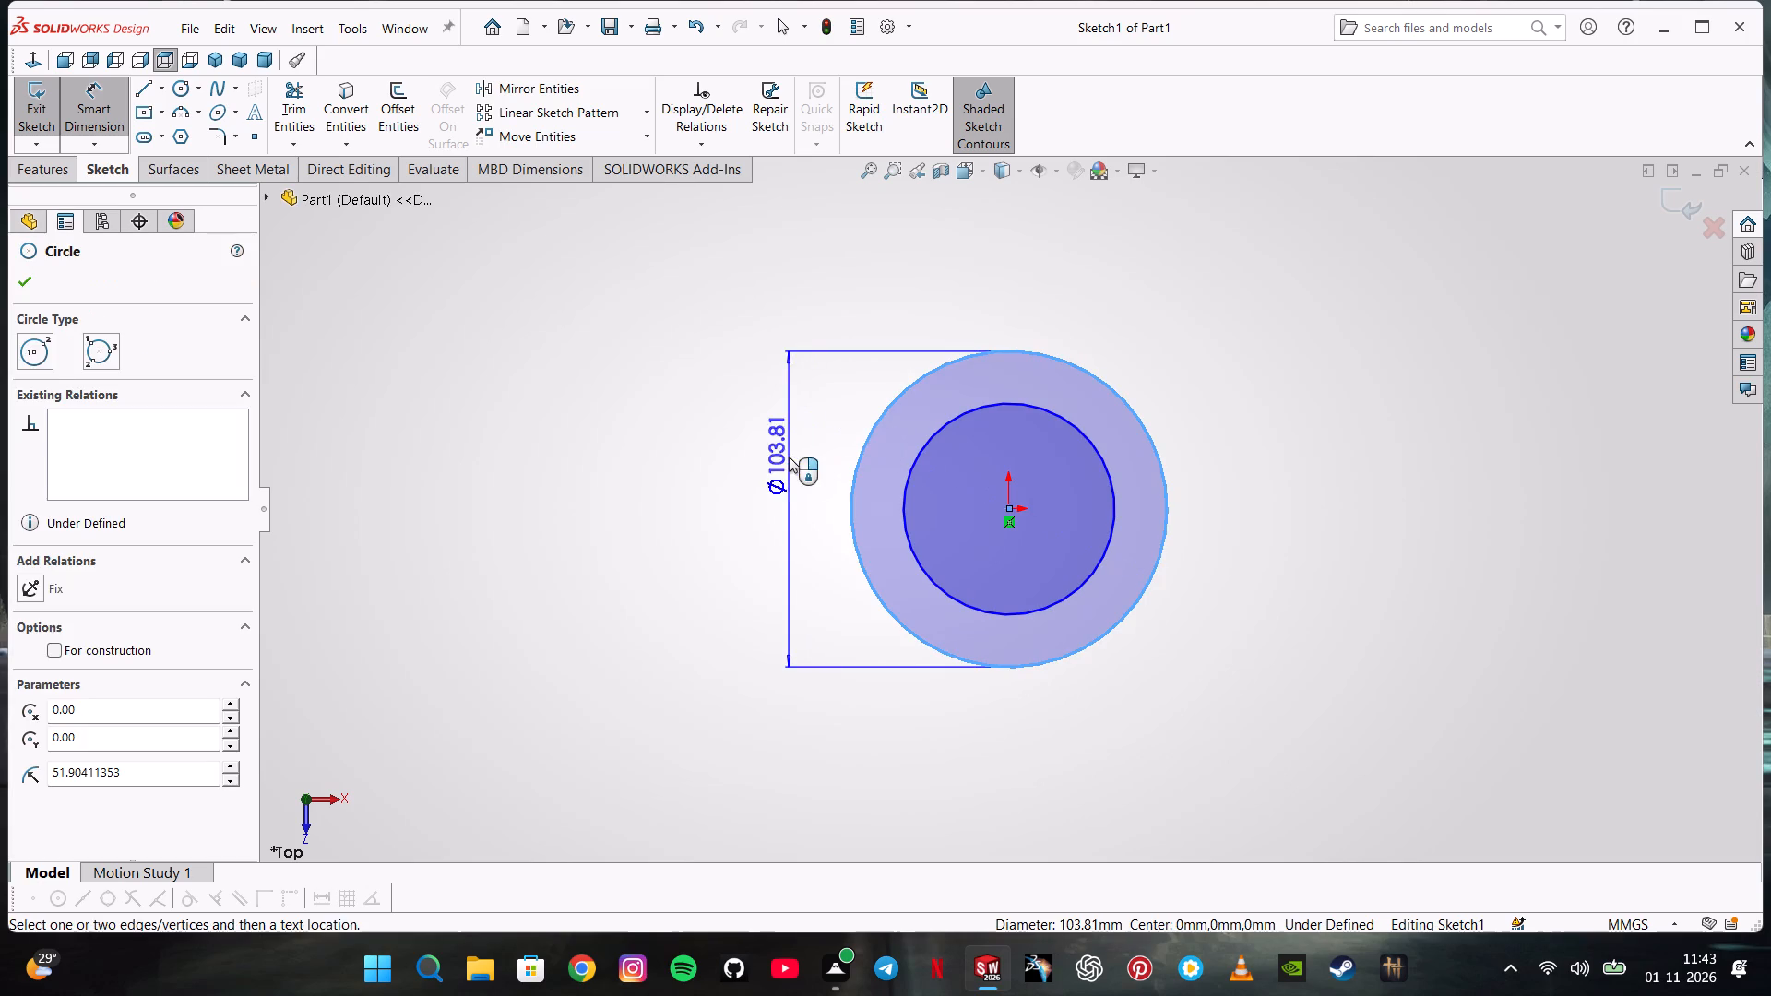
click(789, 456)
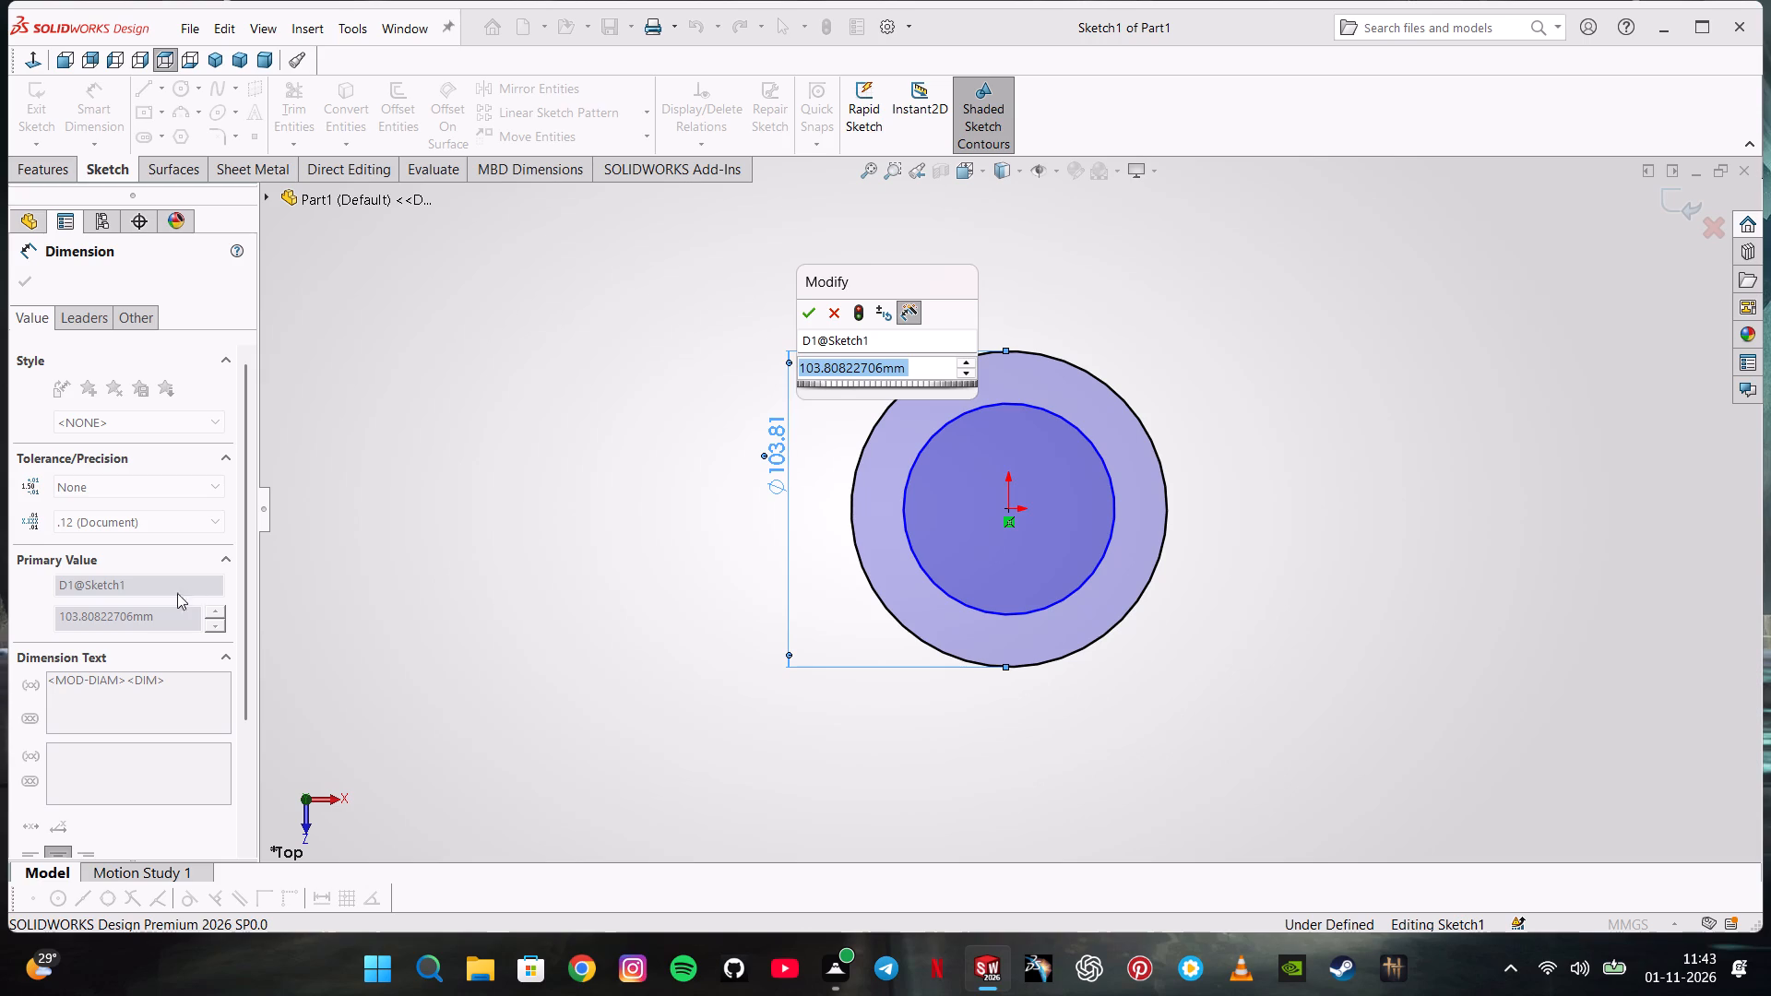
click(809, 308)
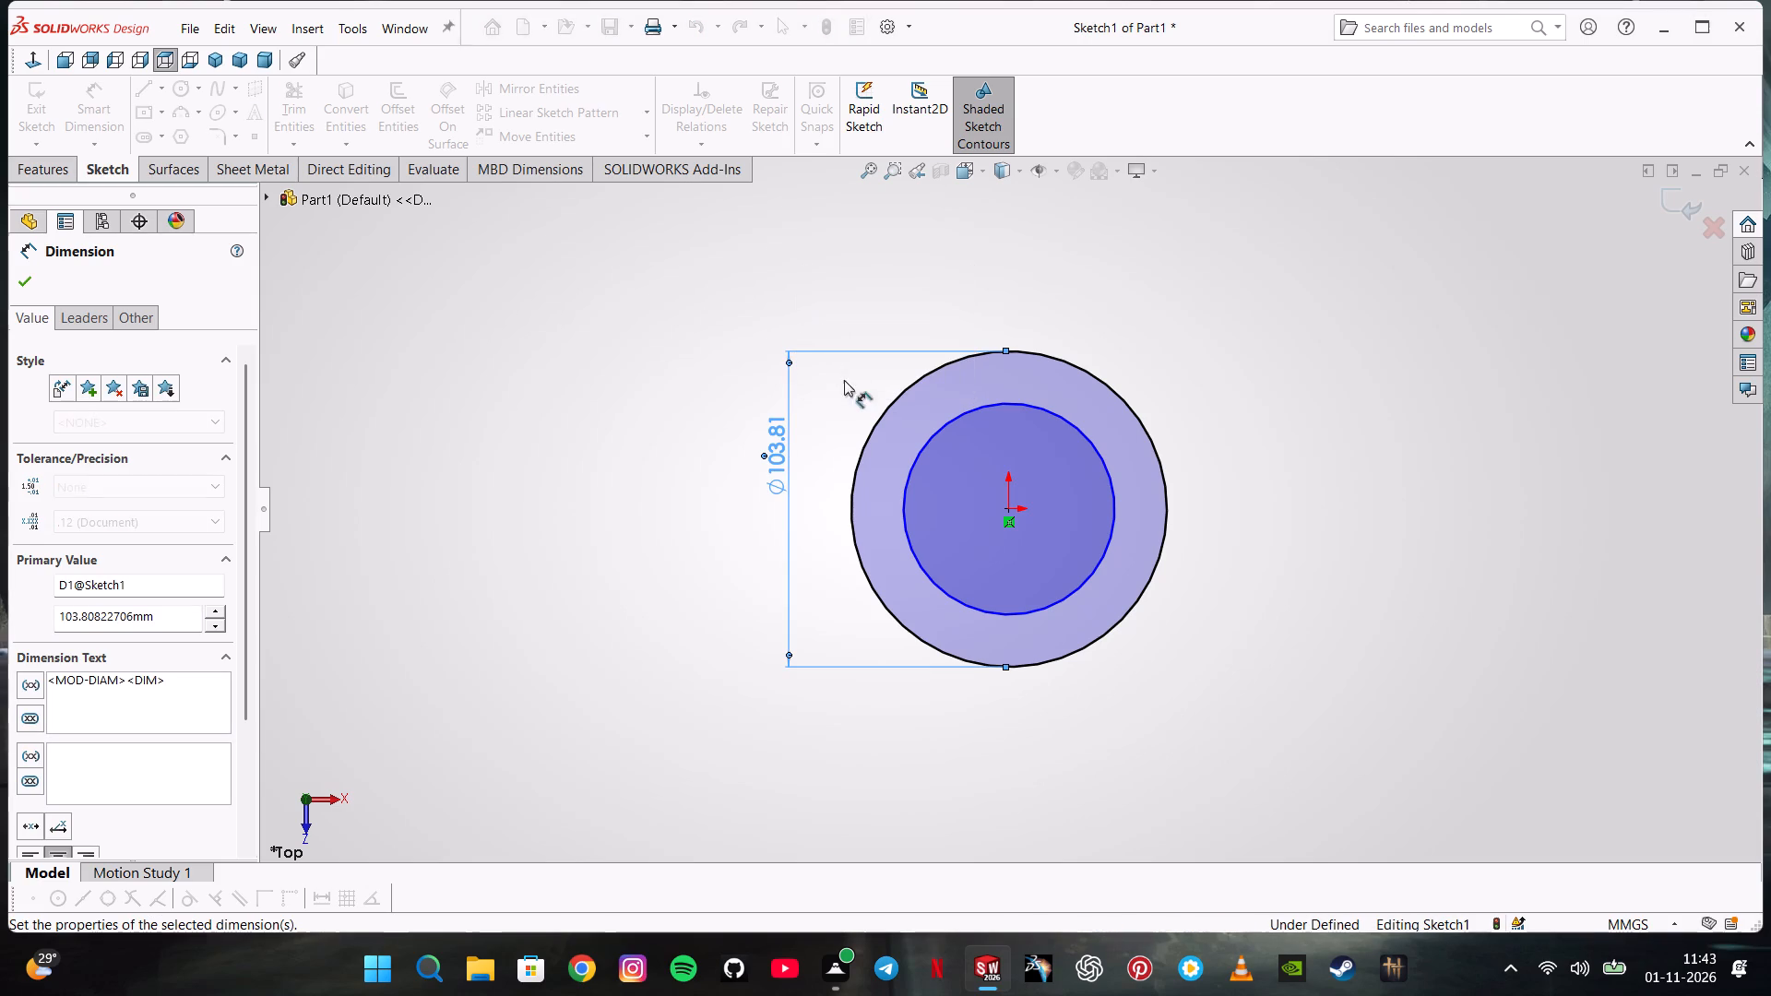
Dimension the inner circle's diameter at 56 mm.
click(937, 430)
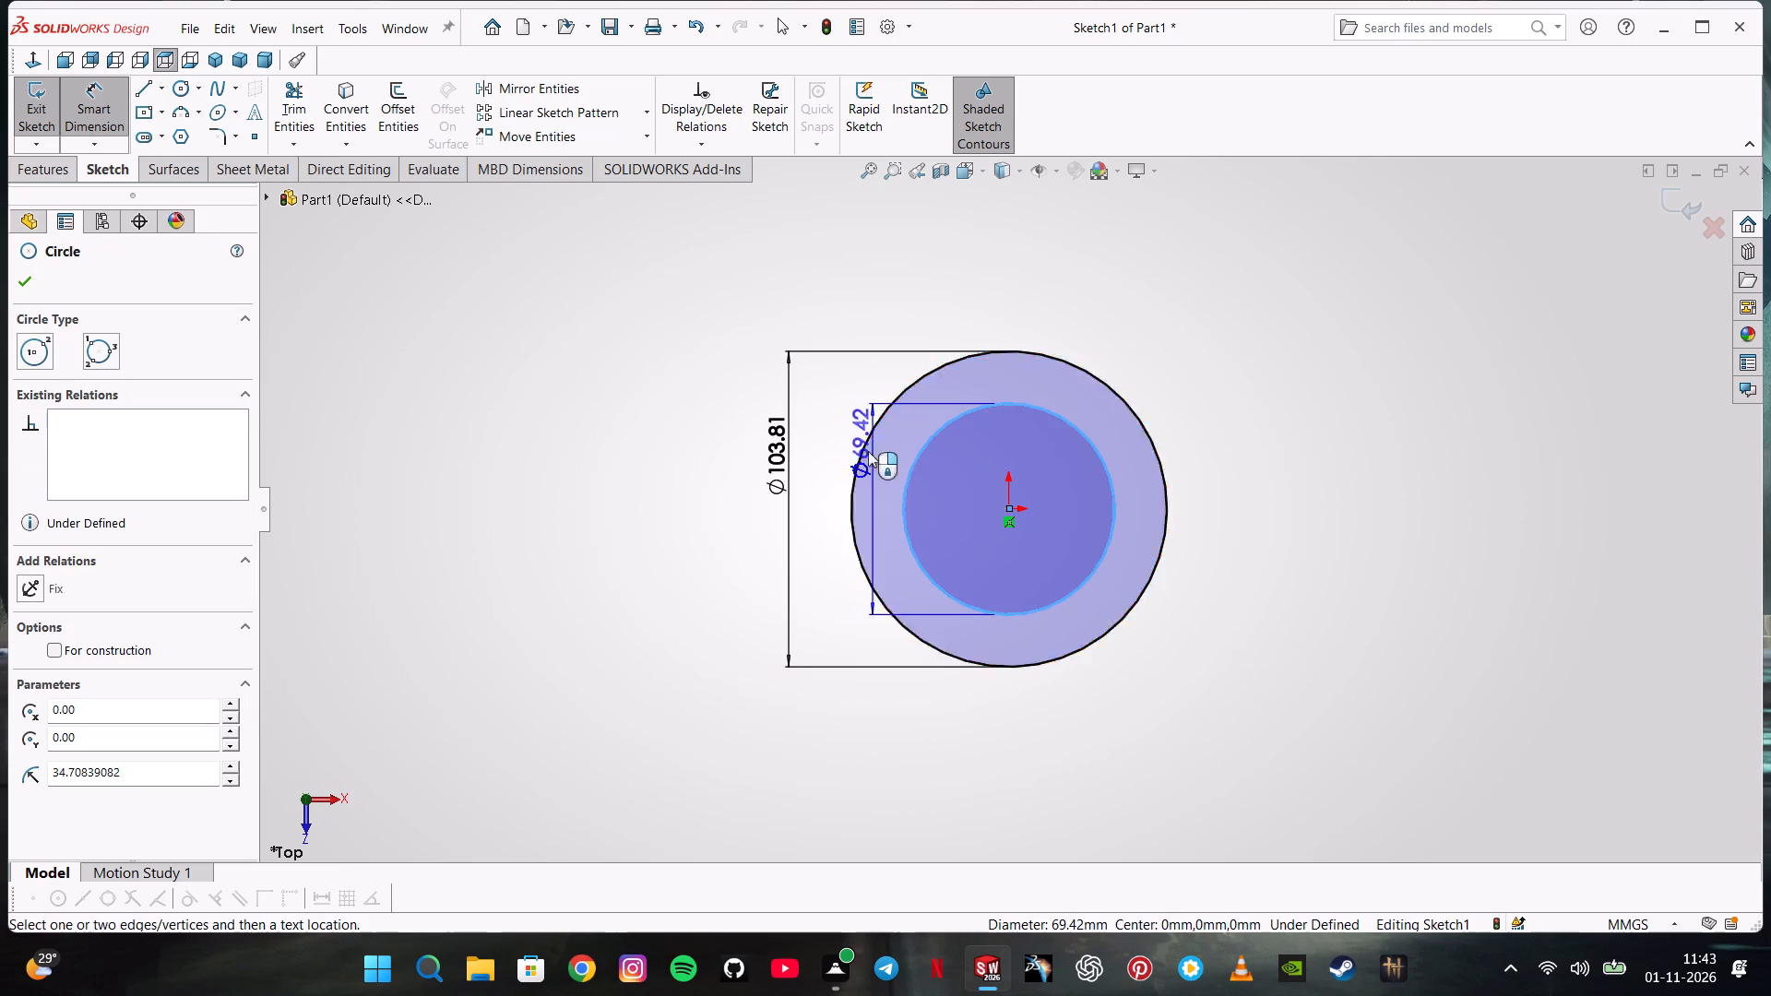
click(828, 469)
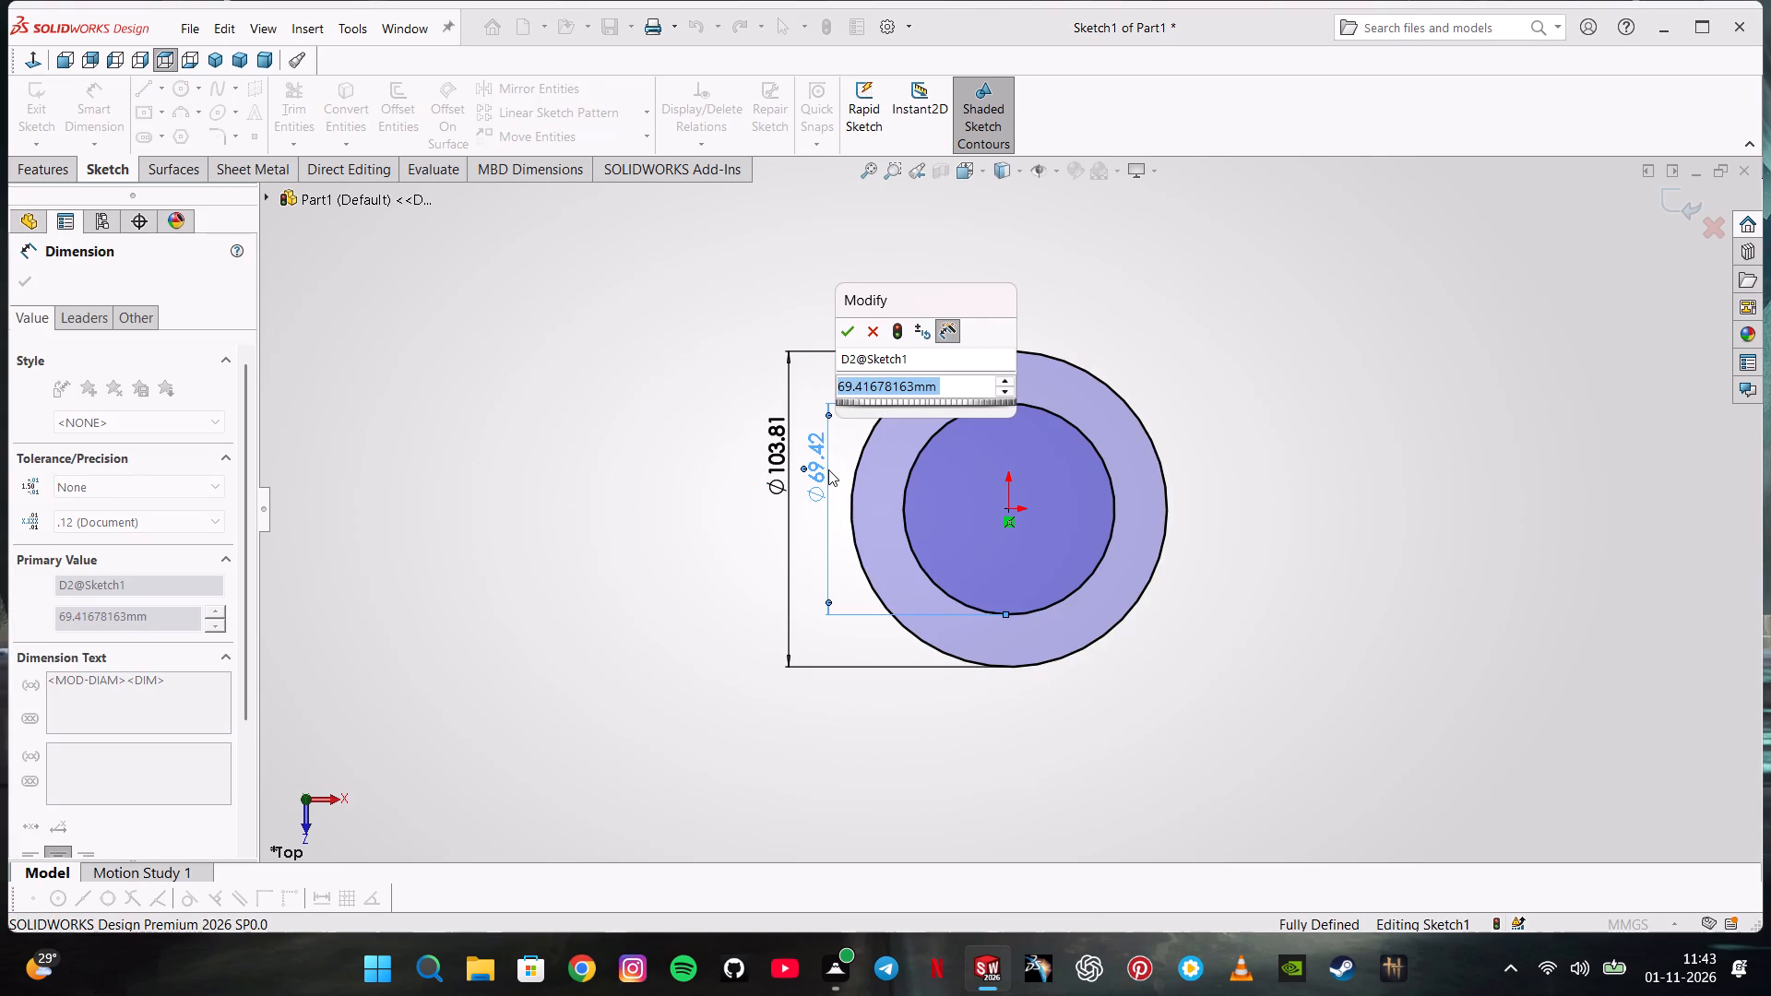
text(56)
key(Return)
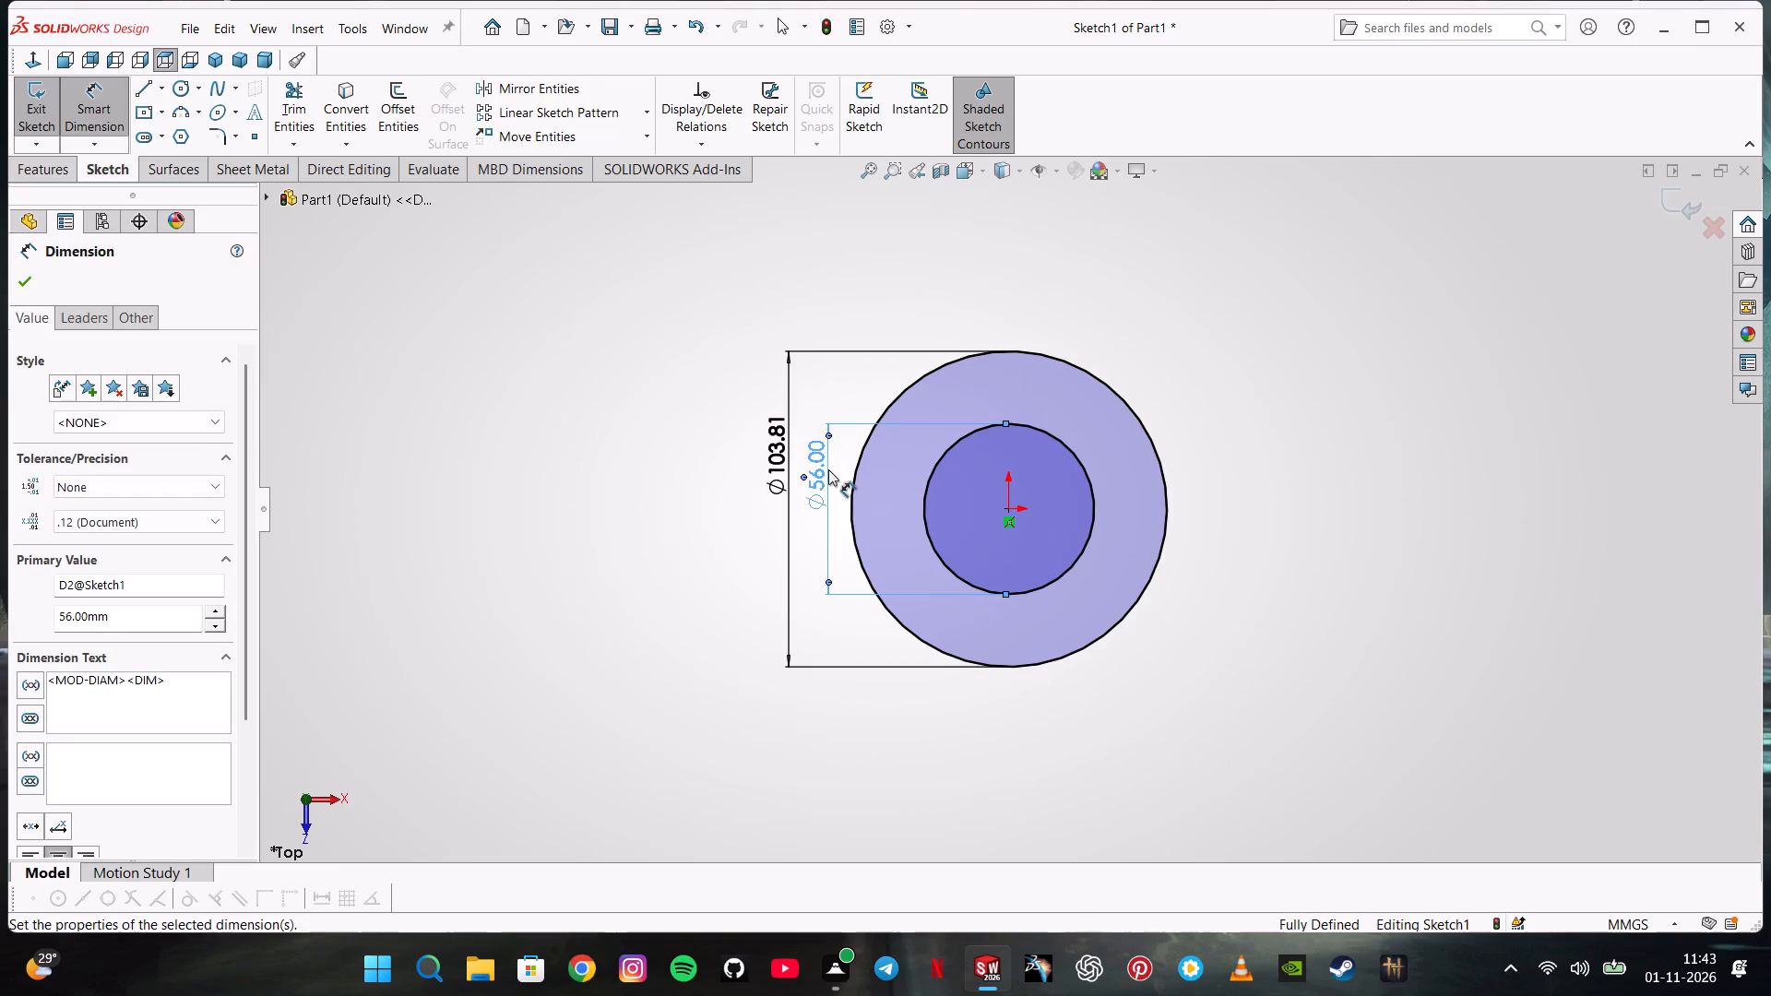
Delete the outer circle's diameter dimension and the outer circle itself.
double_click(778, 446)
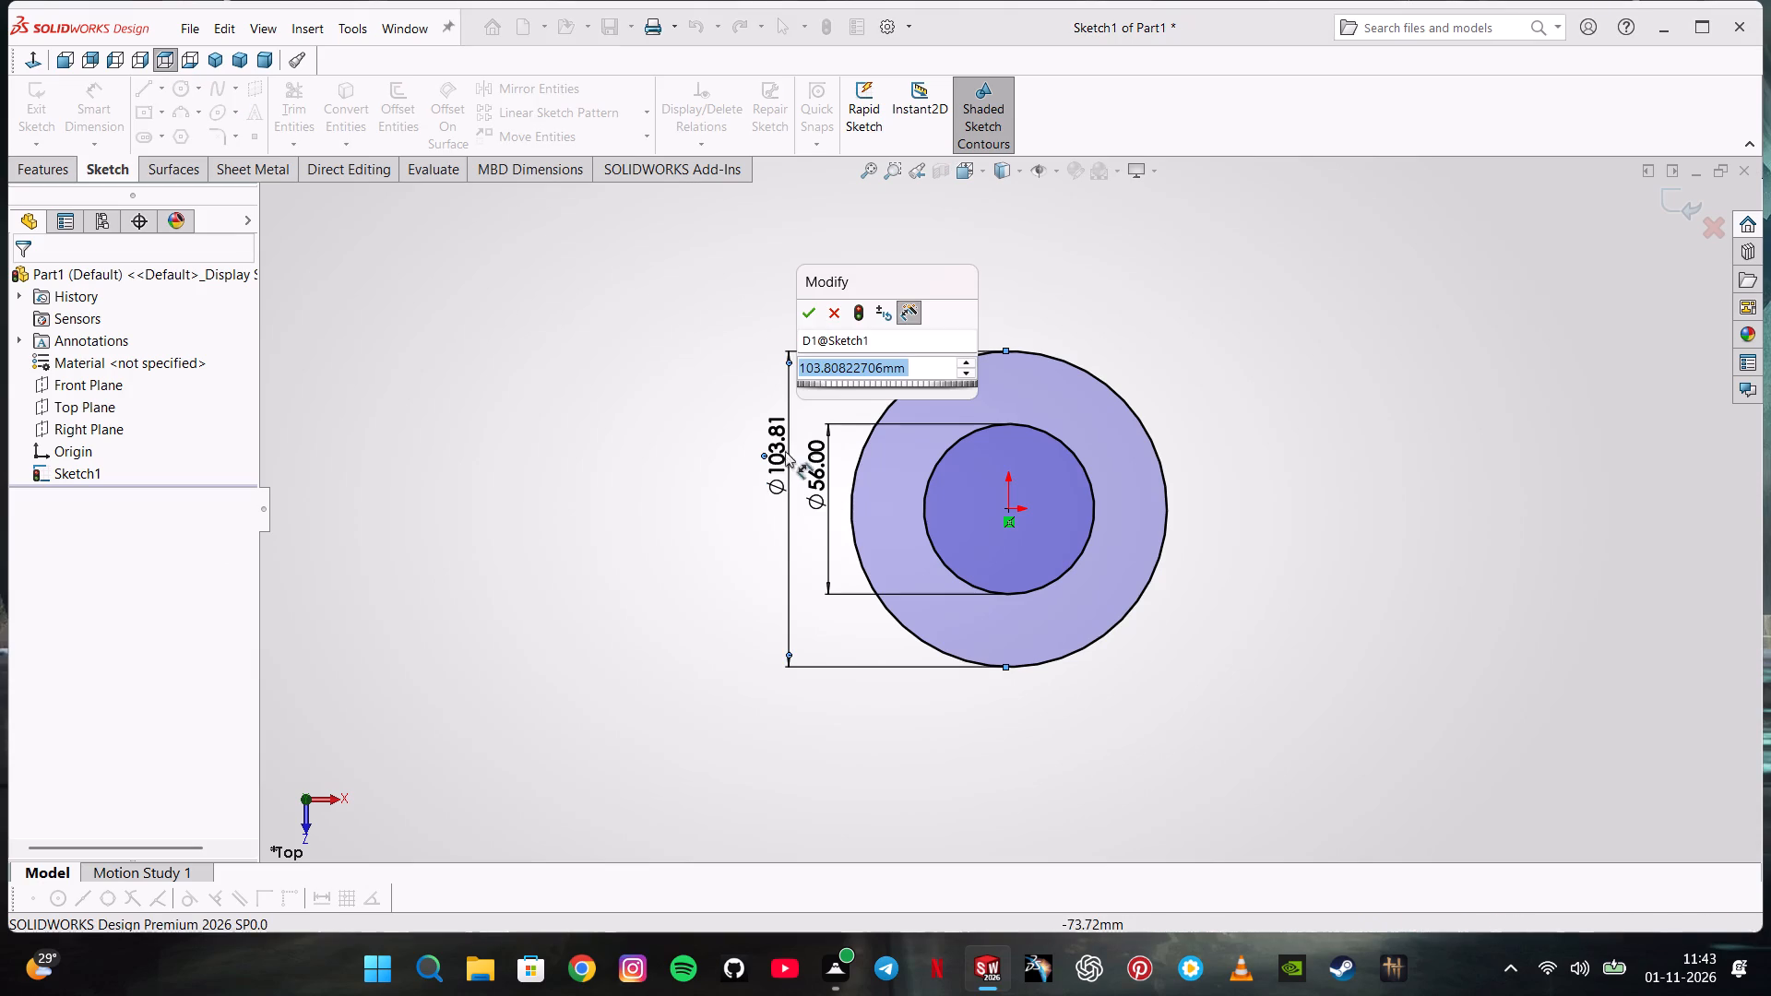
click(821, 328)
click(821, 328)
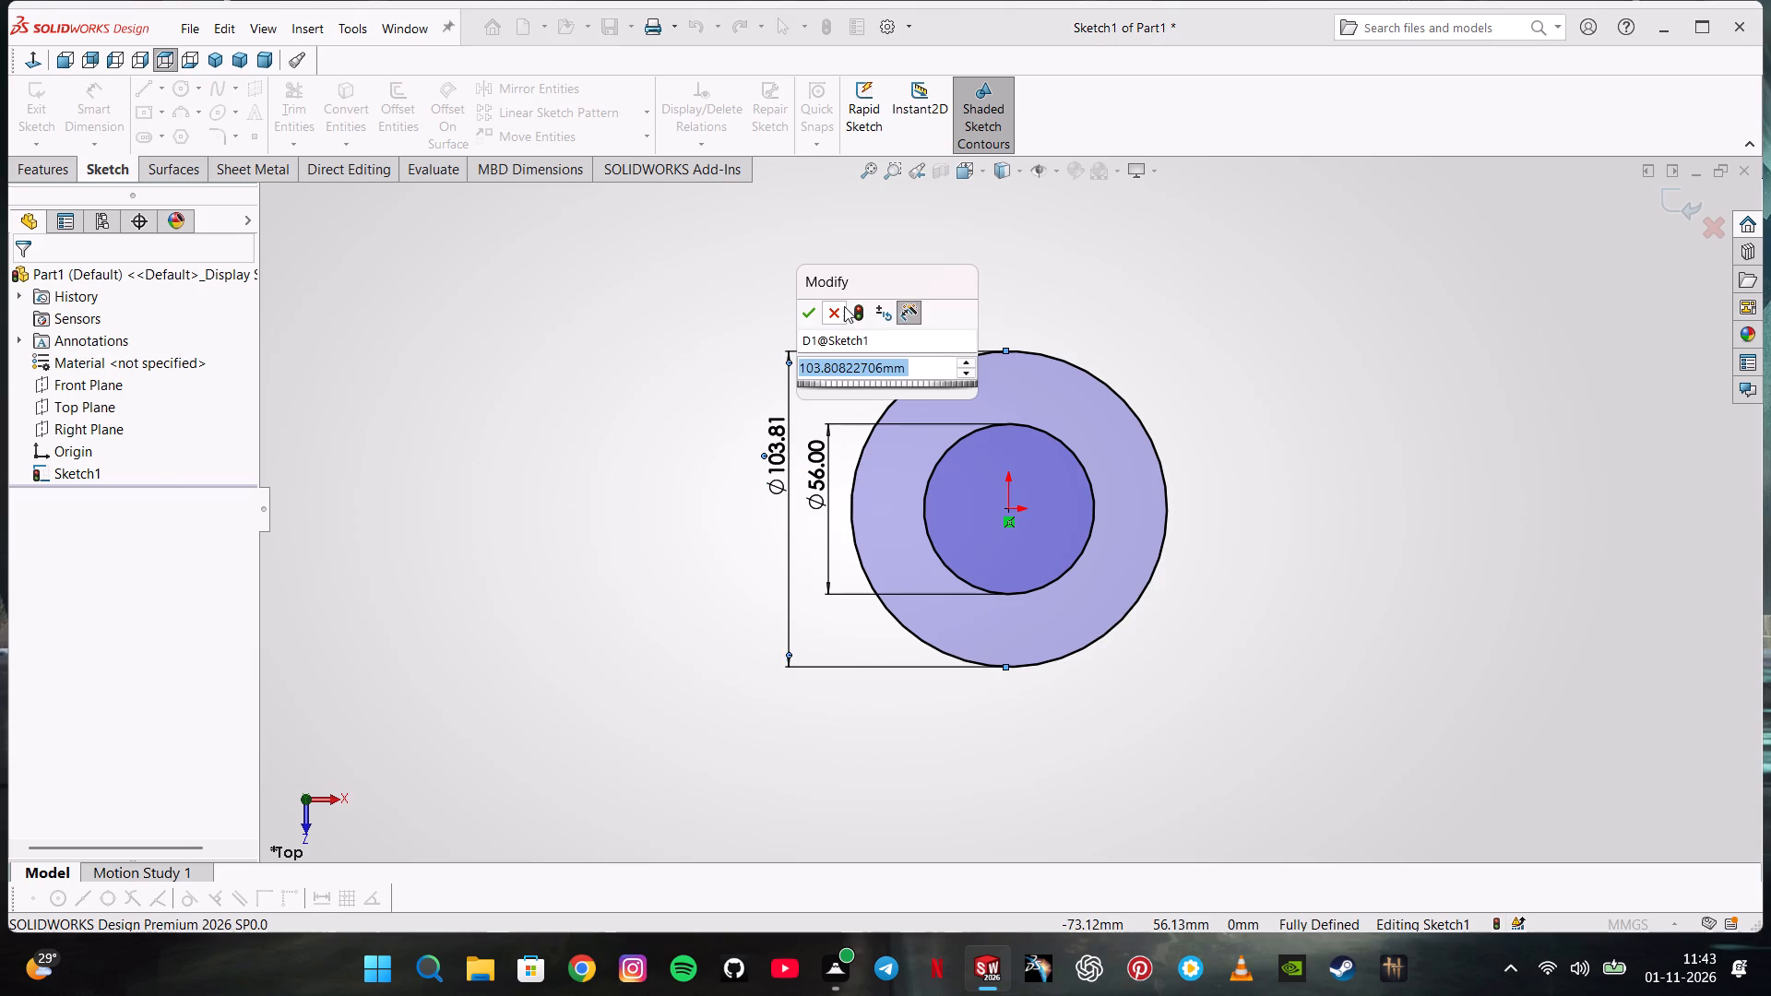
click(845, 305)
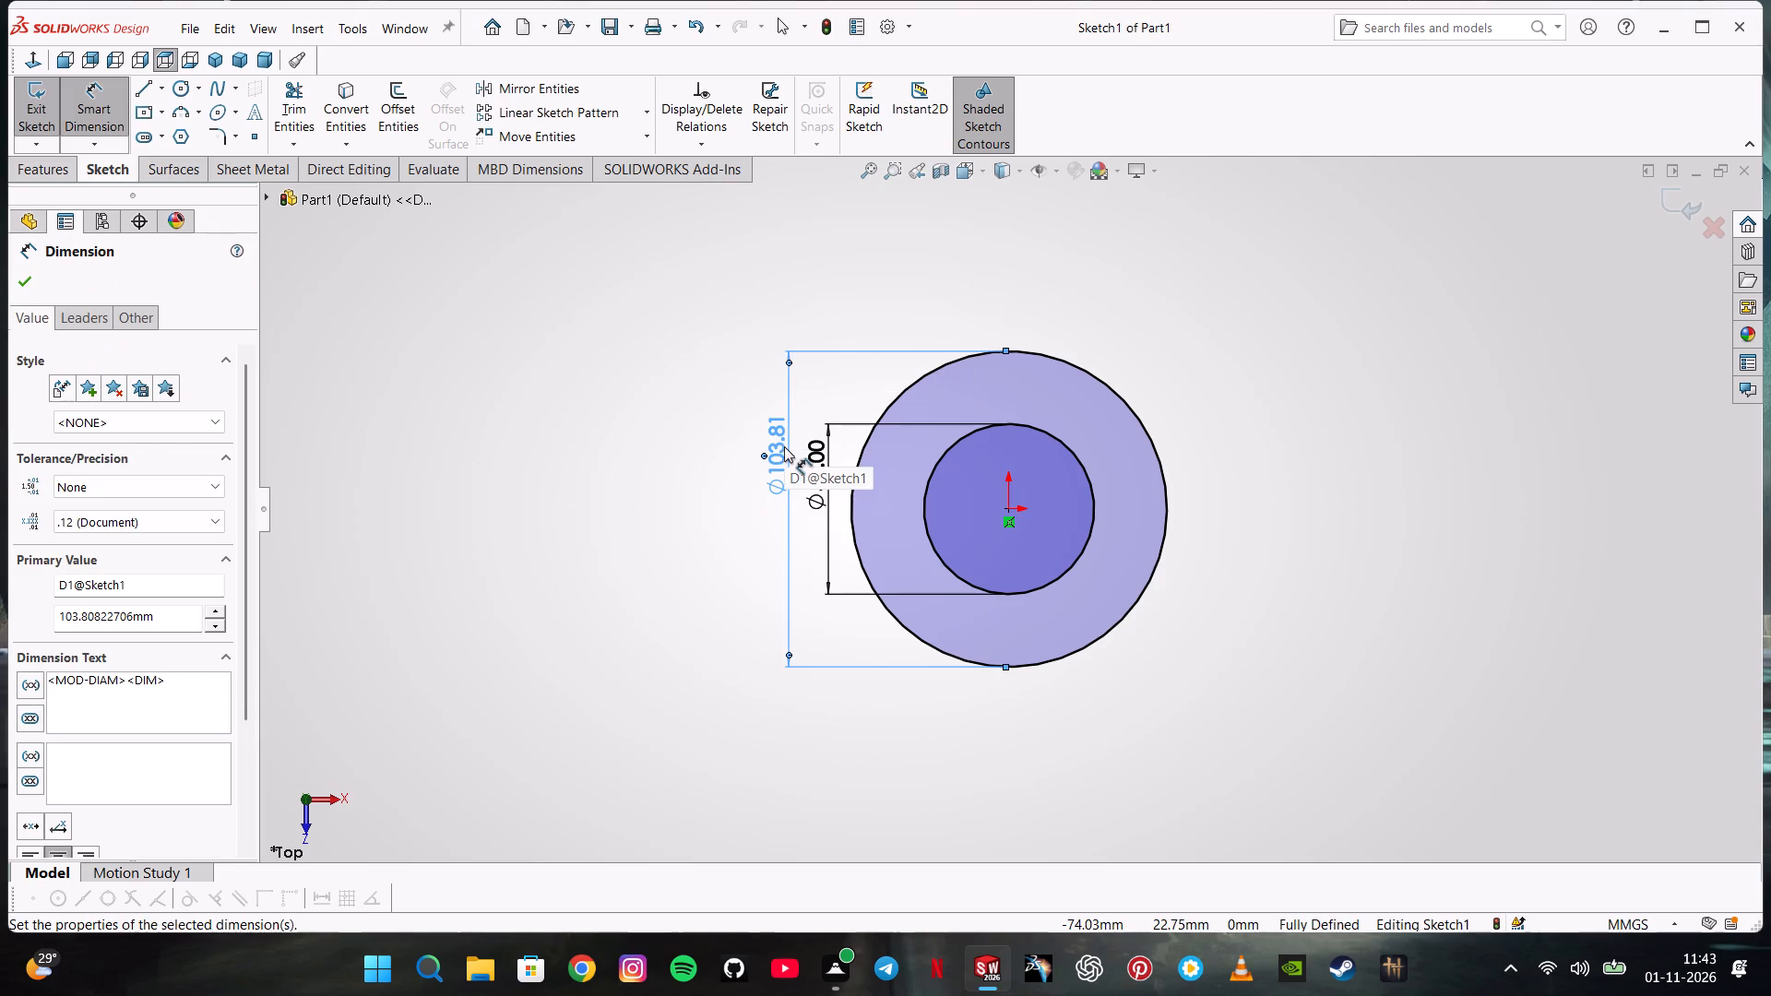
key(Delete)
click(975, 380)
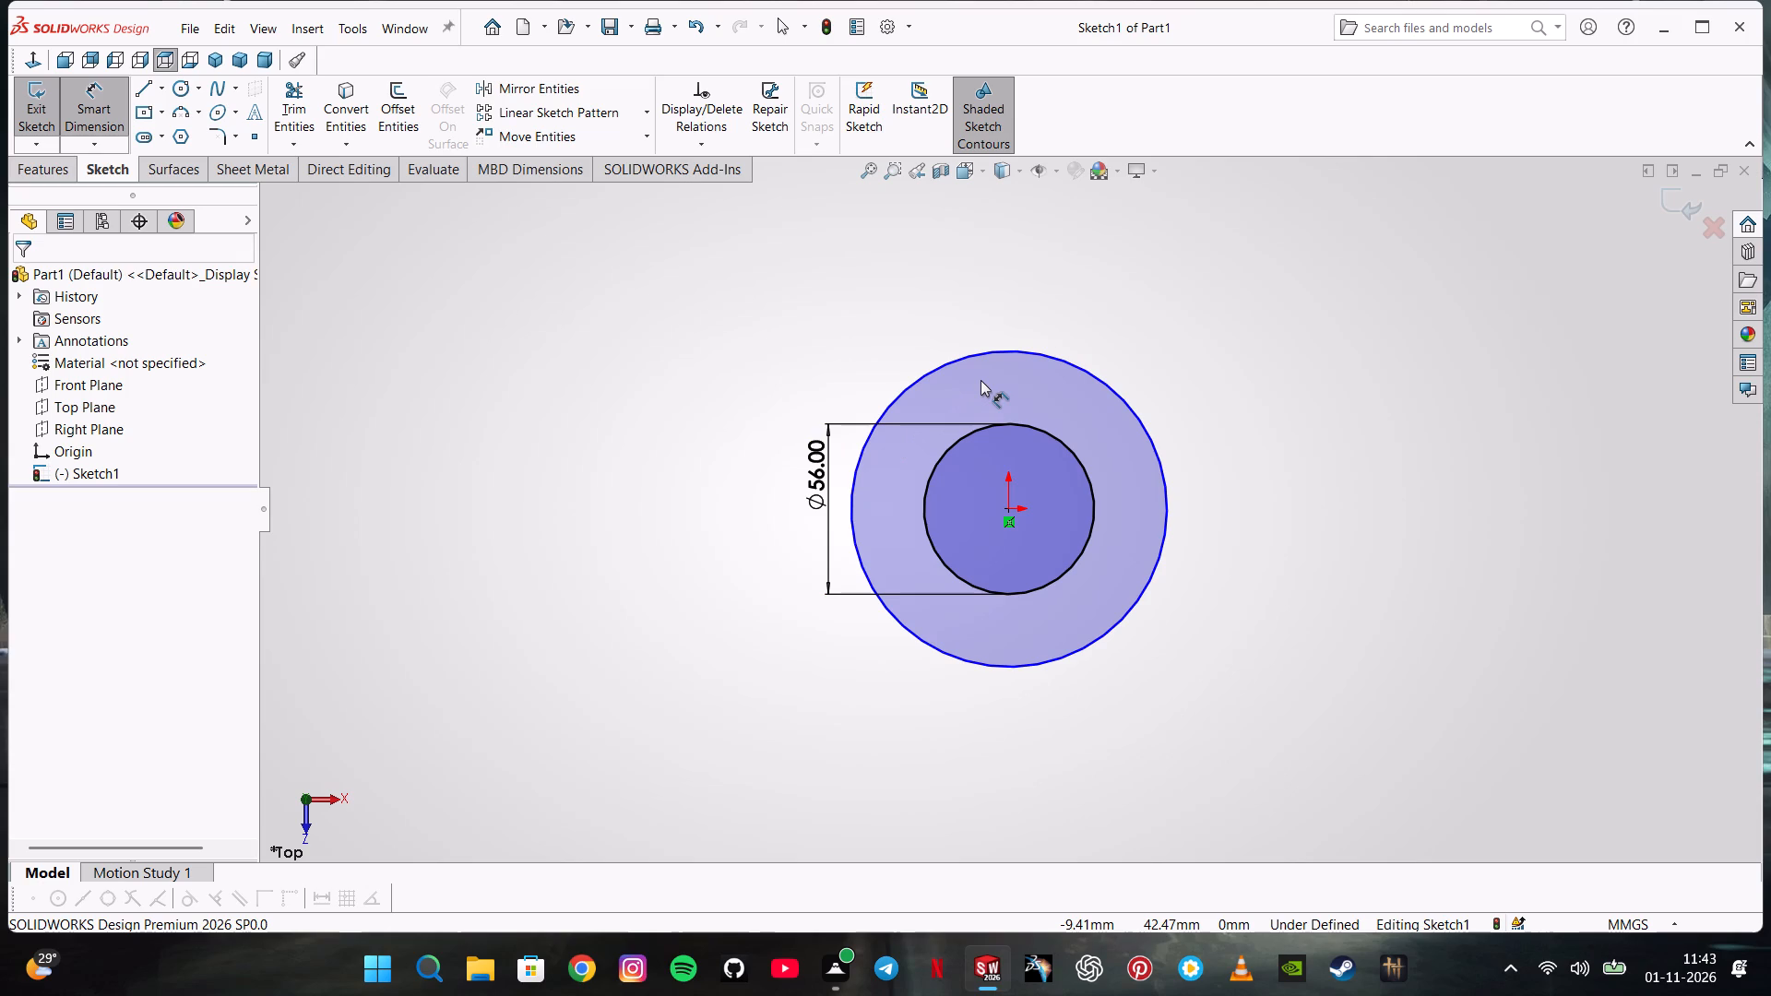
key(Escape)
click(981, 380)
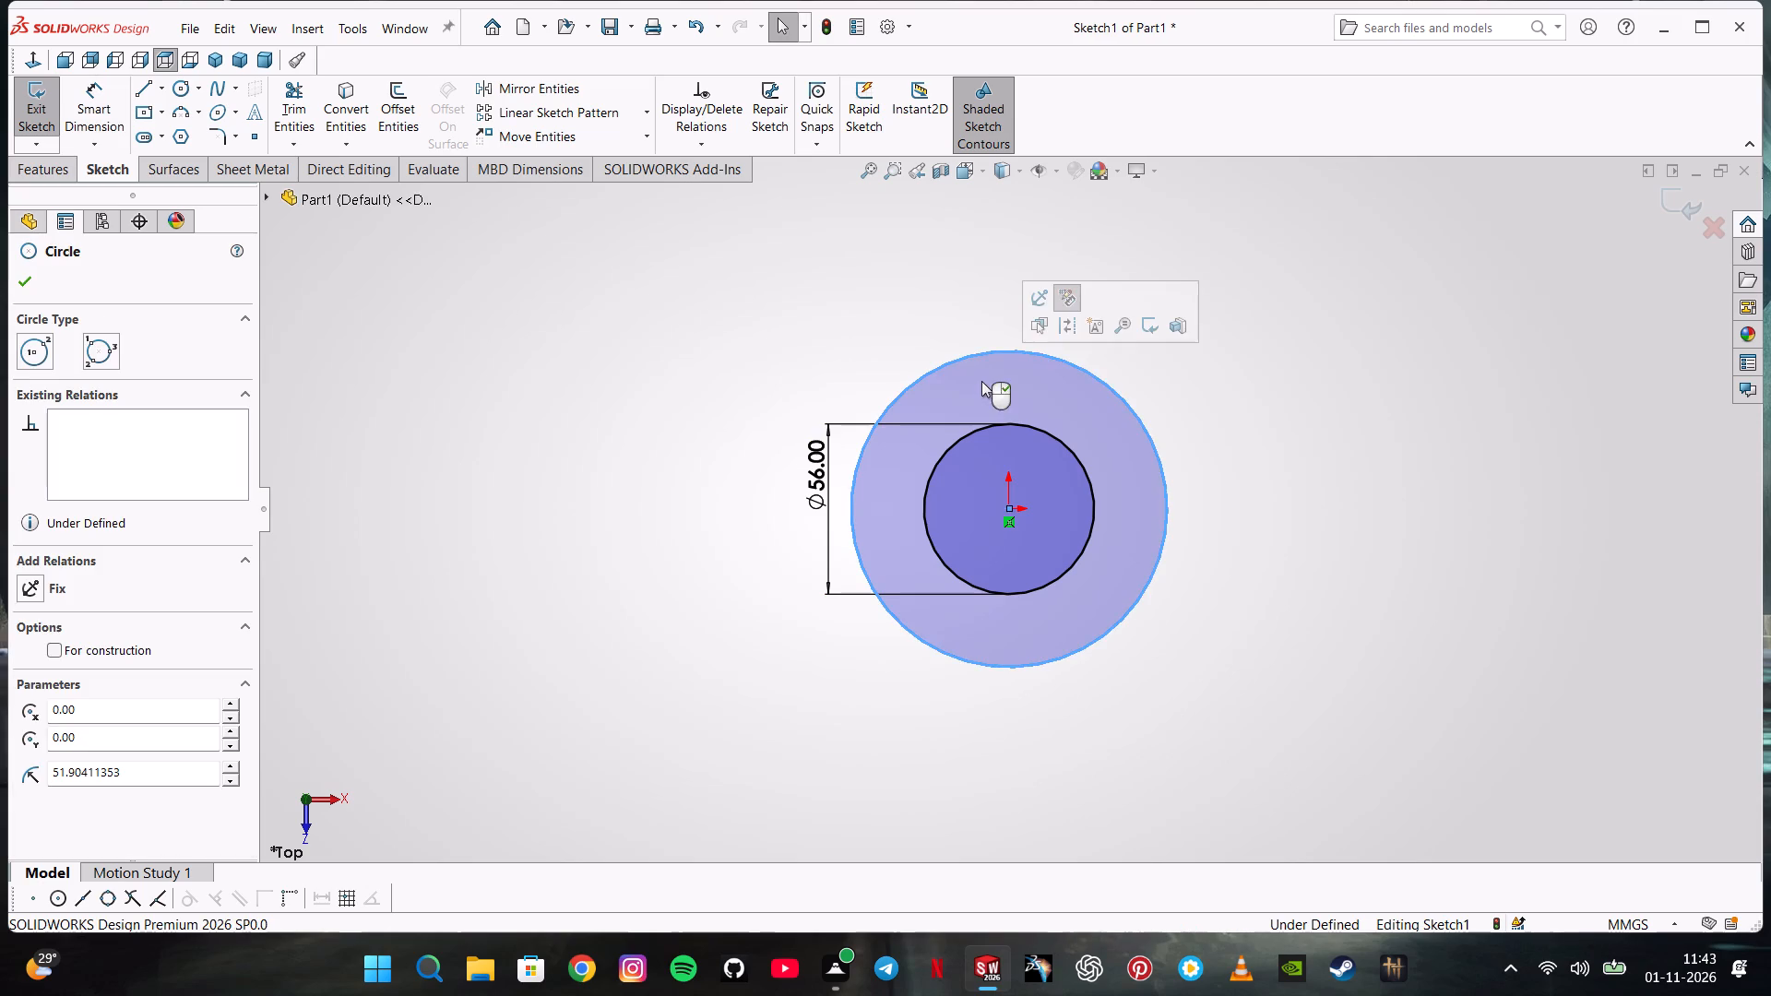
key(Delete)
Offset the 56 mm circle outward by 33 mm with the dimension added.
click(392, 114)
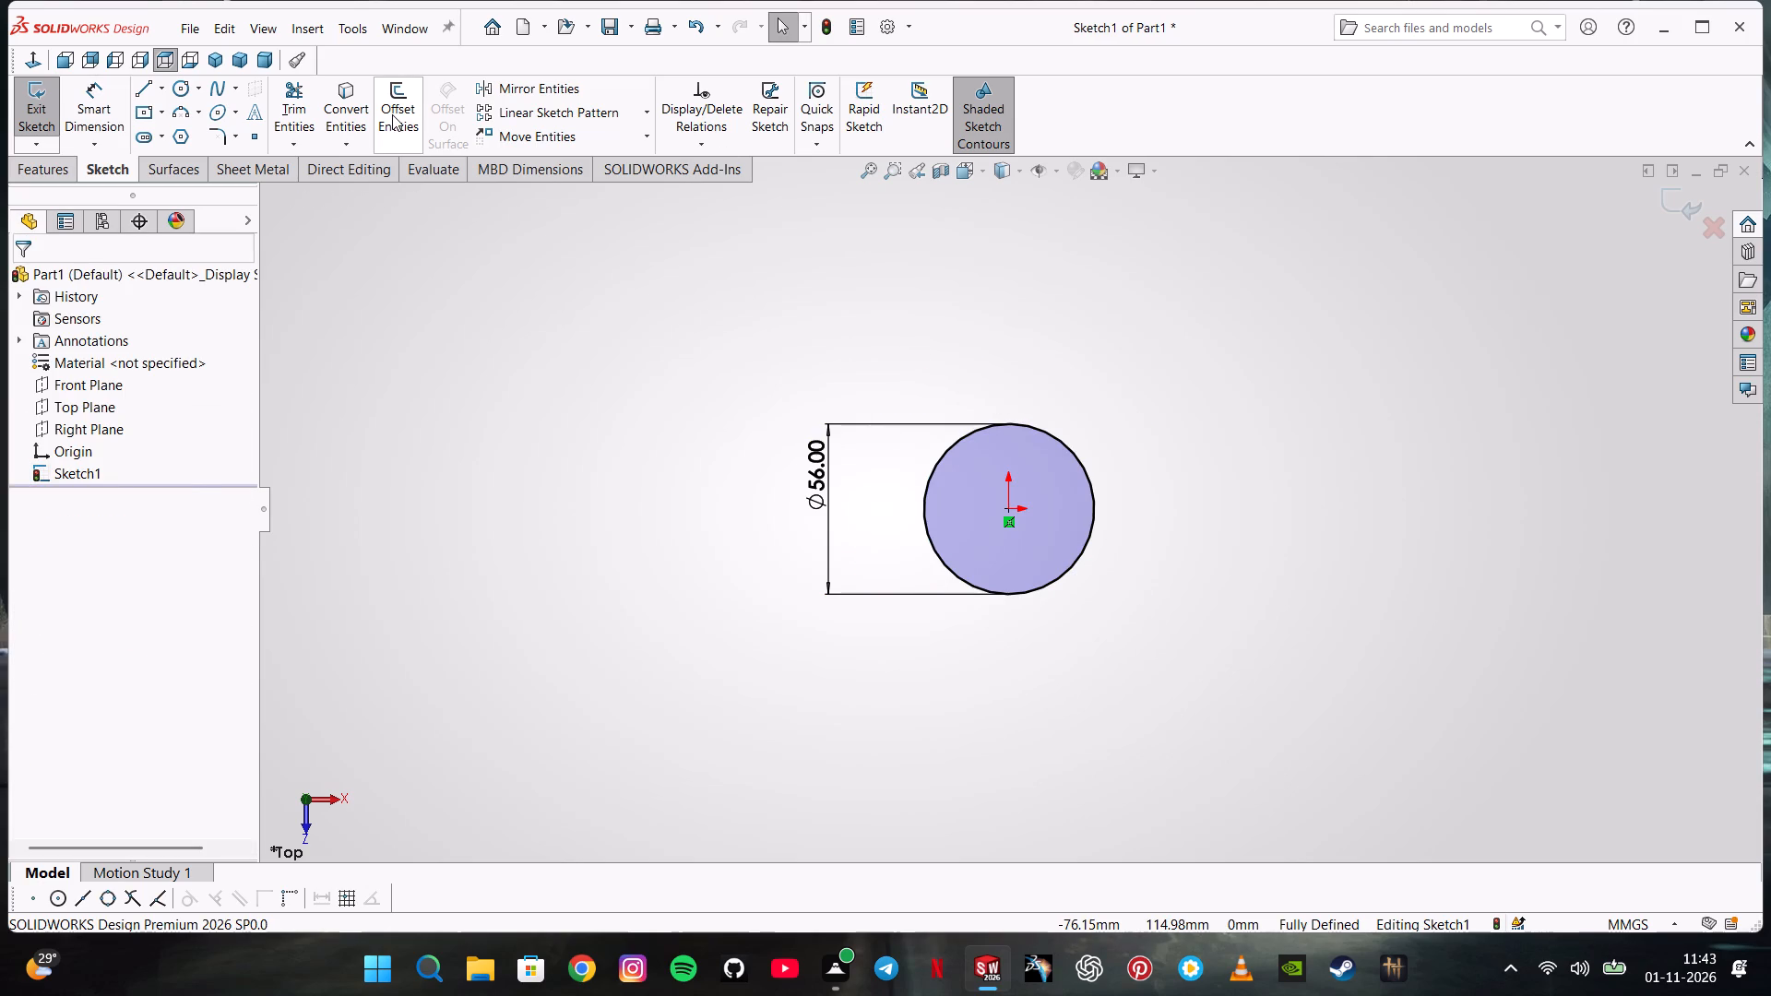
click(1080, 473)
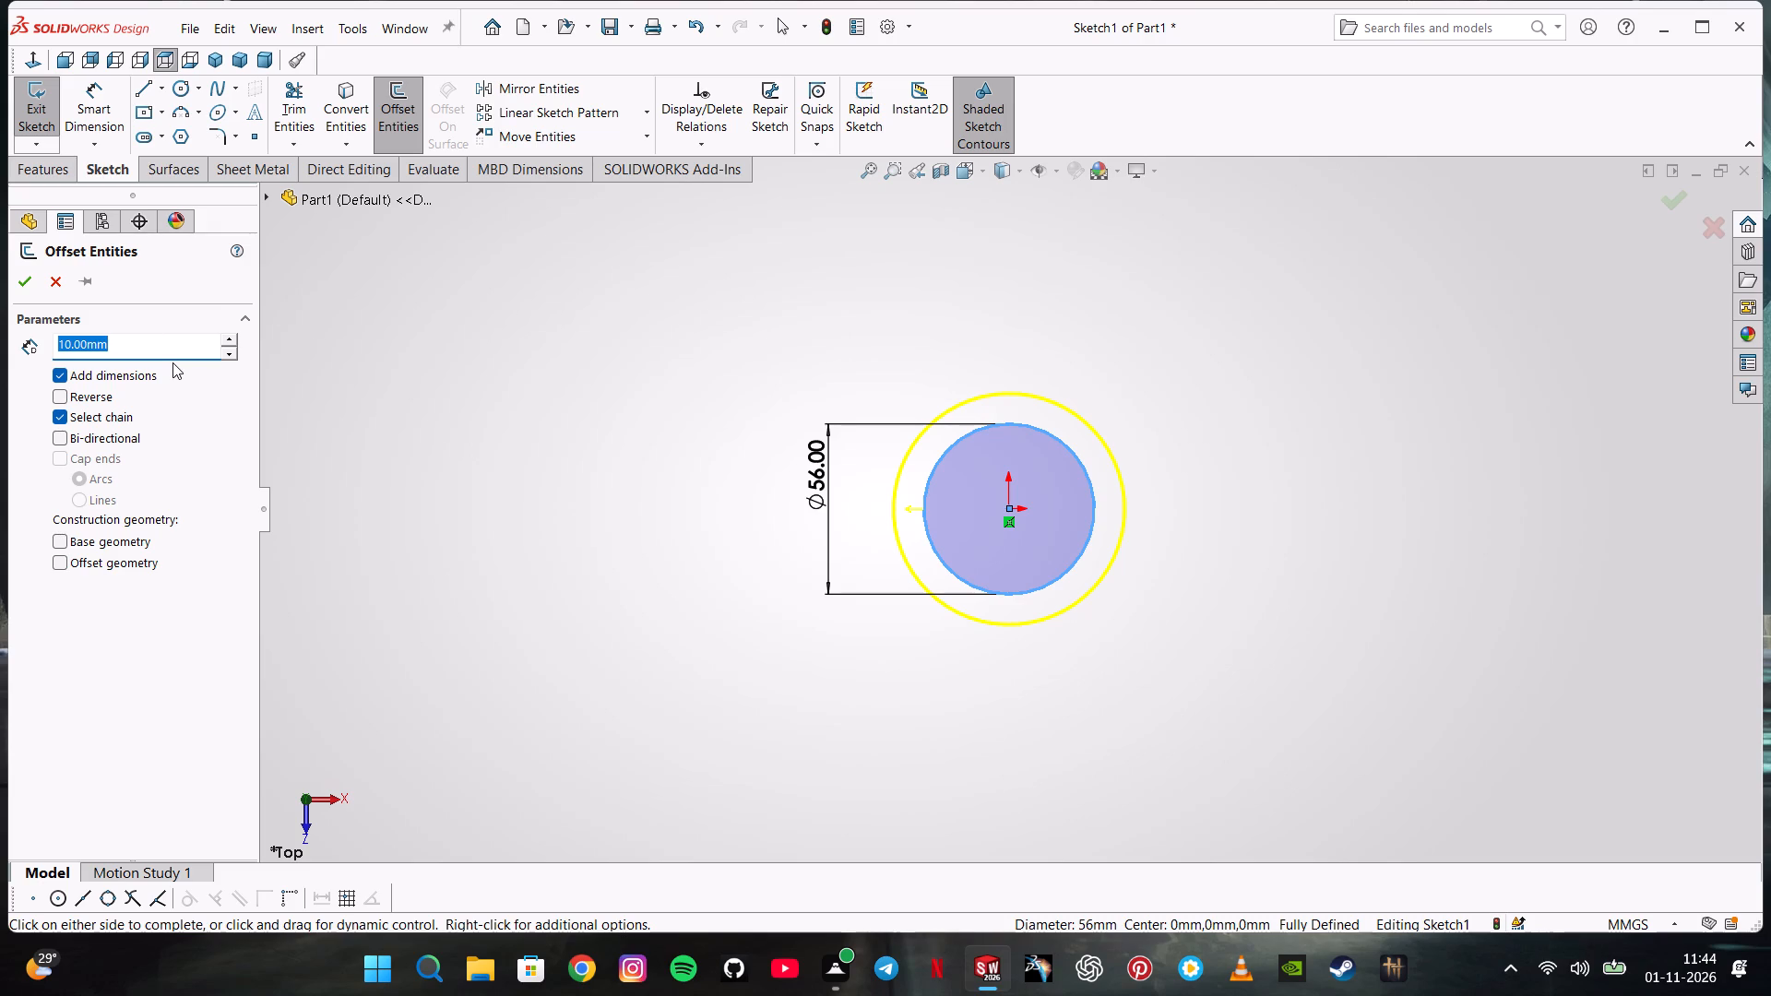
text(33)
key(Return)
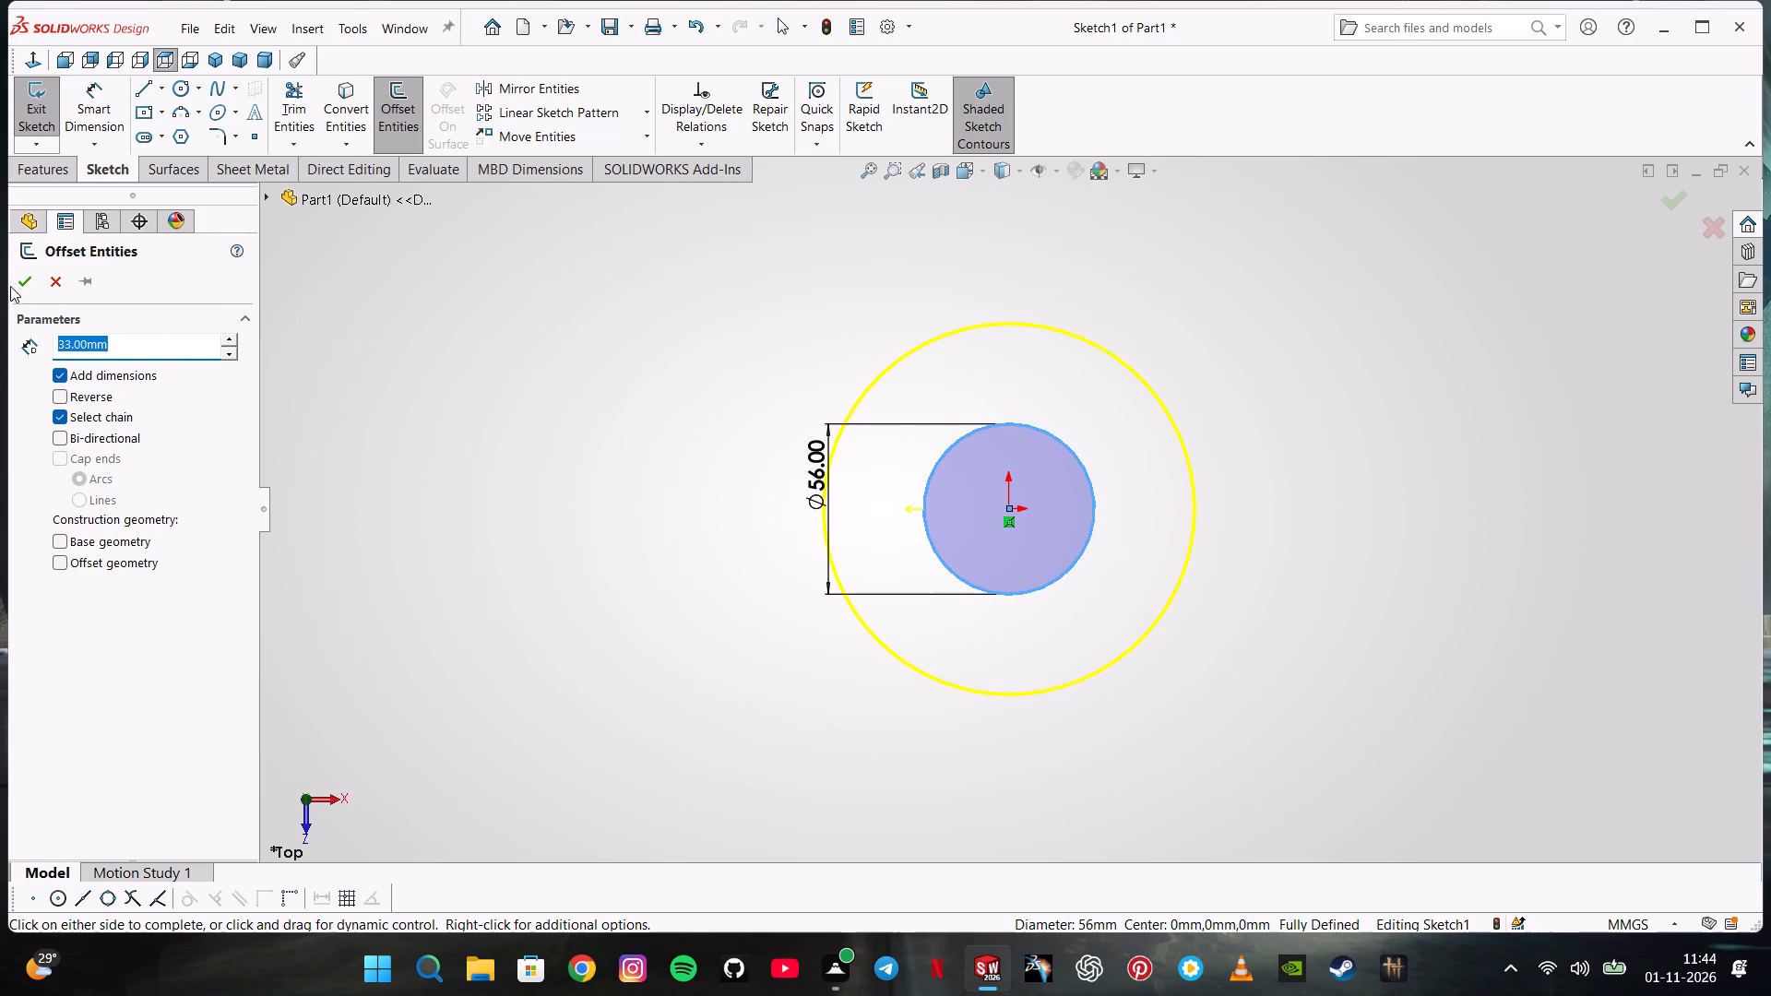
click(17, 286)
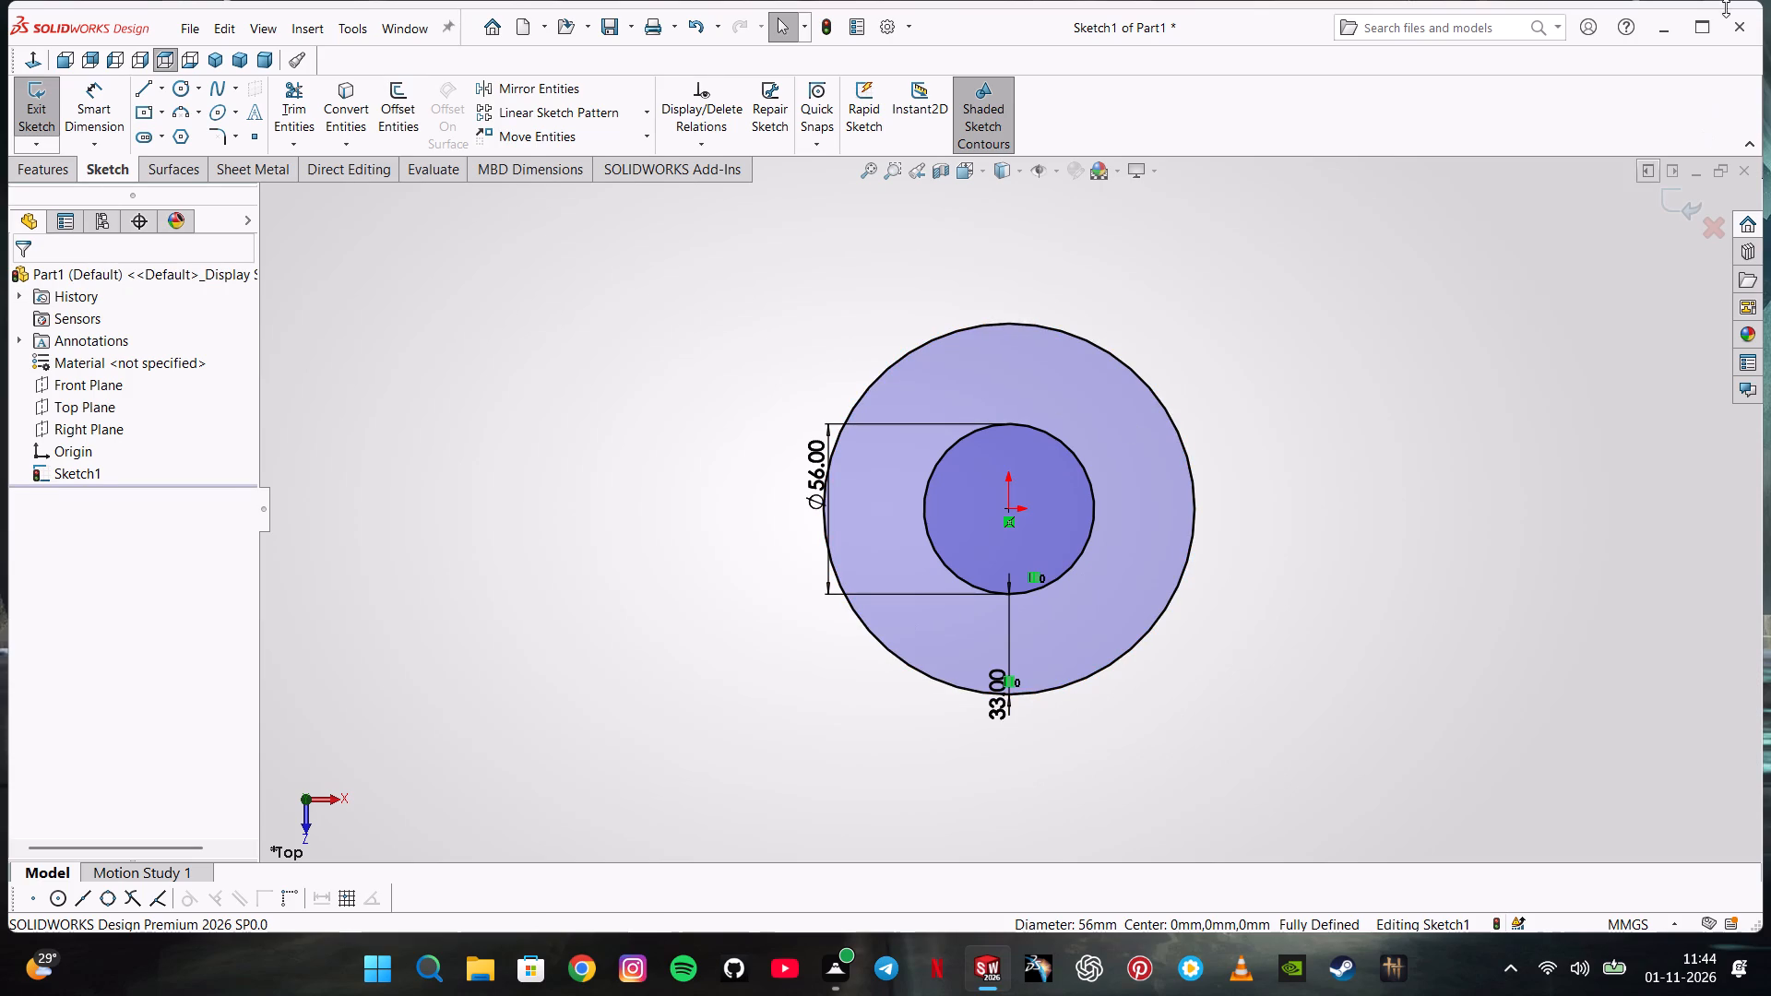
Maximize the program window and move the 56 mm diameter dimension clear of the outer circle.
click(1702, 22)
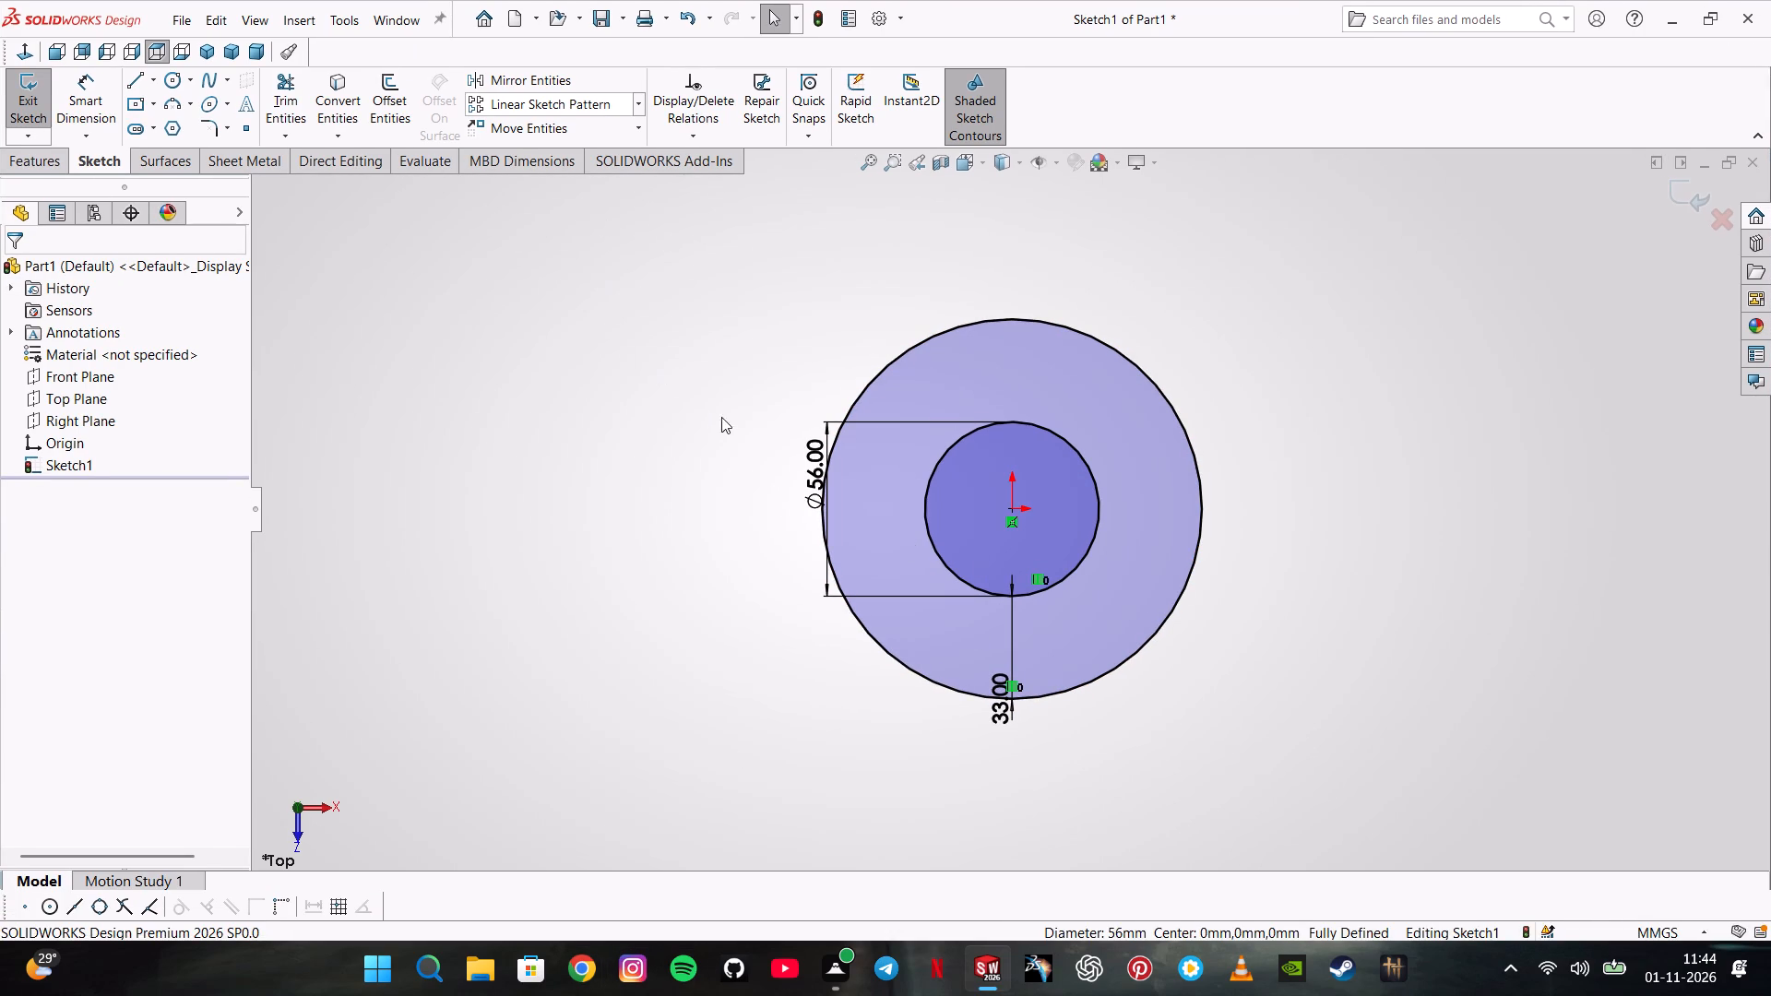
drag(809, 452, 669, 491)
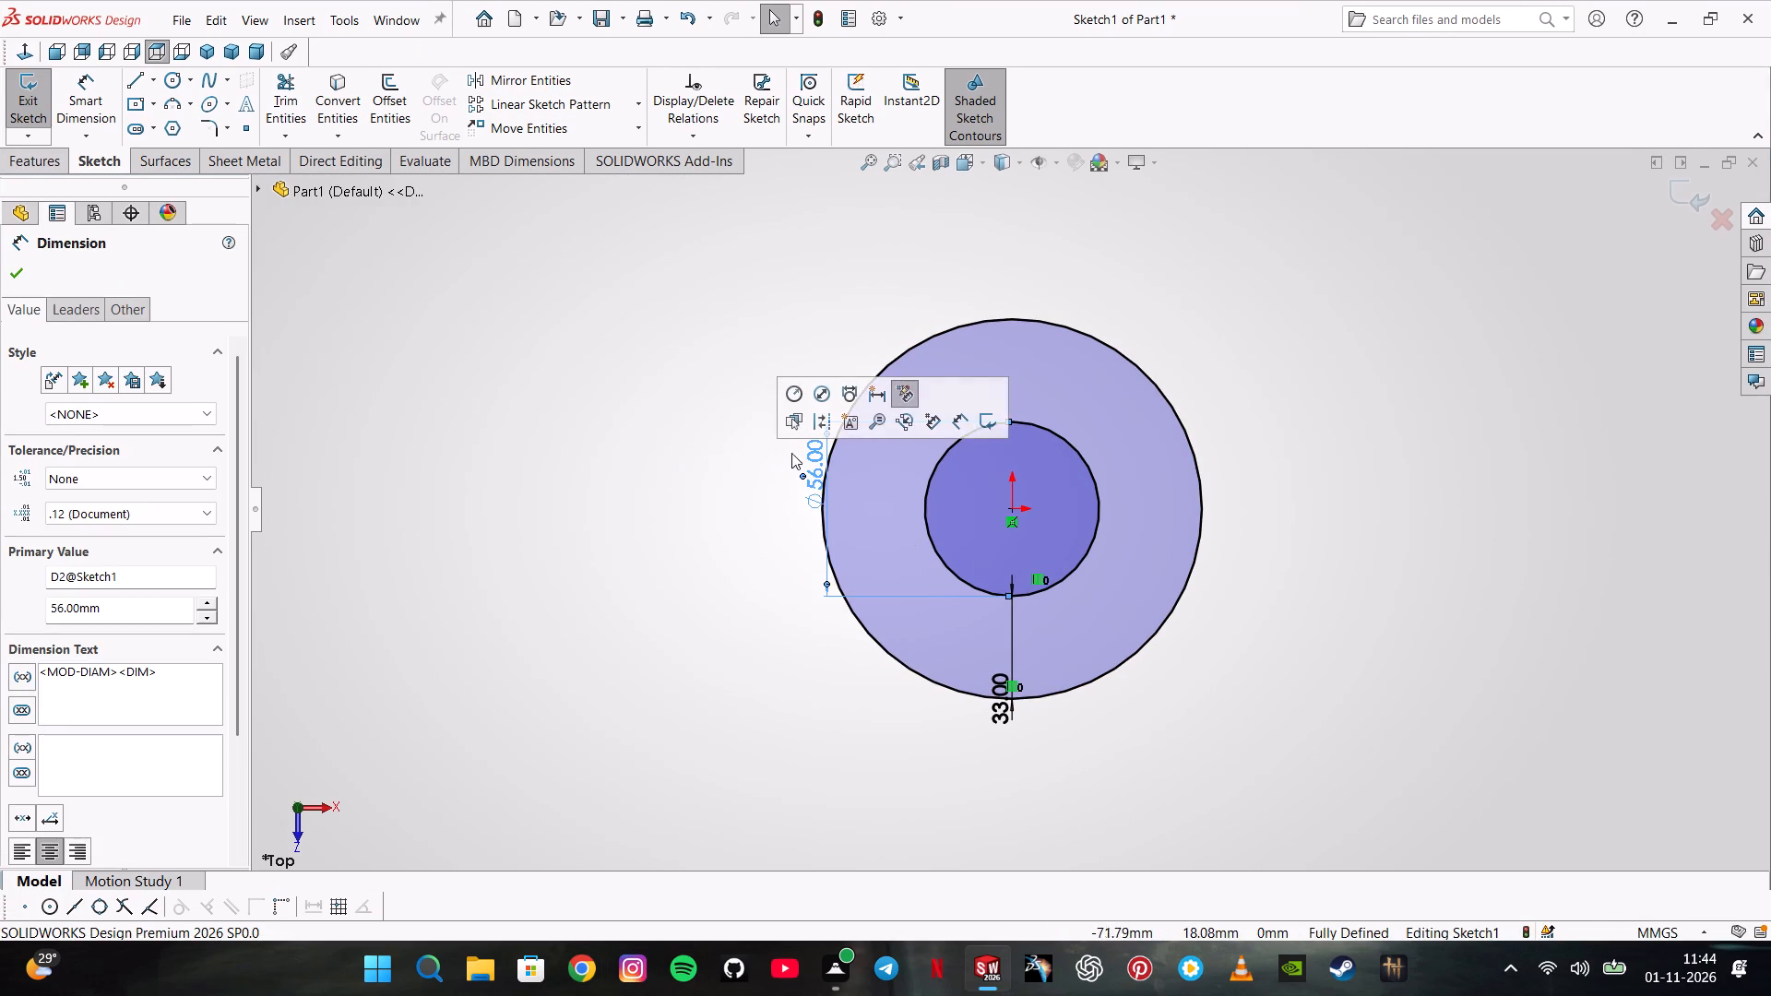
drag(801, 458, 722, 474)
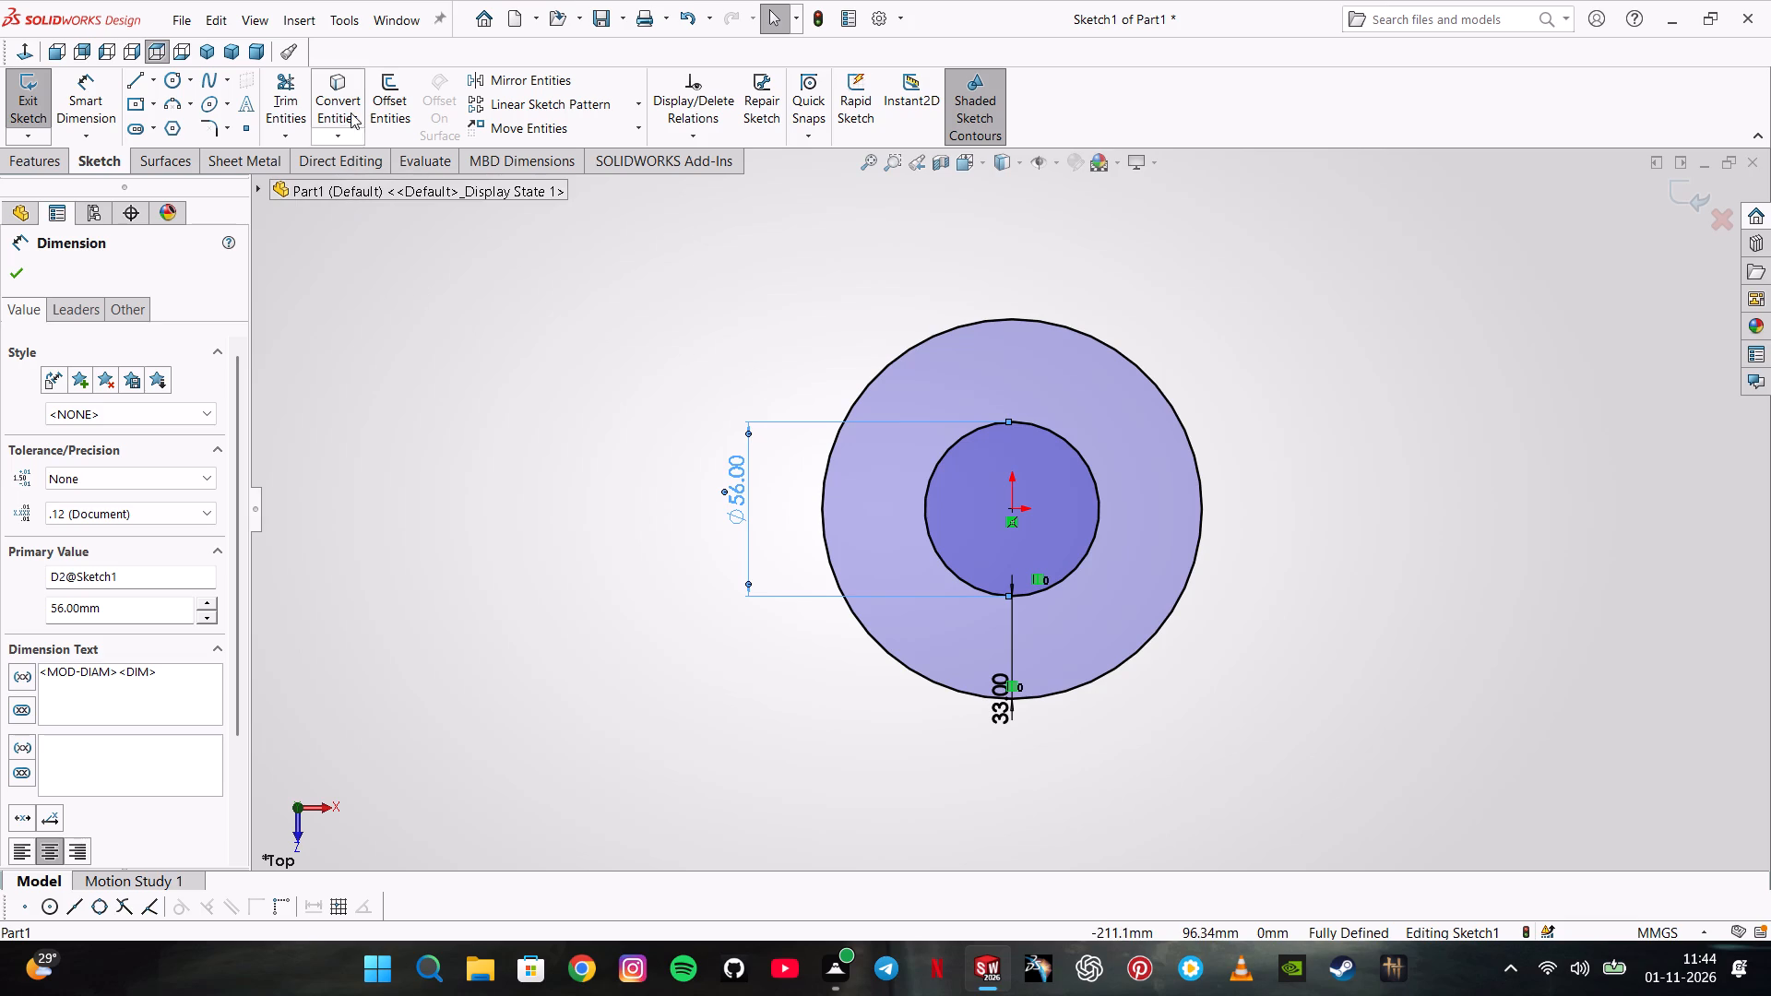
Offset the outer circle inward by 11 mm using the reversed direction, with the dimension added.
click(374, 102)
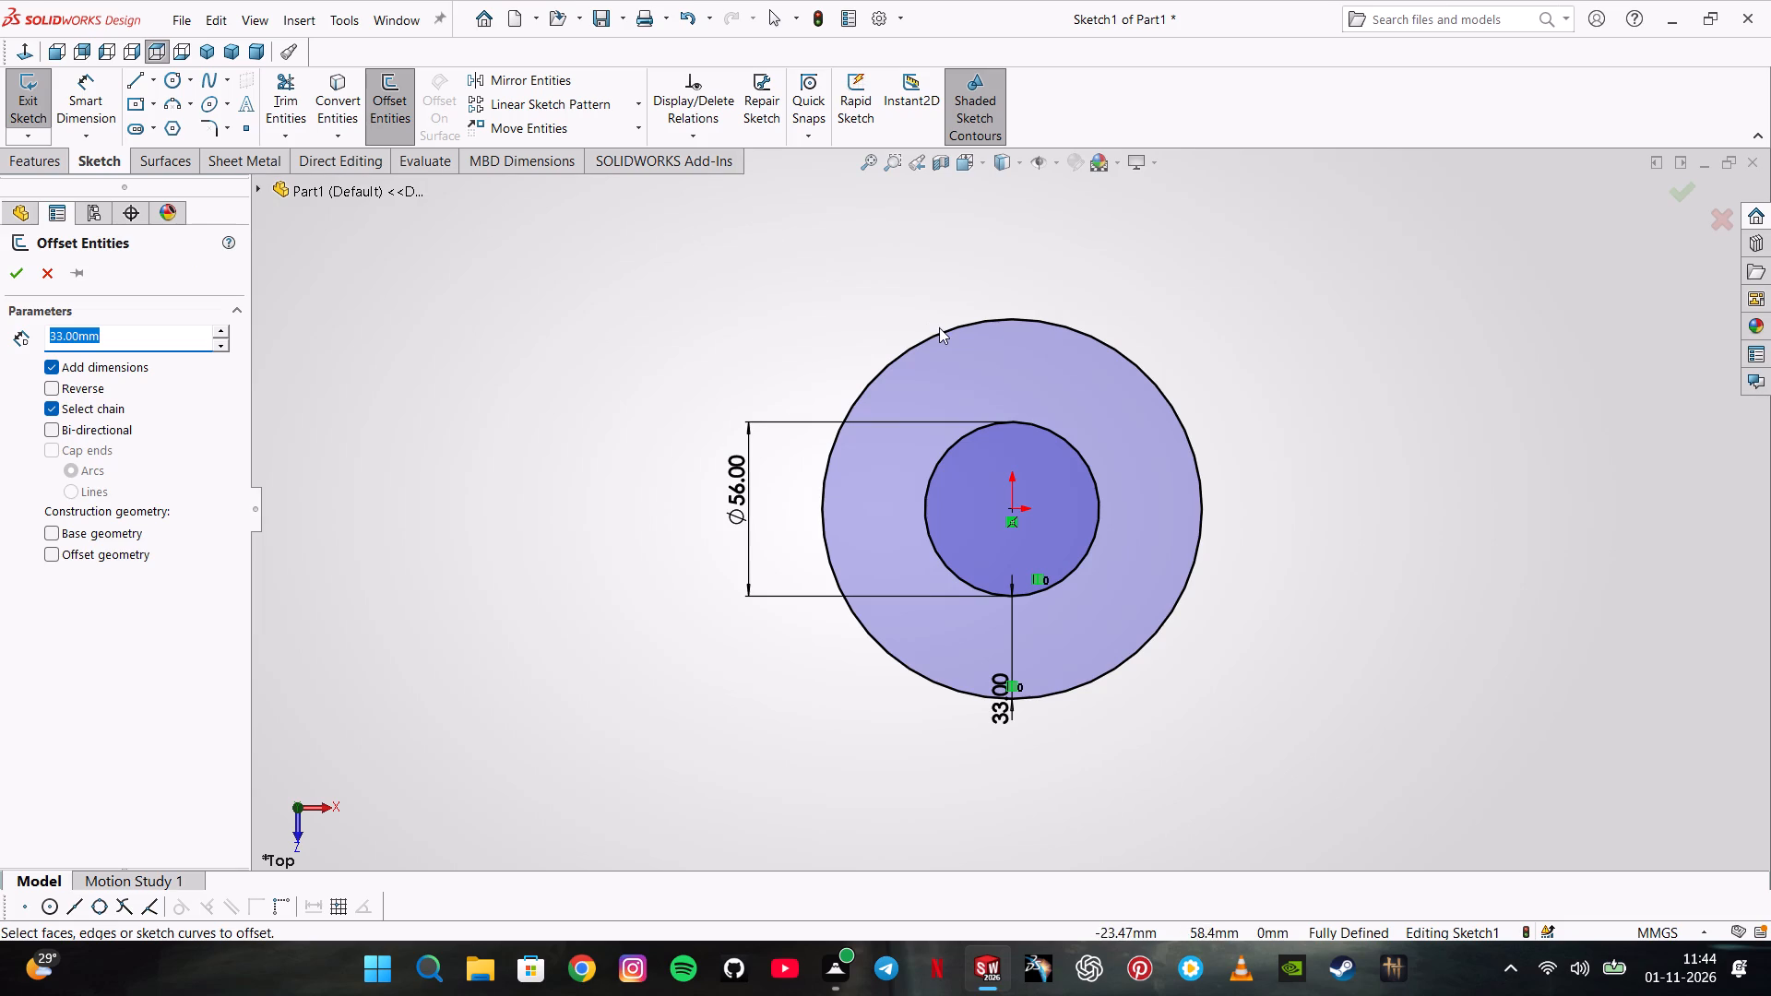
click(951, 331)
click(46, 384)
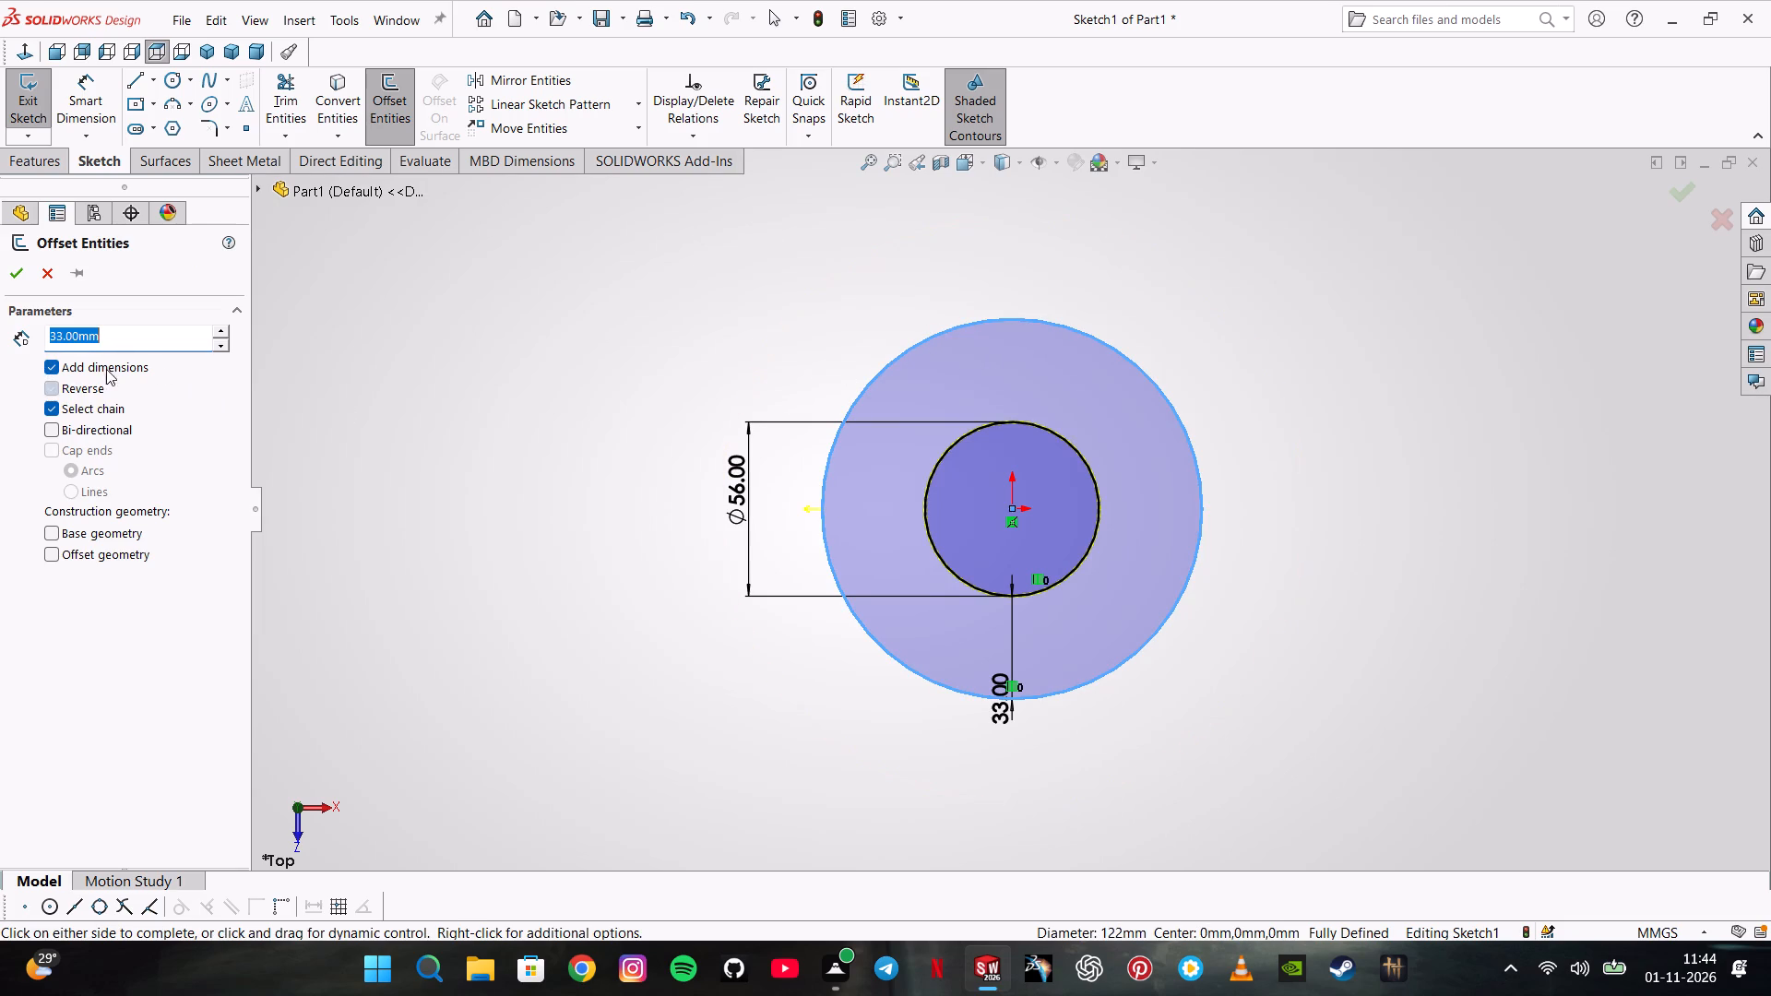
double_click(136, 349)
text(11)
key(Return)
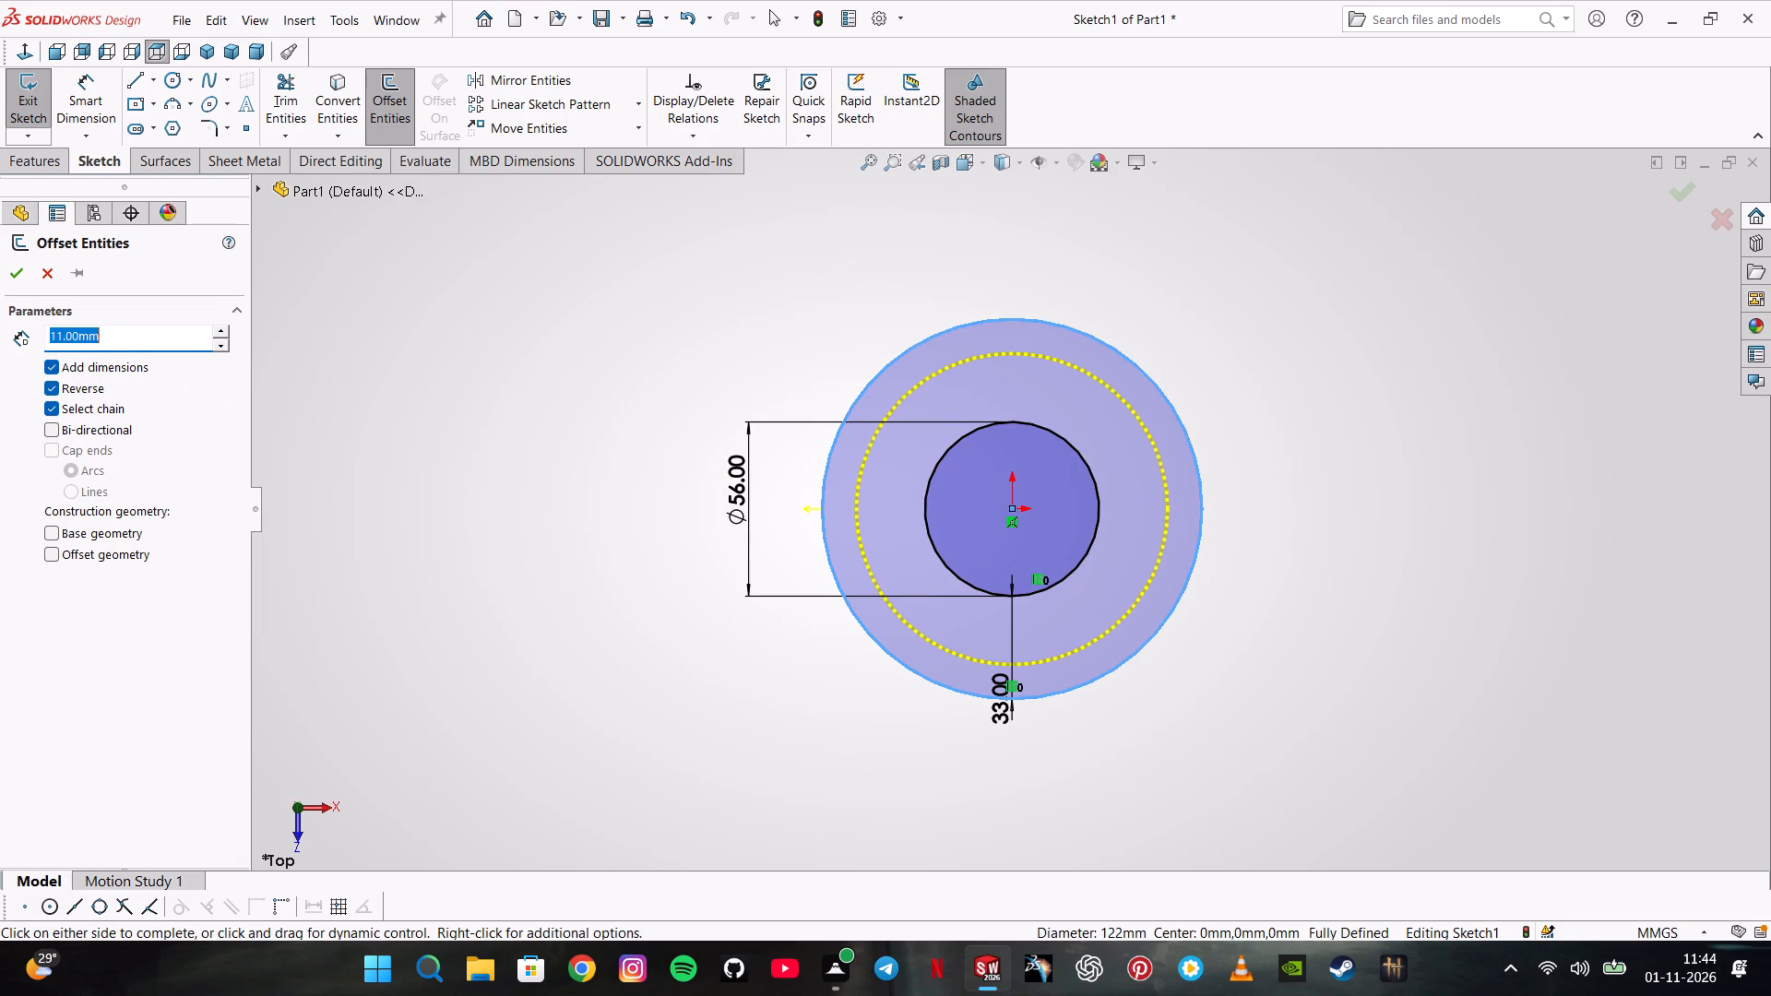
key(Return)
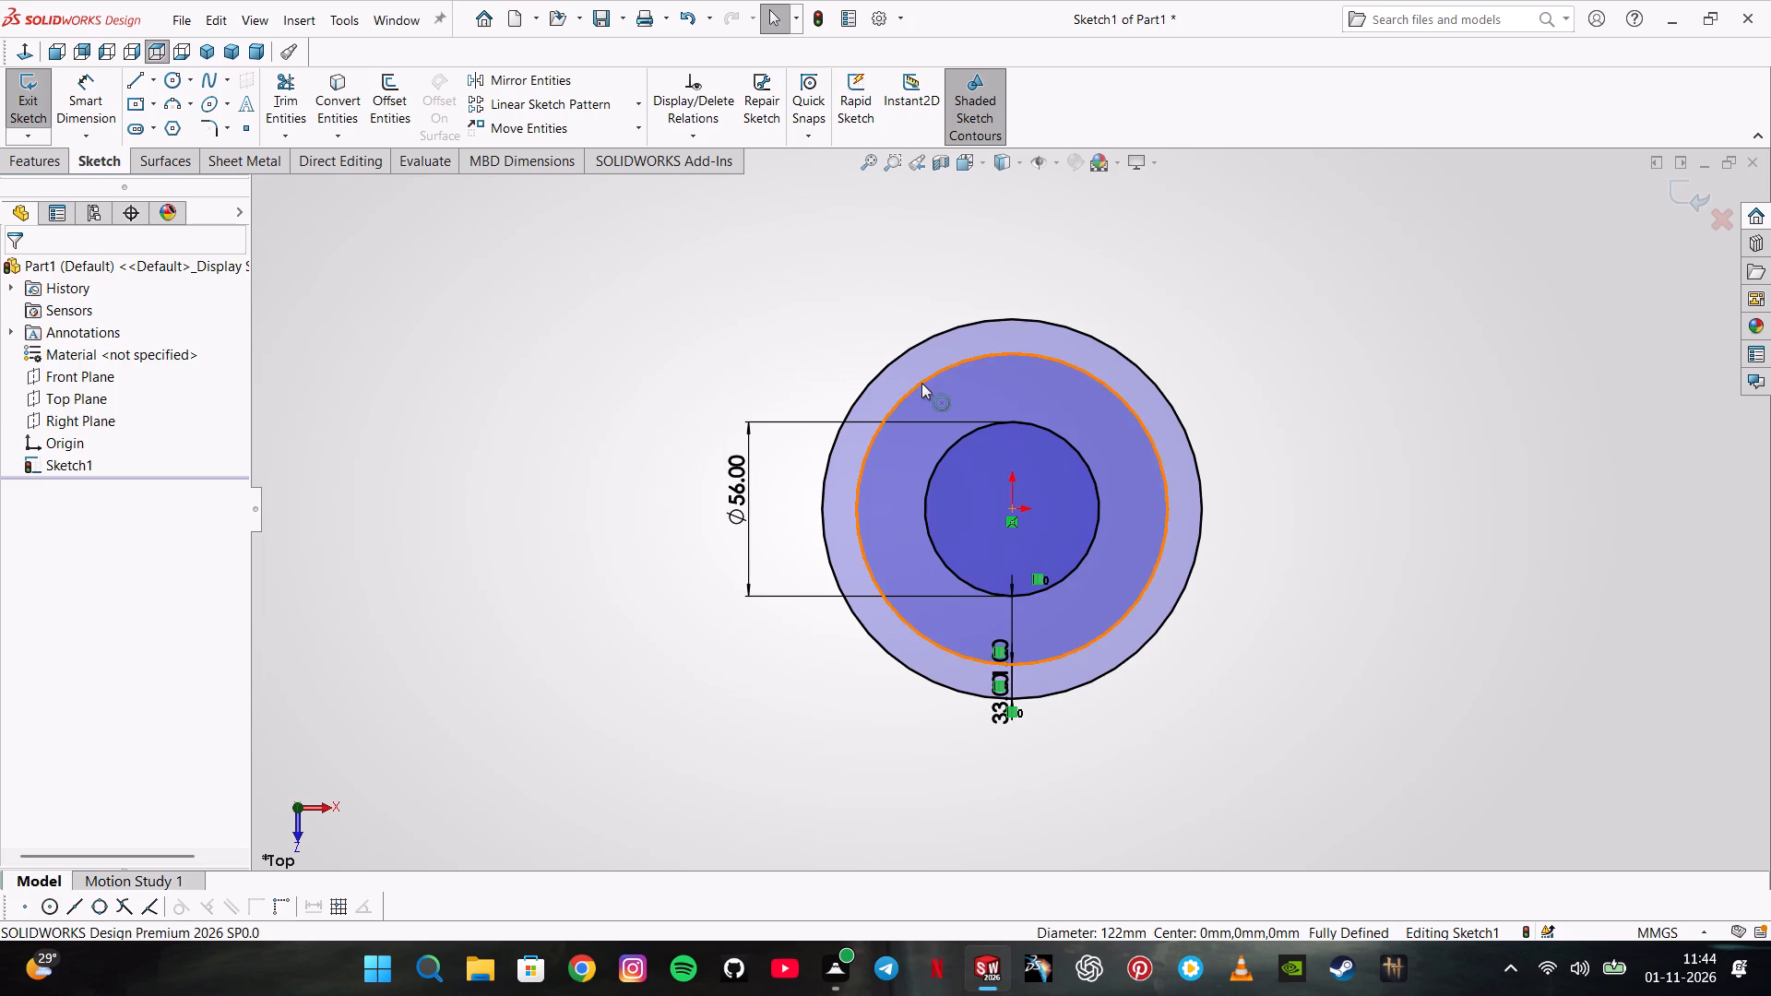
Convert the middle offset circle to construction geometry.
right_click(921, 383)
click(971, 362)
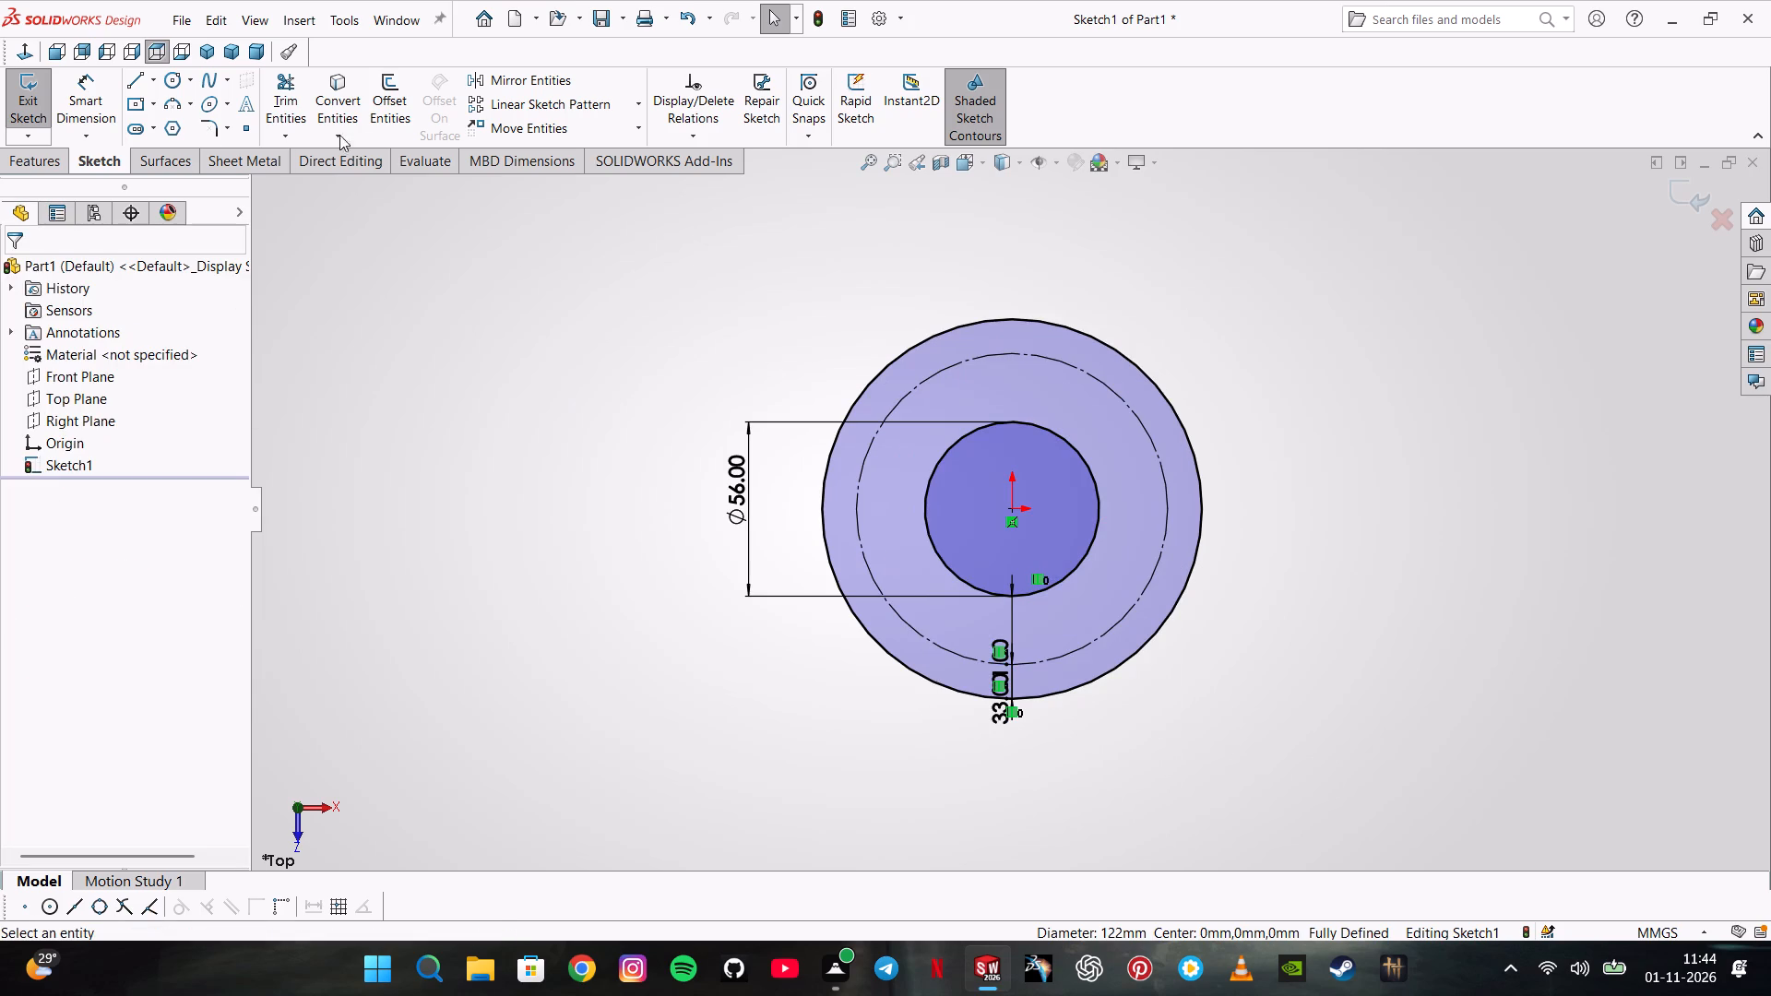
Sketch a small circle centred at the top of the construction circle and dimension its diameter to 7.33 mm.
click(169, 88)
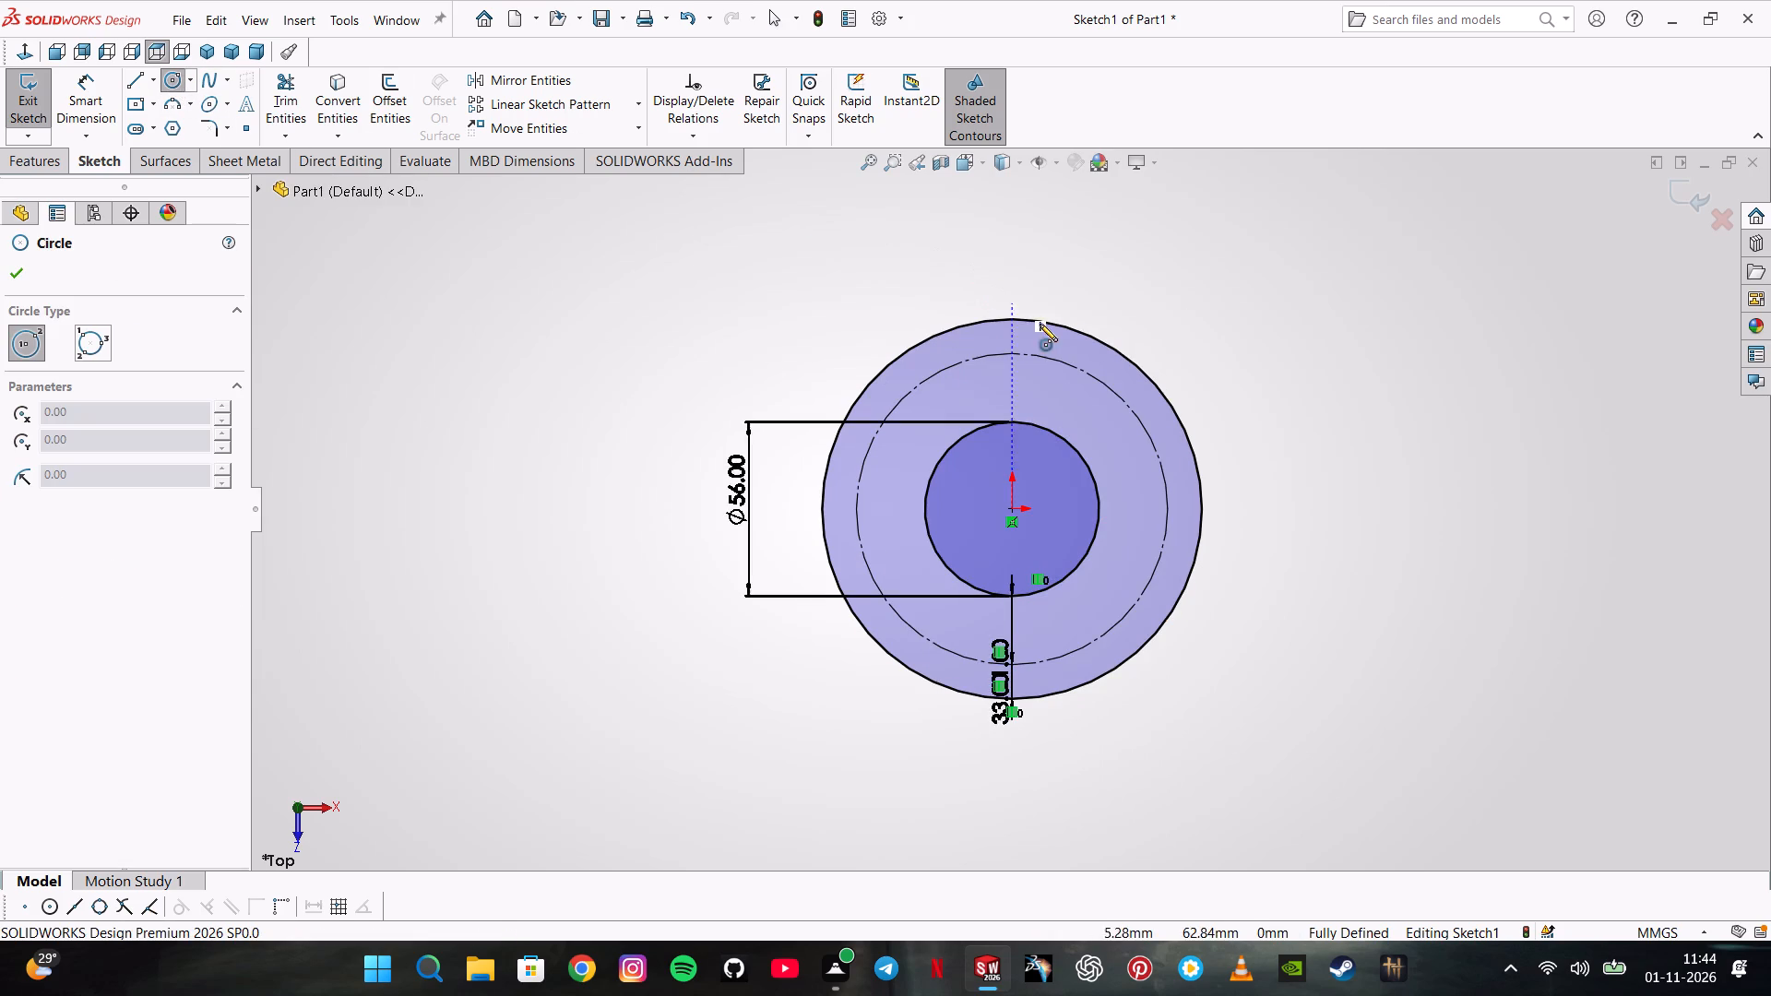
click(1011, 351)
click(1010, 372)
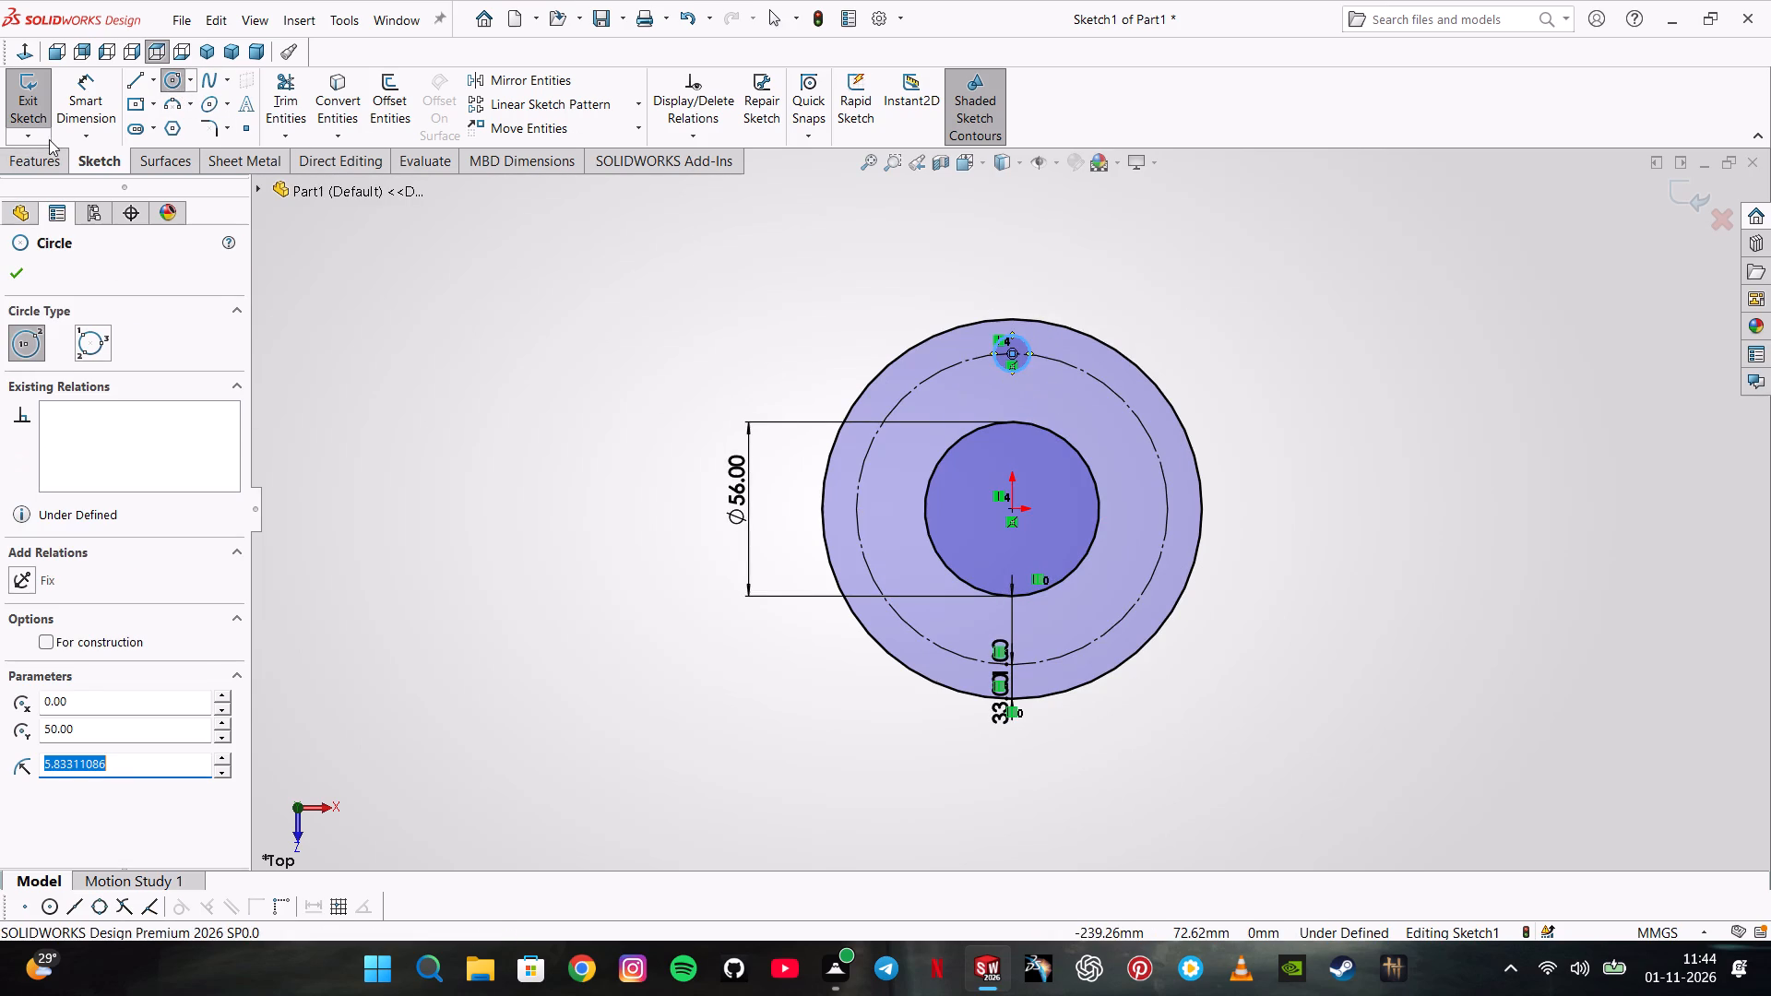
click(103, 99)
click(1021, 339)
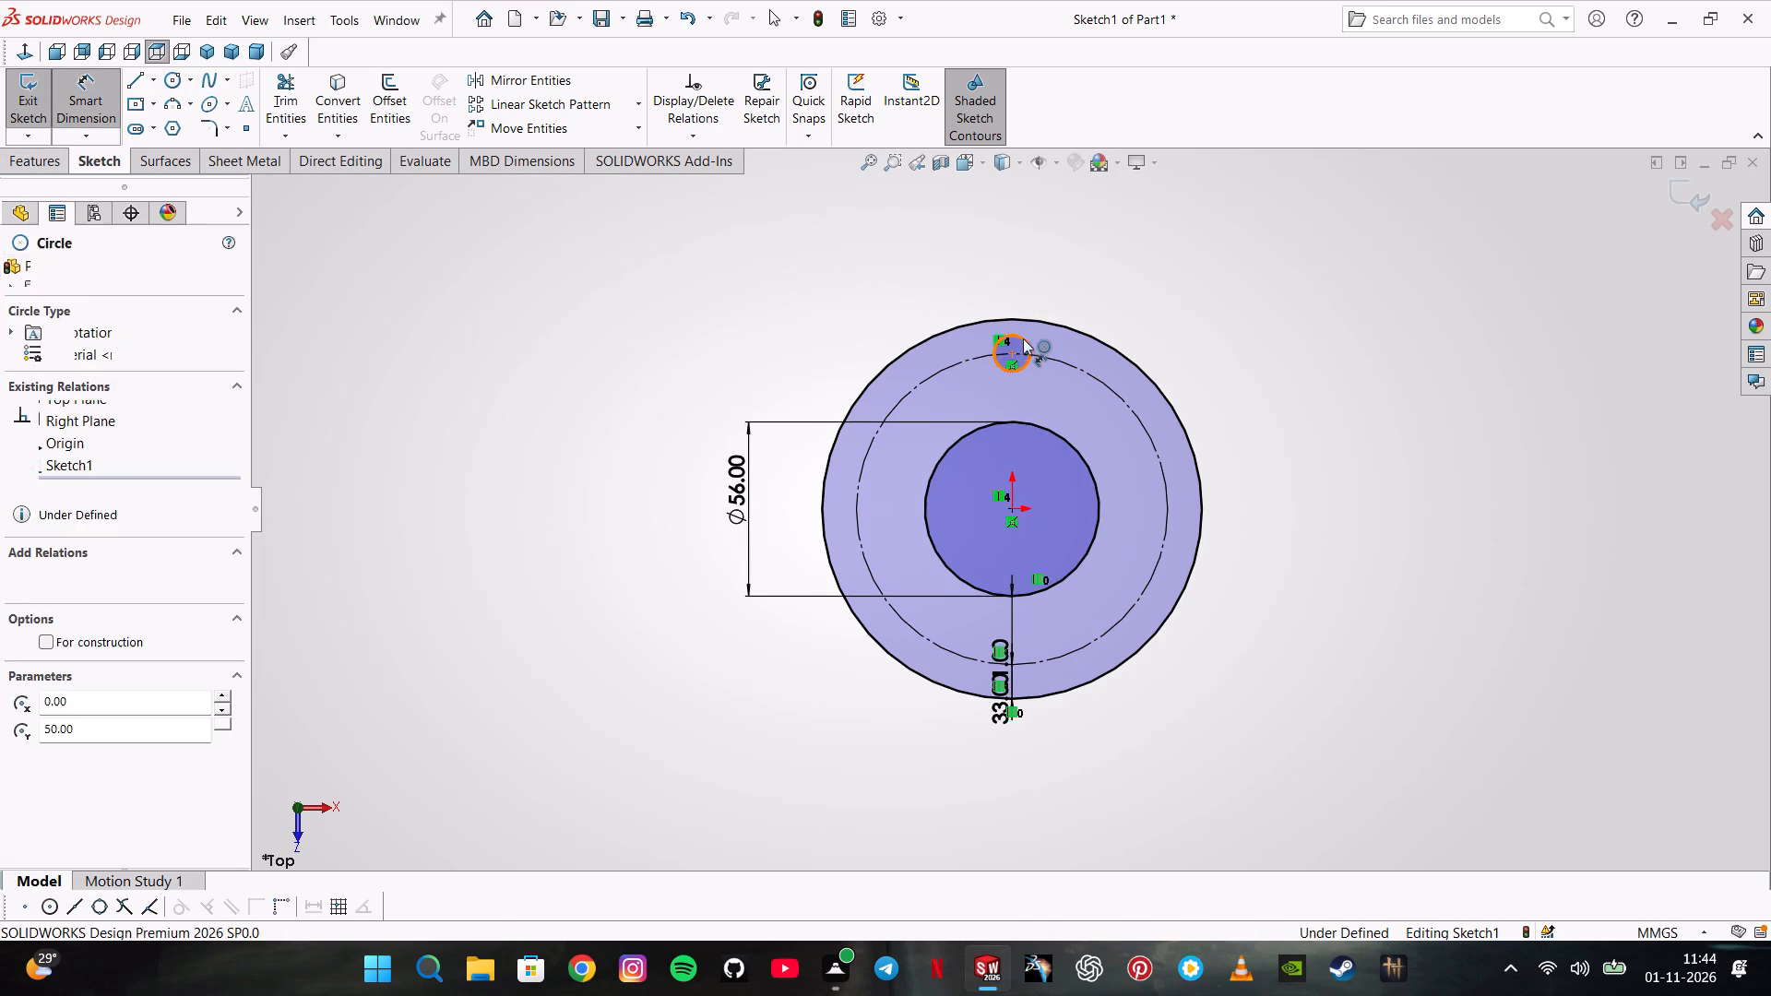
click(1079, 258)
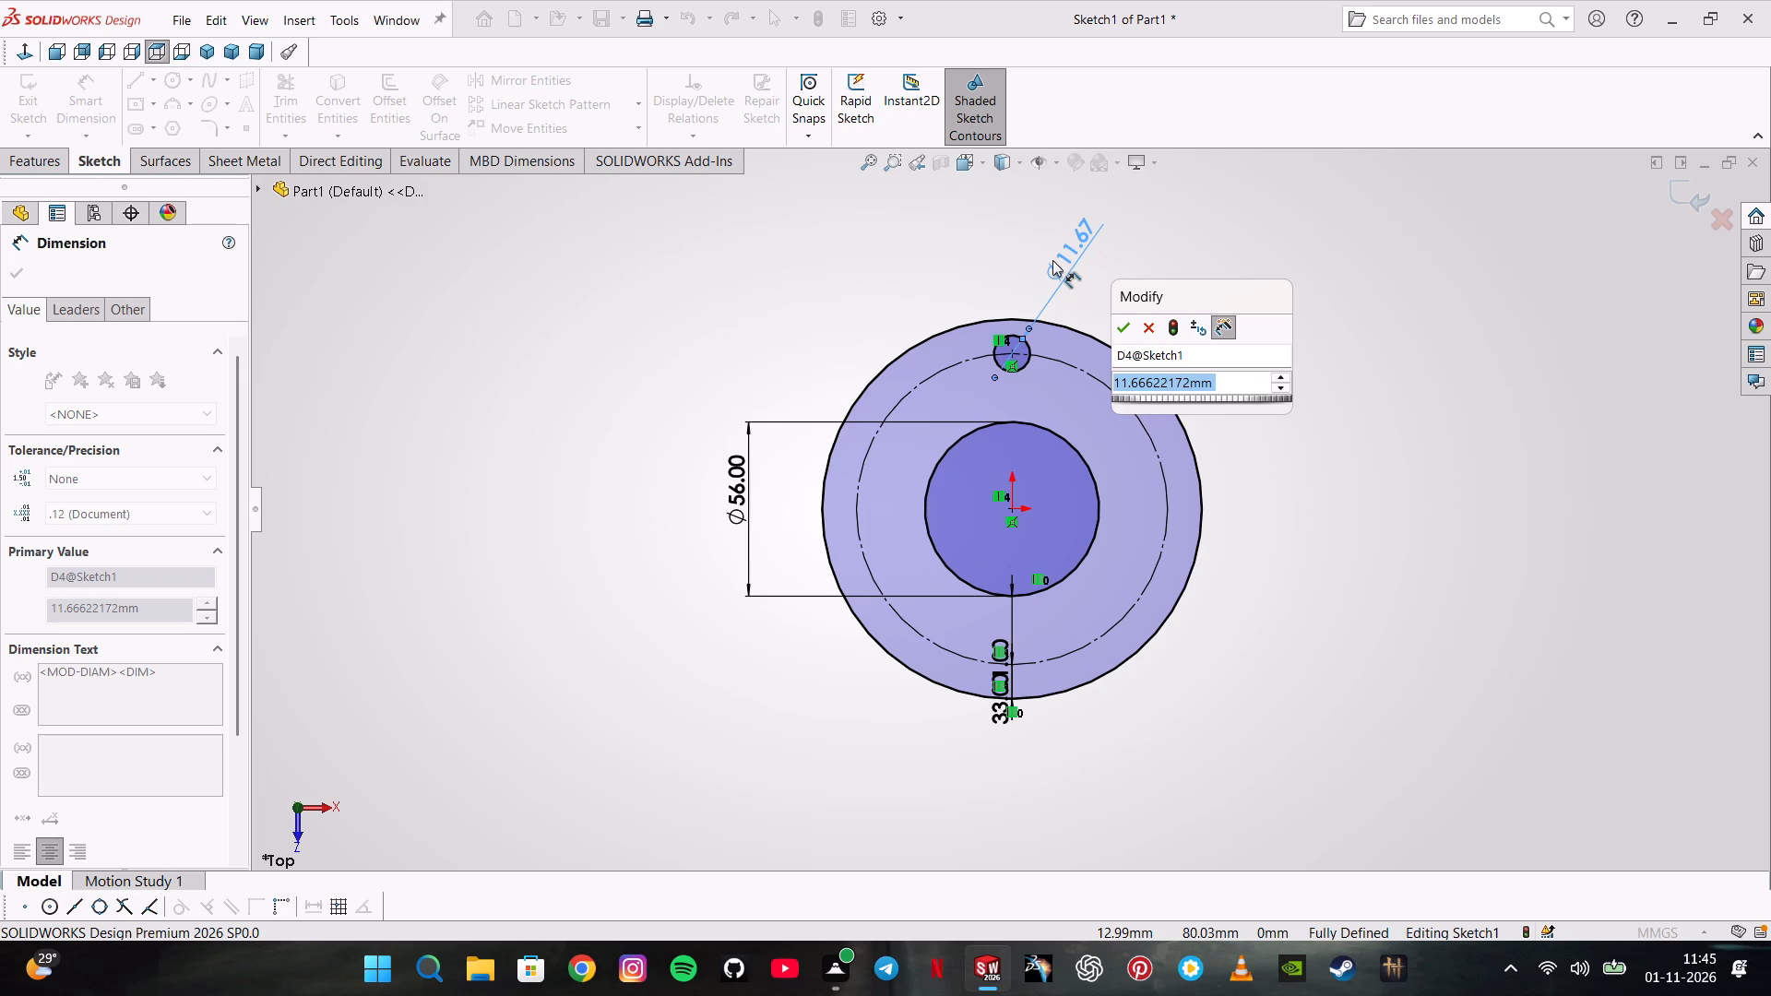
text(7.33)
key(Return)
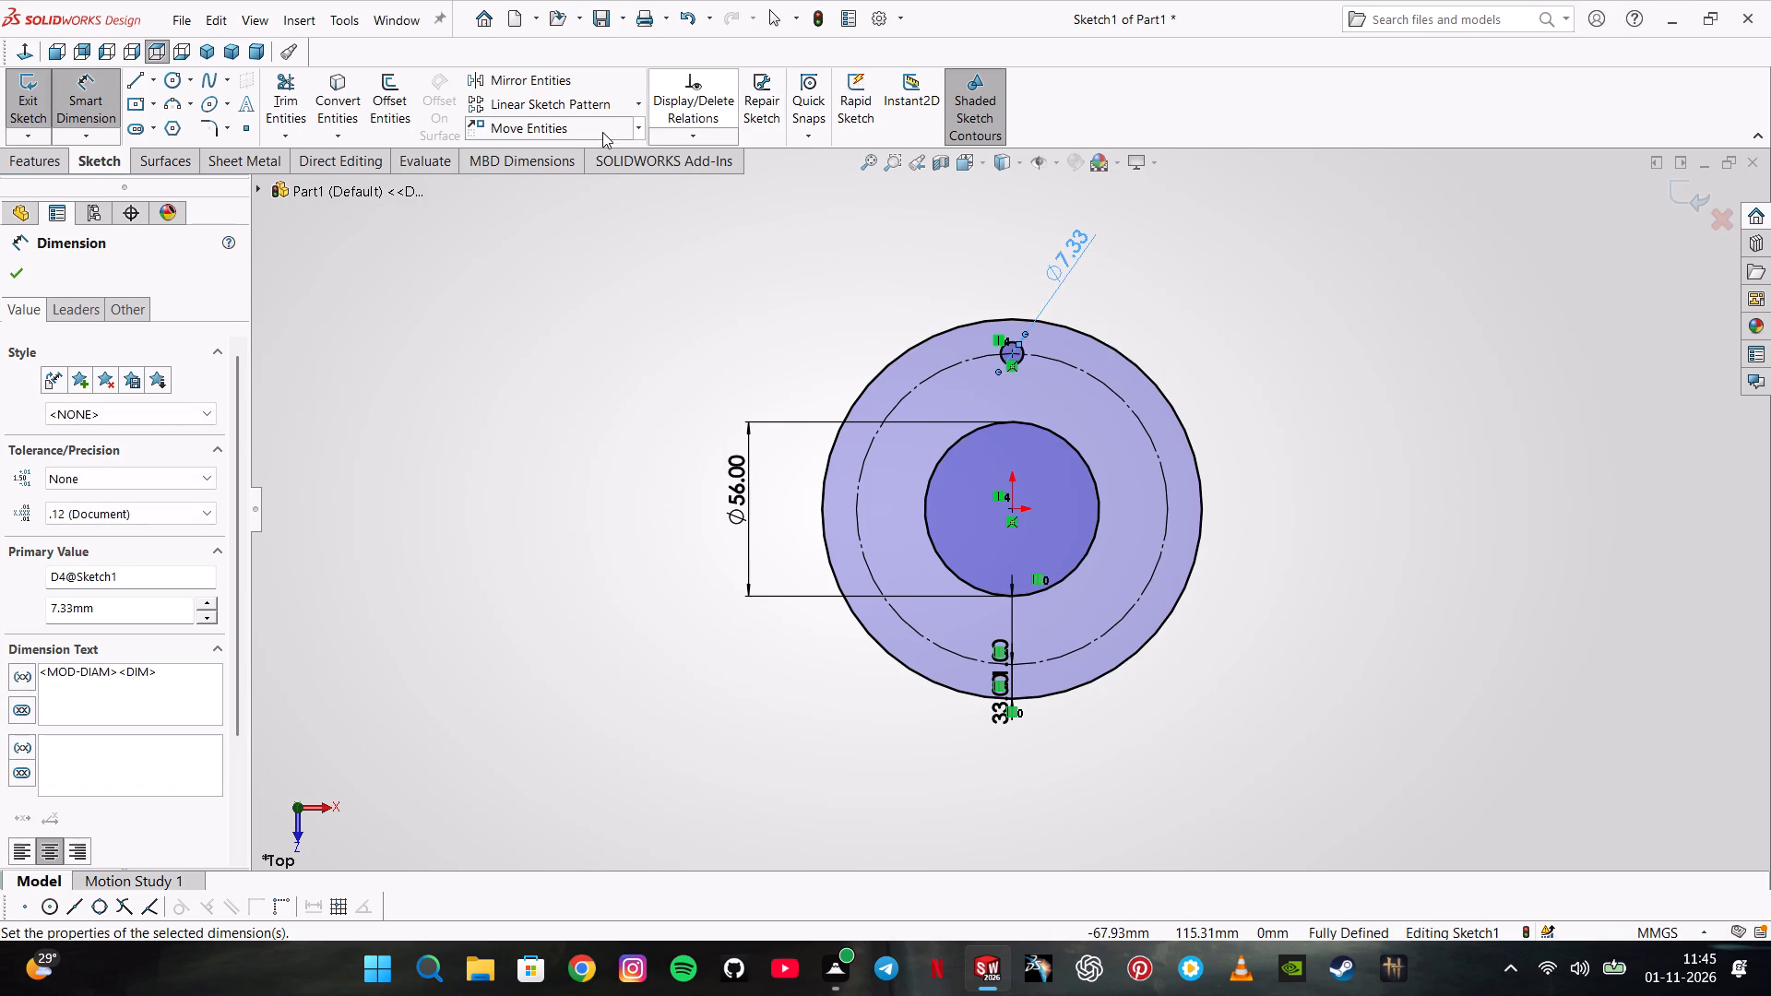
Circular-pattern the 7.33 mm circle about the sketch centre as 12 equally spaced instances over 360 degrees.
click(640, 106)
click(639, 148)
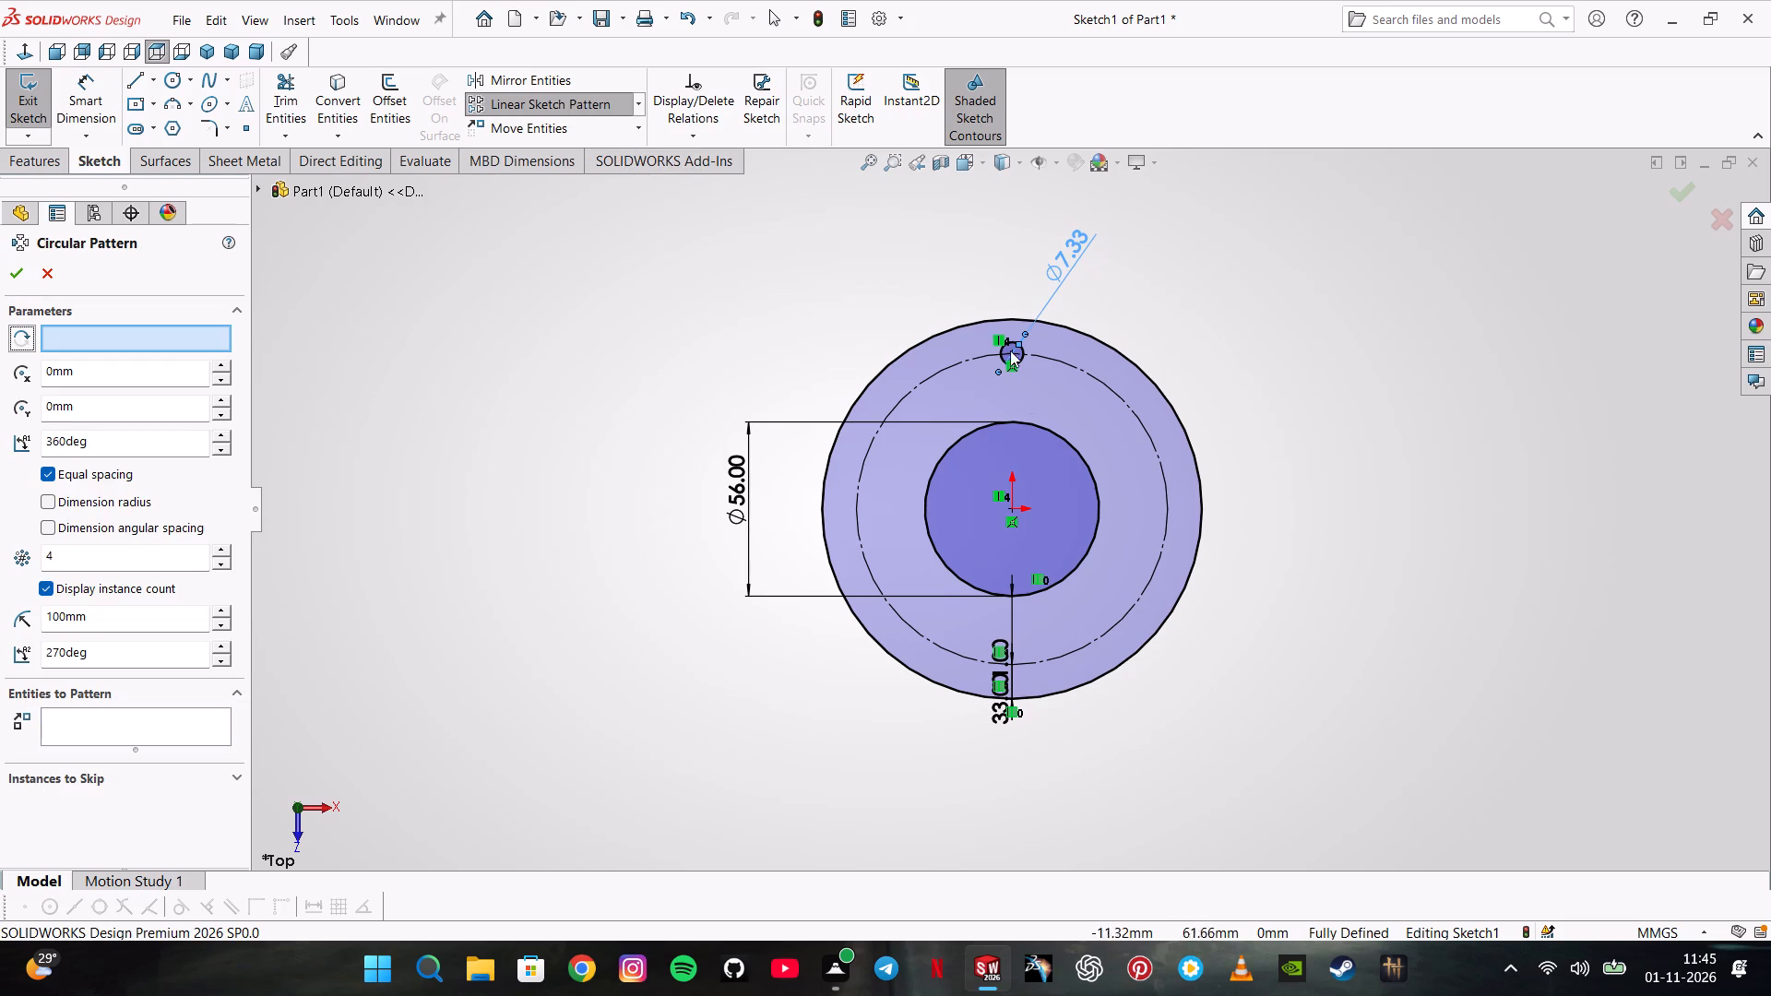
click(1016, 515)
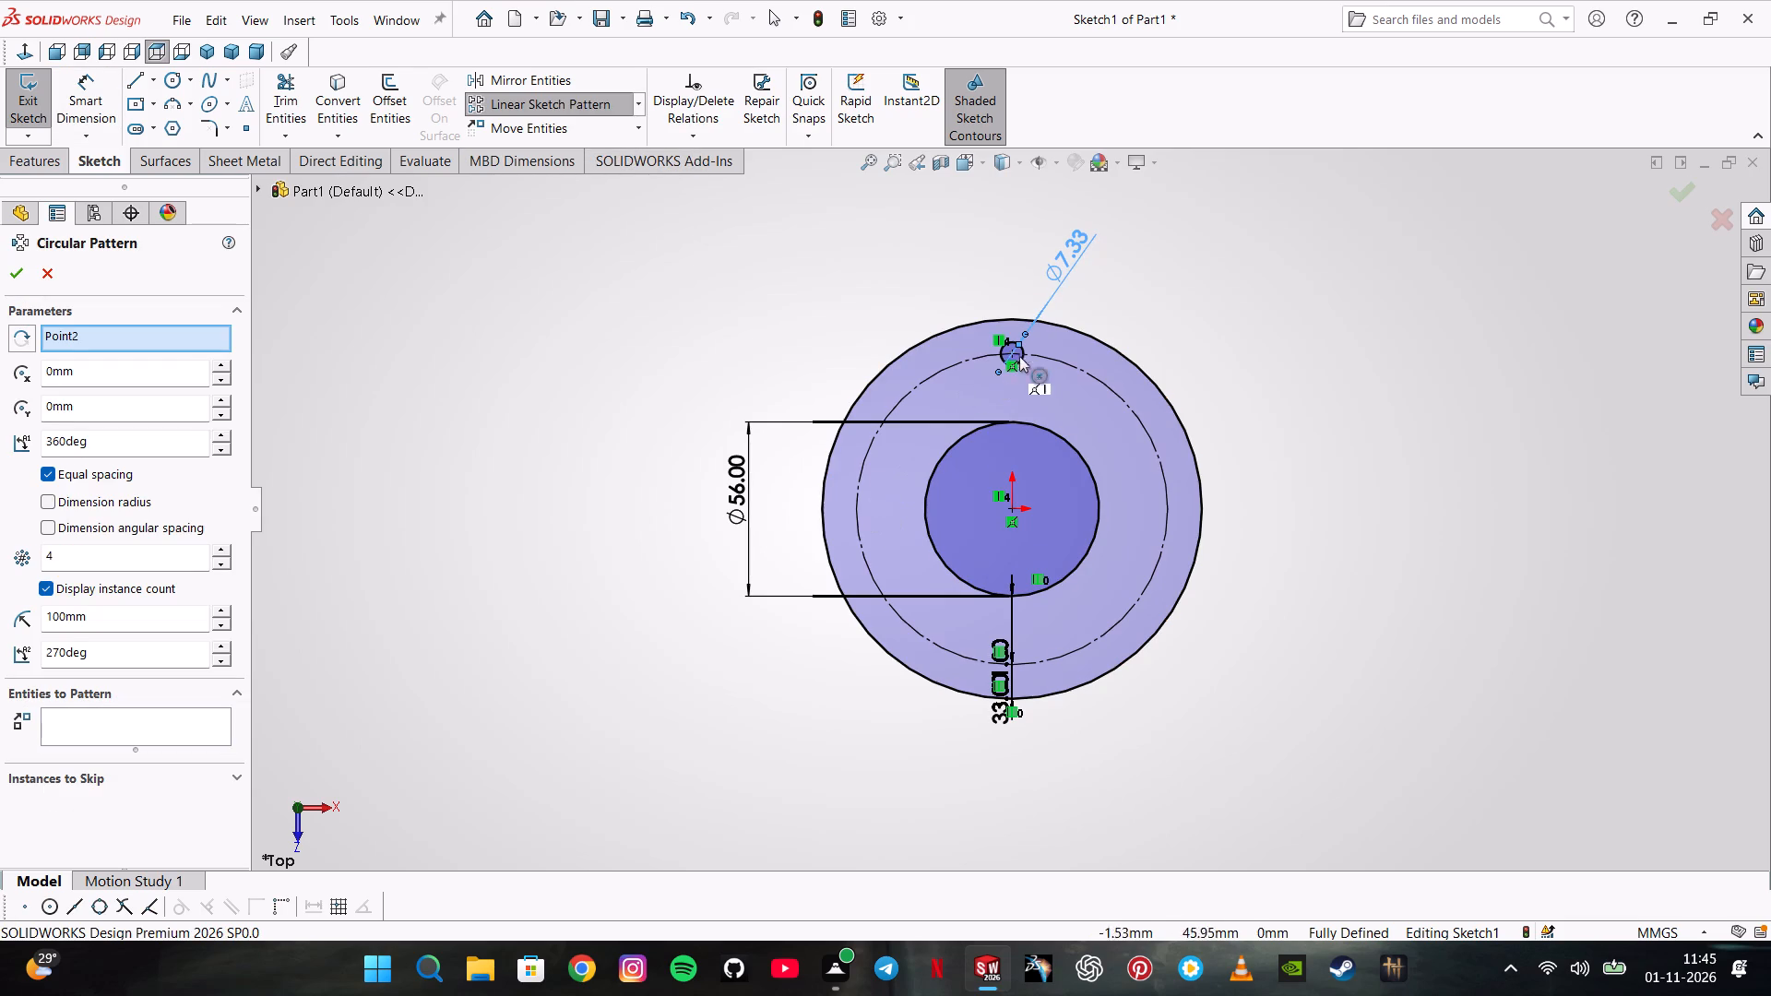
click(1025, 347)
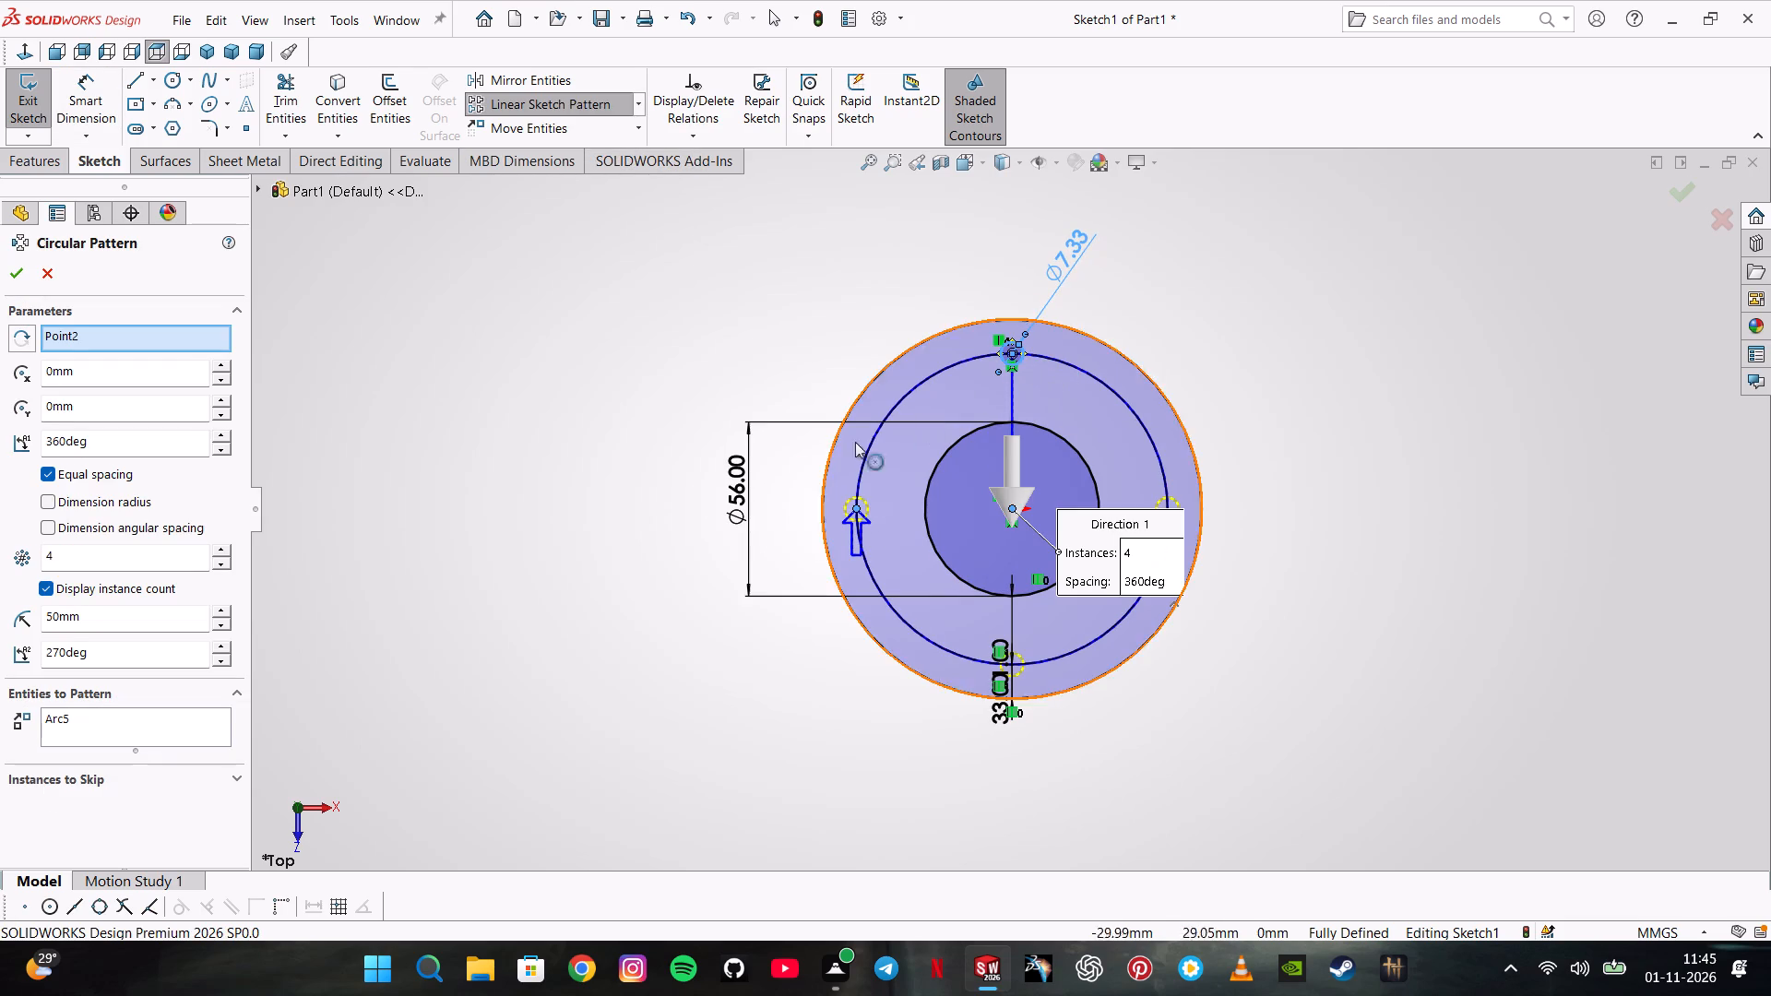
double_click(149, 547)
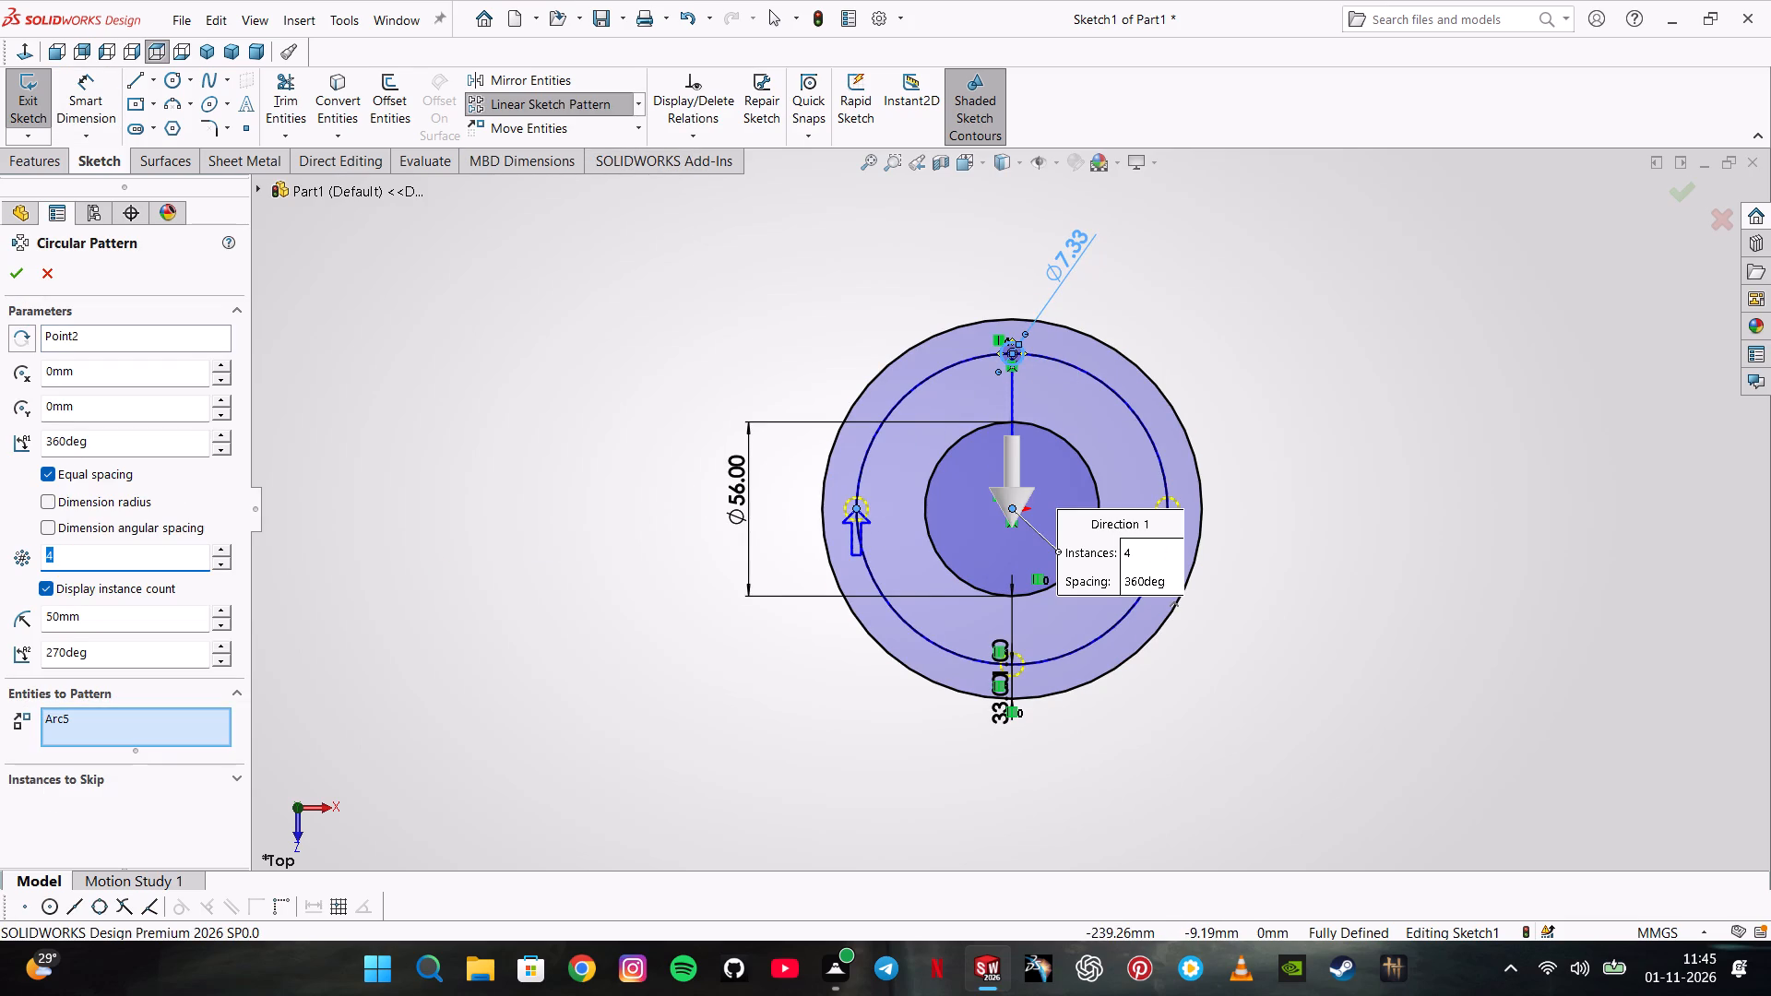
text(12)
key(Return)
key(Return)
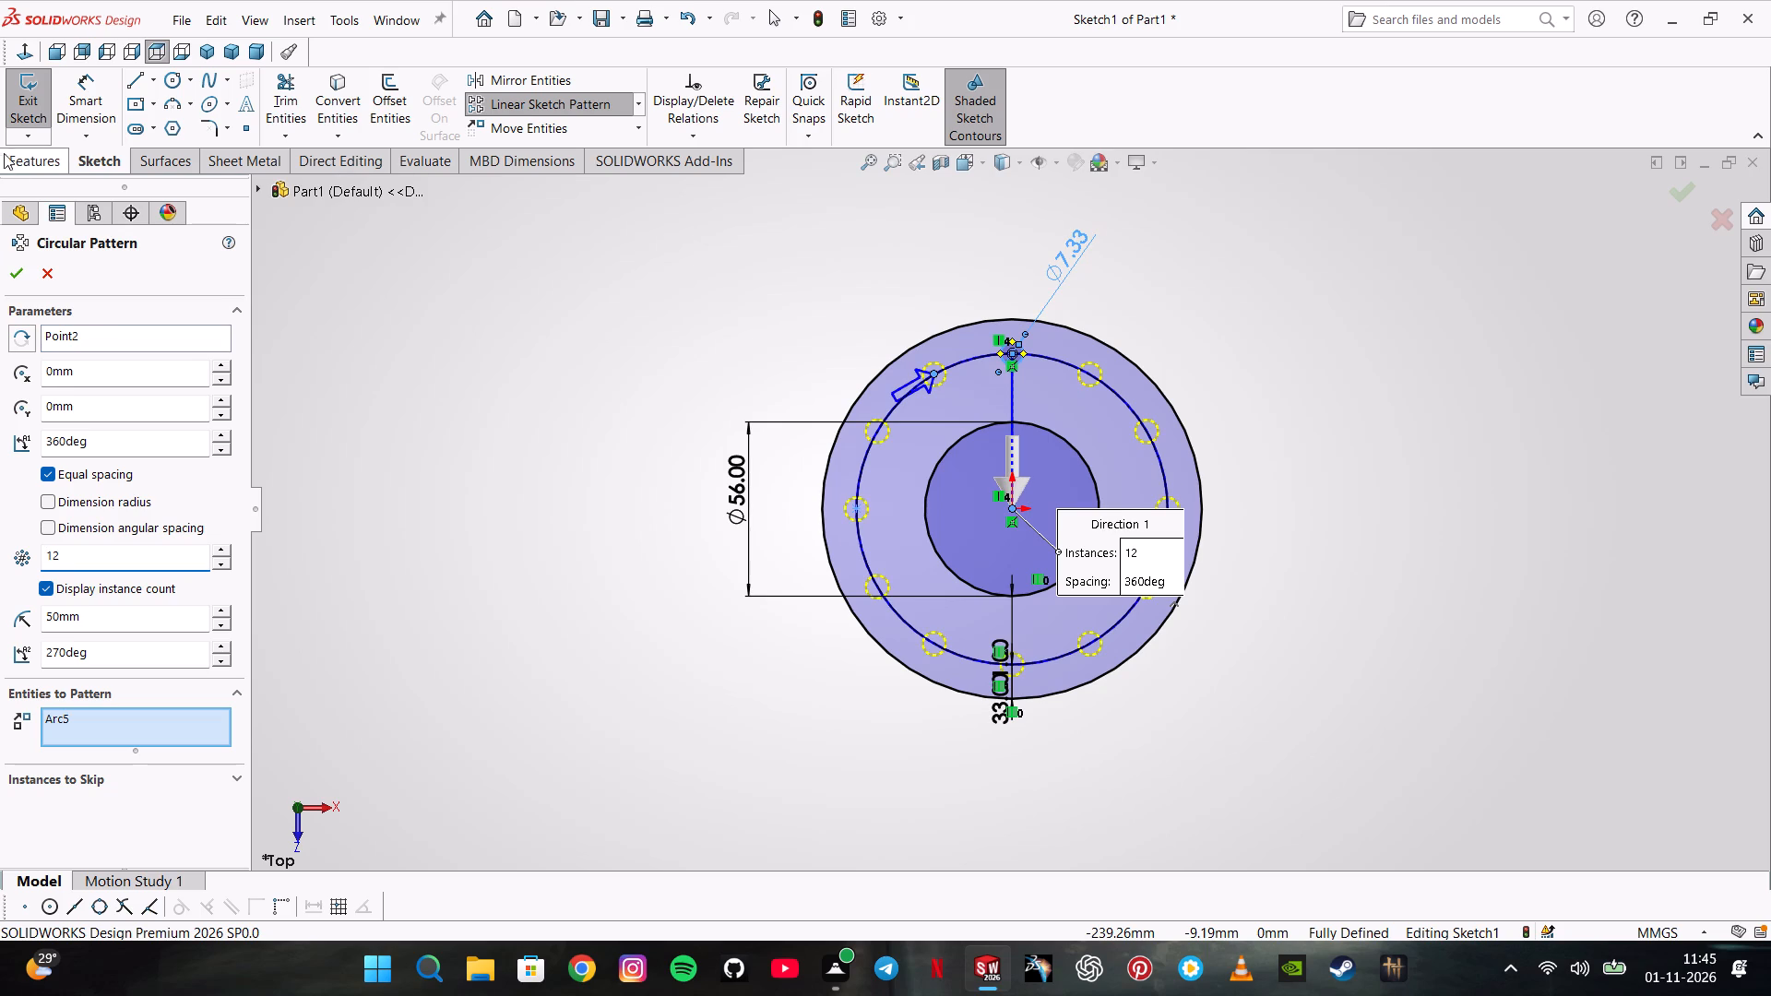
click(11, 270)
click(482, 271)
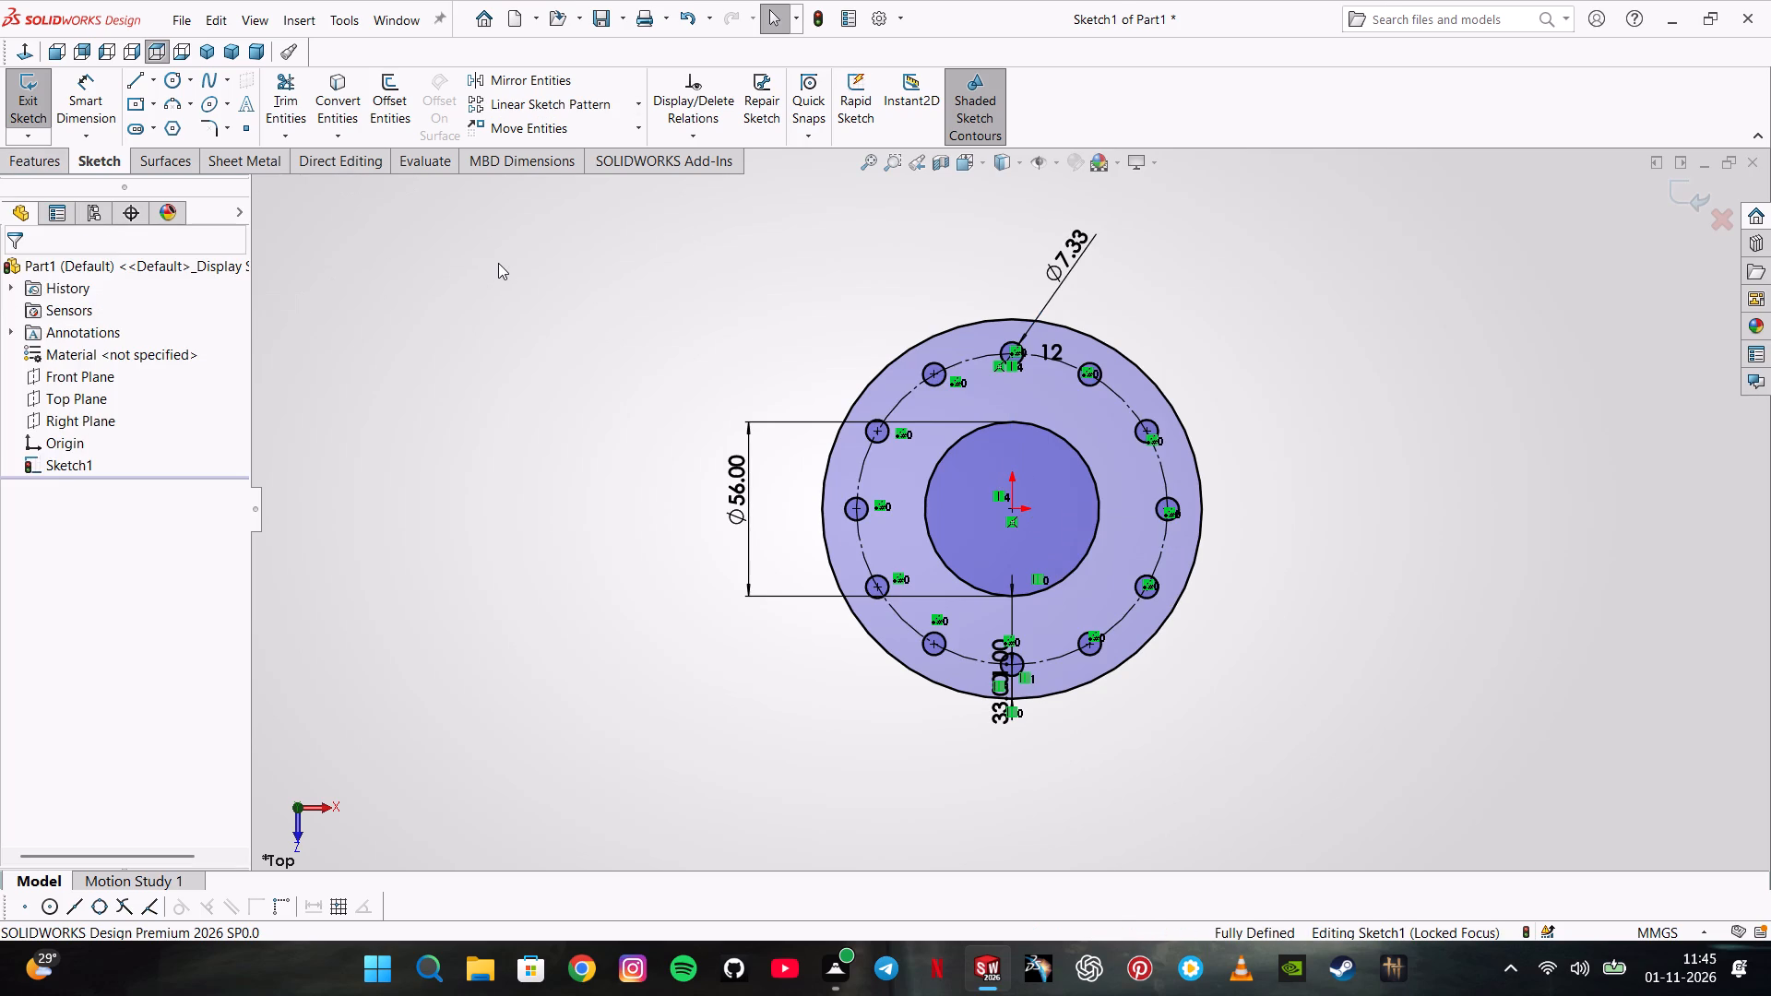
Extrude the ring sketch with its hole circles as a blind boss 11 mm deep.
click(59, 157)
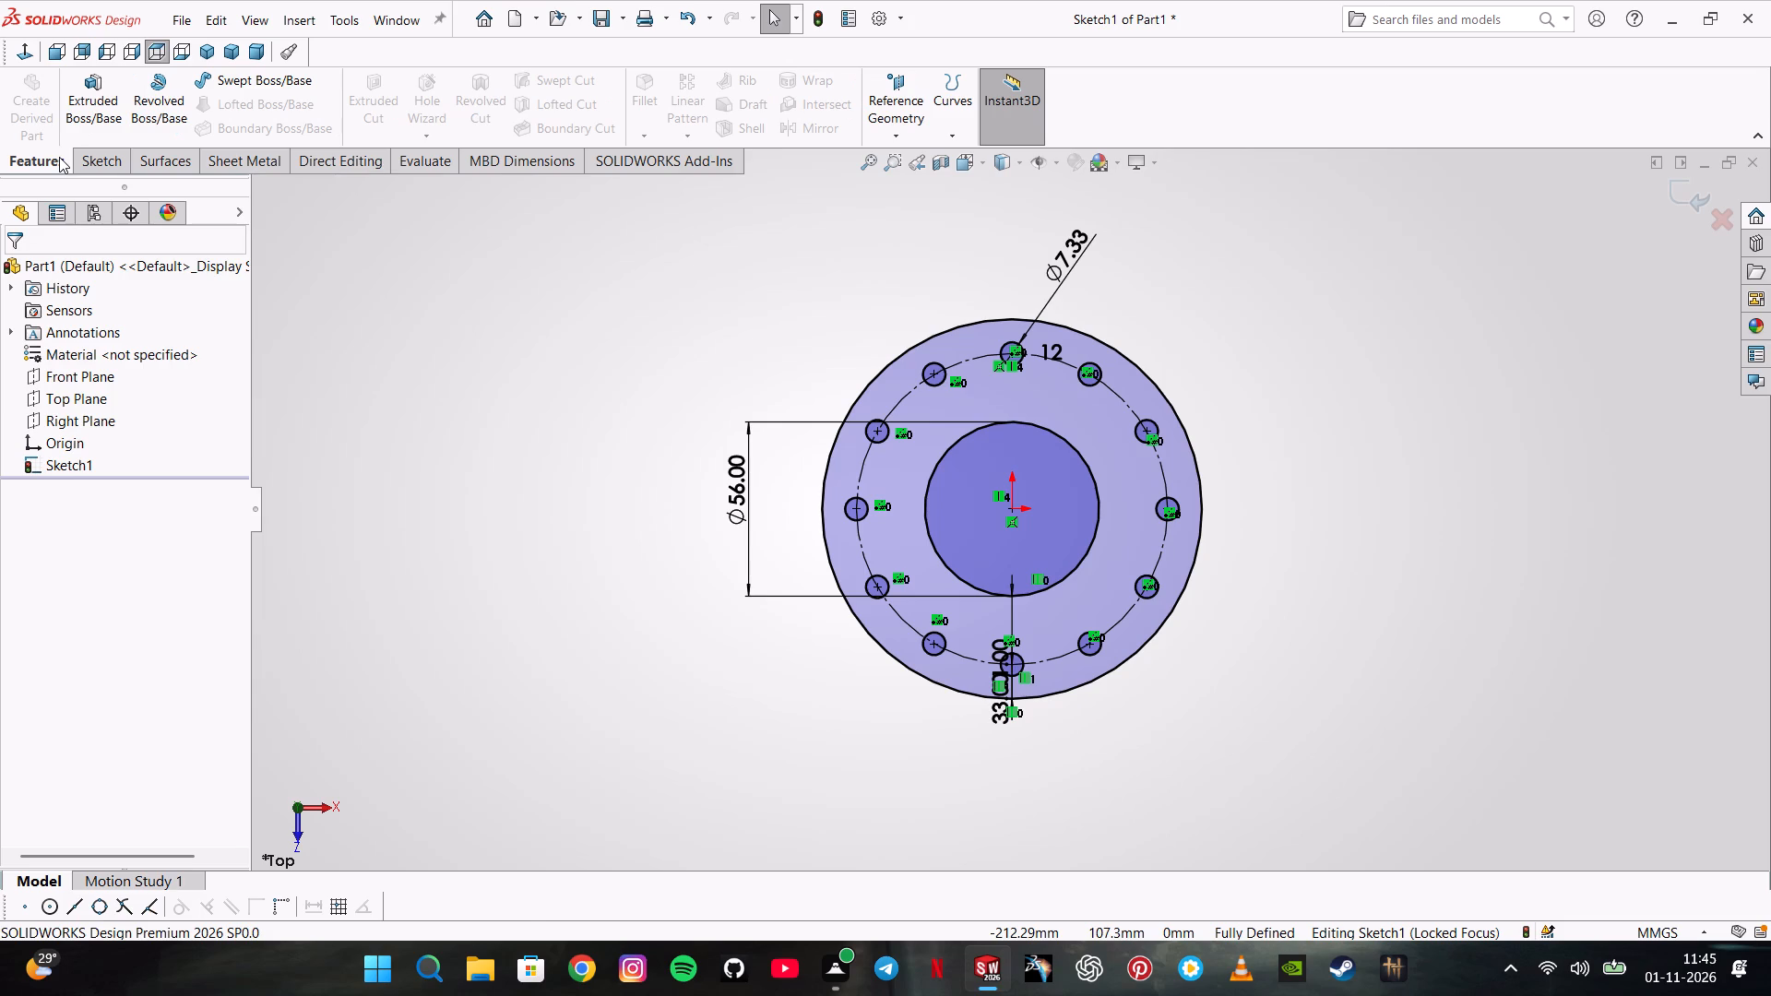
click(68, 113)
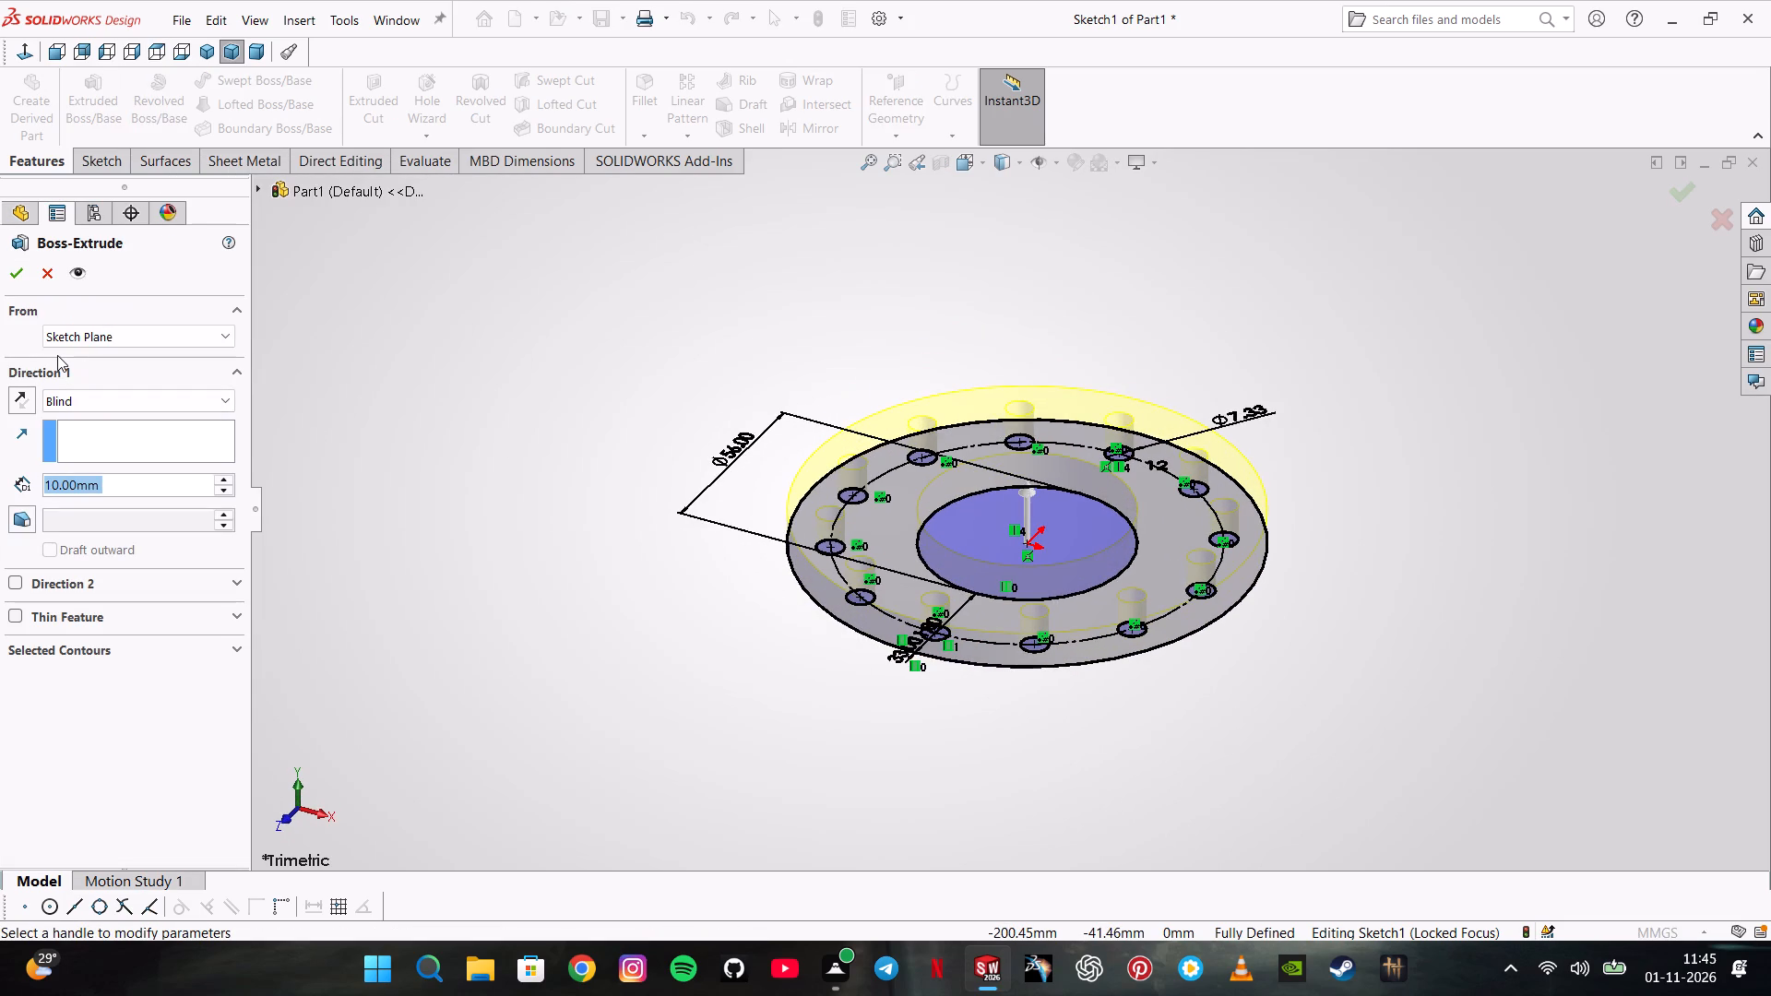
text(11)
key(Return)
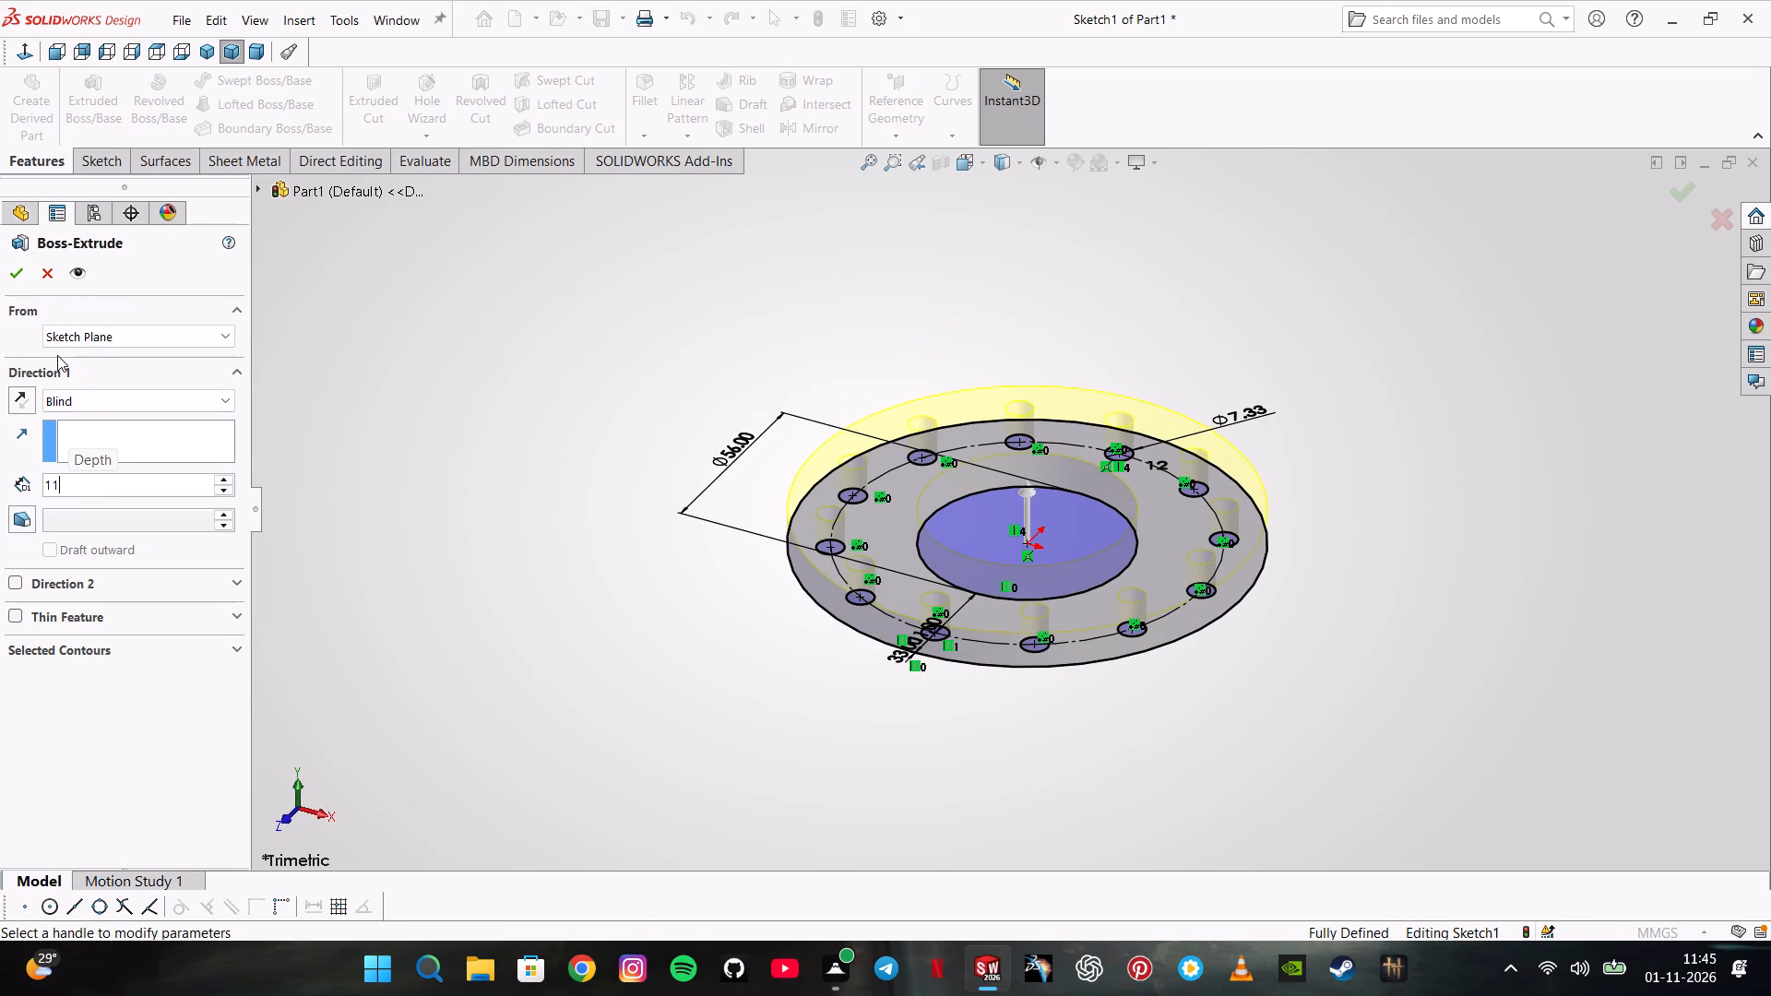
key(Return)
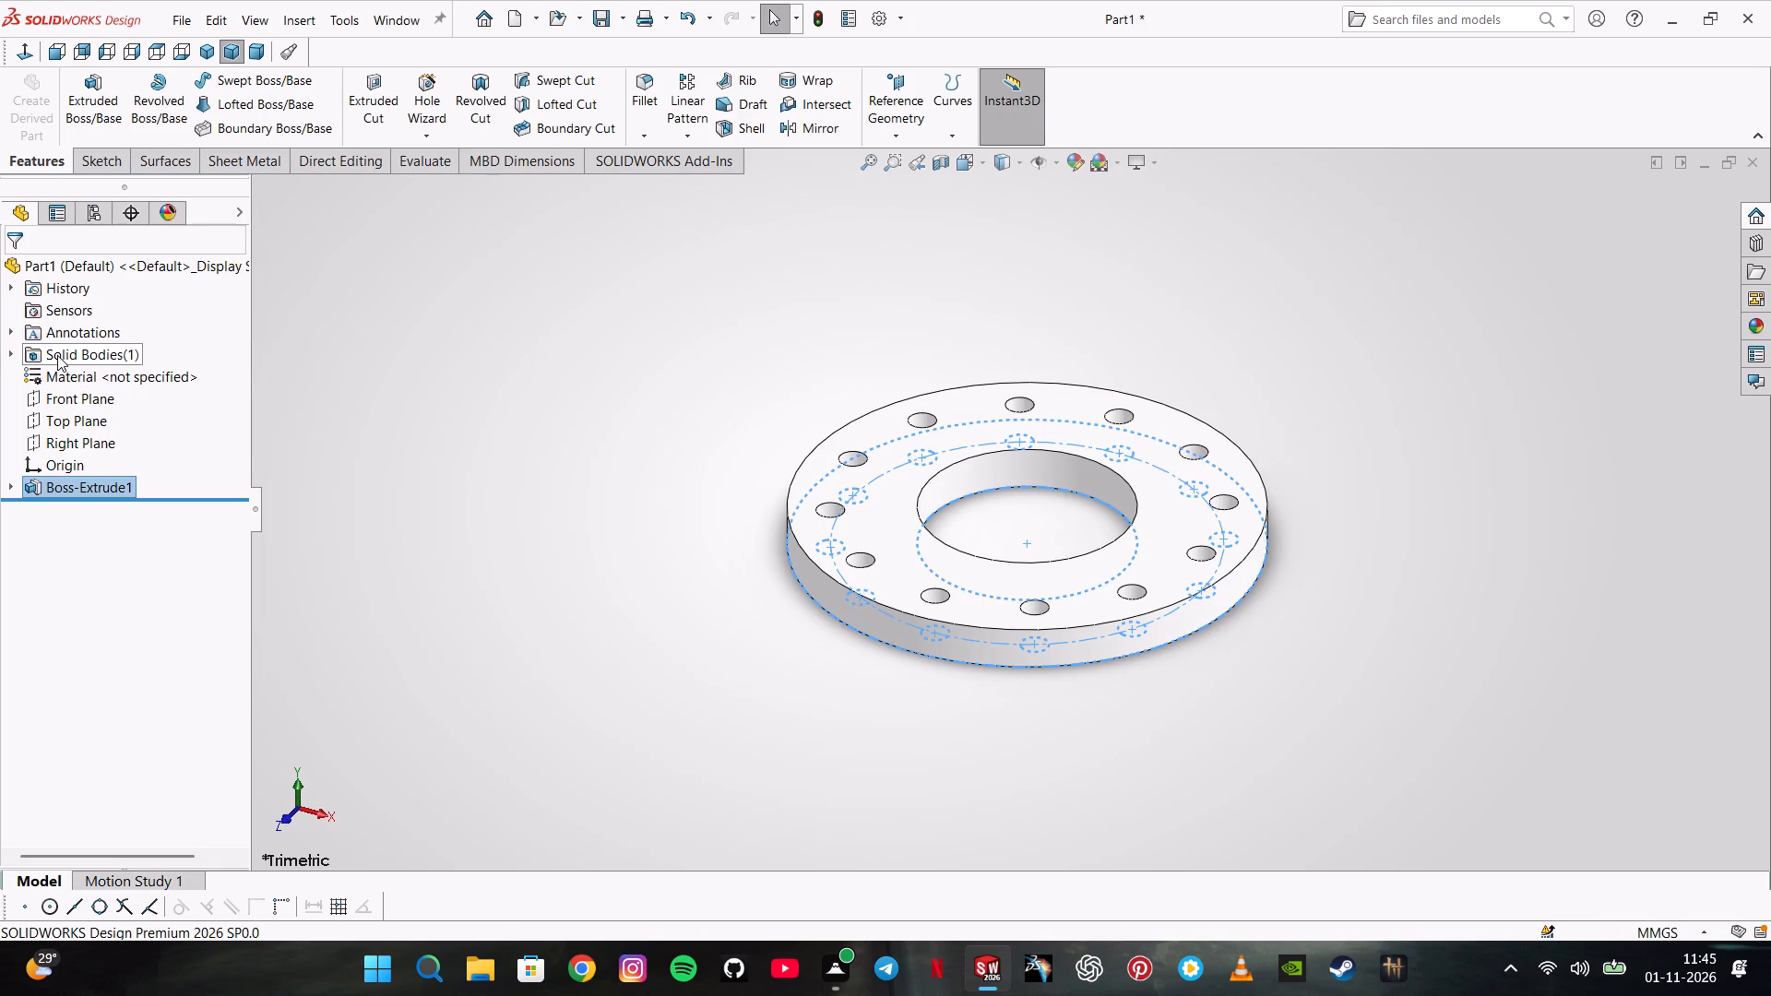
Apply a different scene preset to the model display.
click(1115, 171)
click(1109, 228)
click(853, 302)
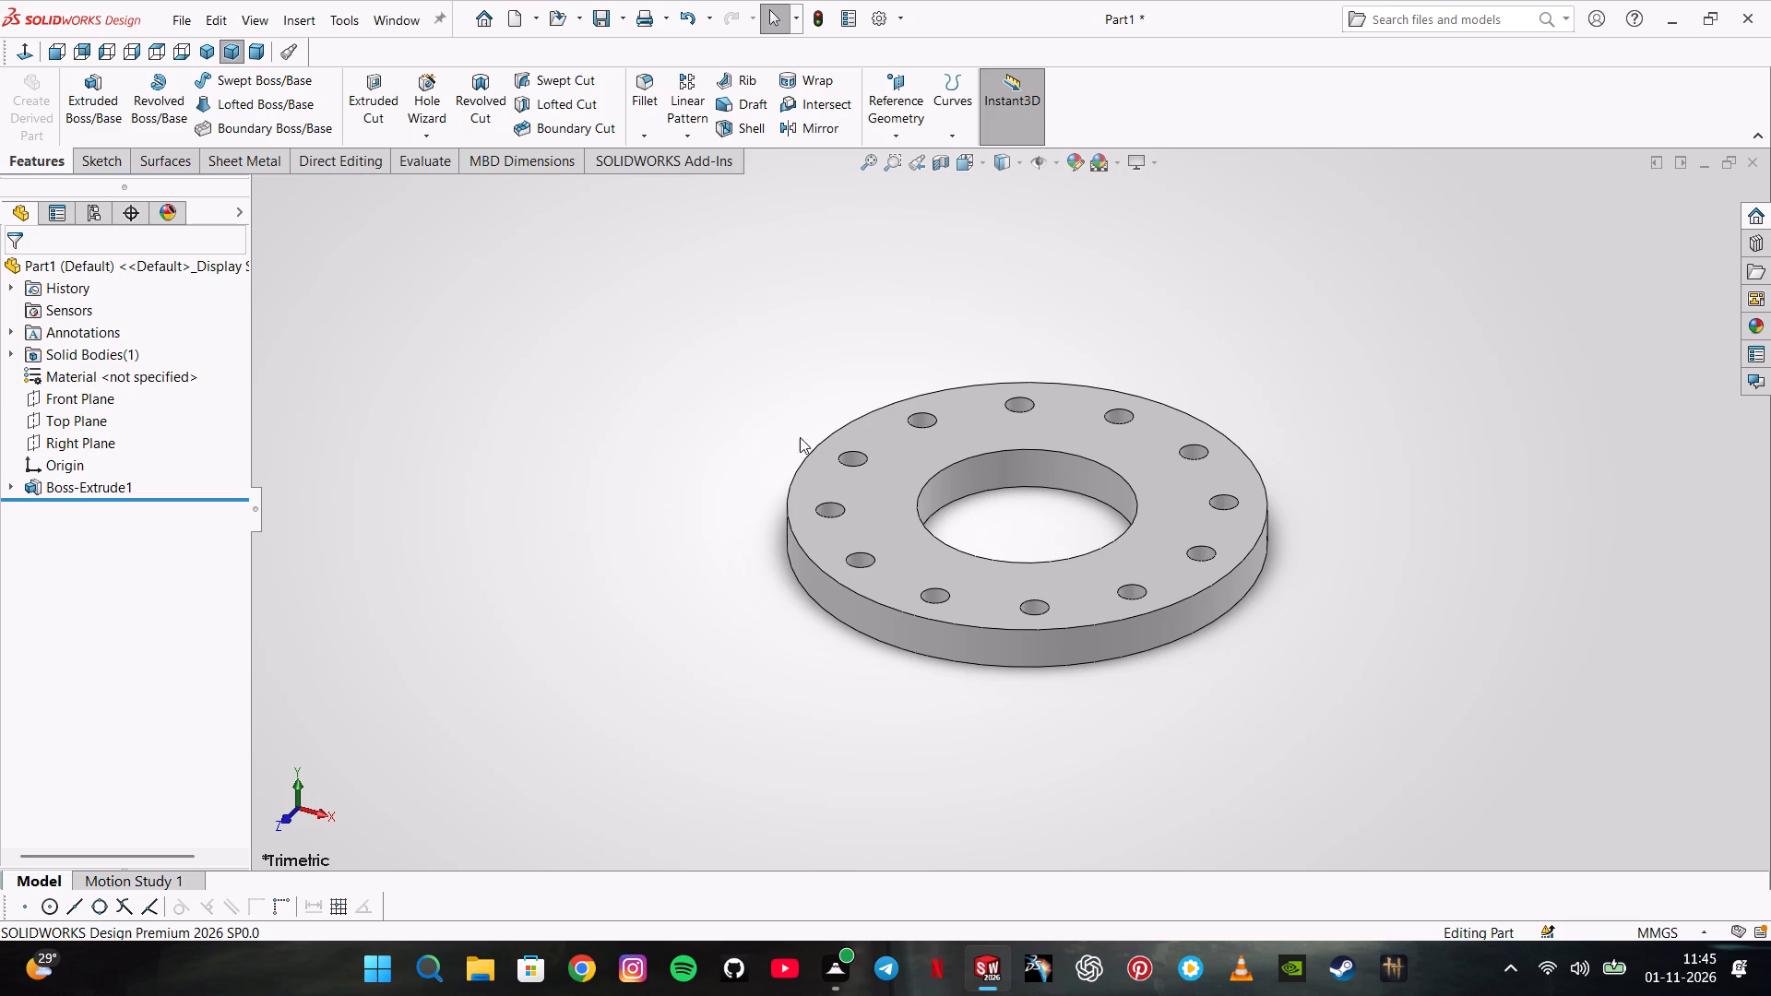
Start a sketch on the flange's upper face and convert the central hole's edge into a sketch circle.
click(1013, 438)
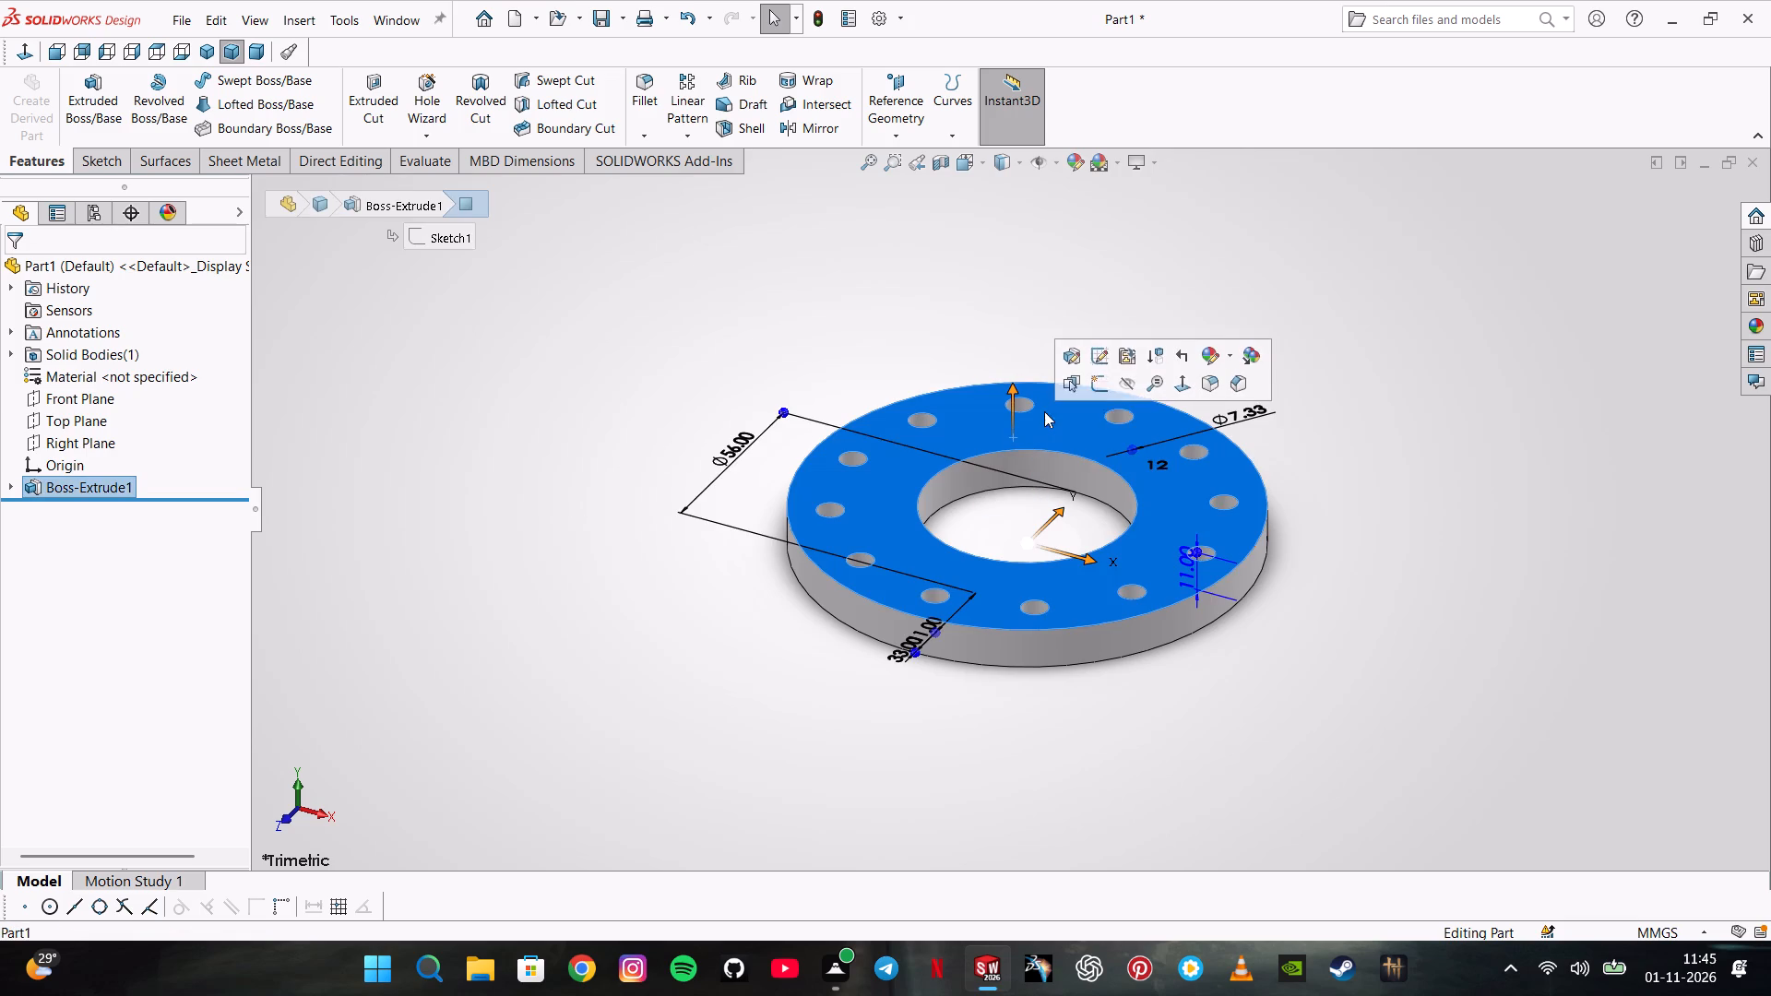
click(1093, 381)
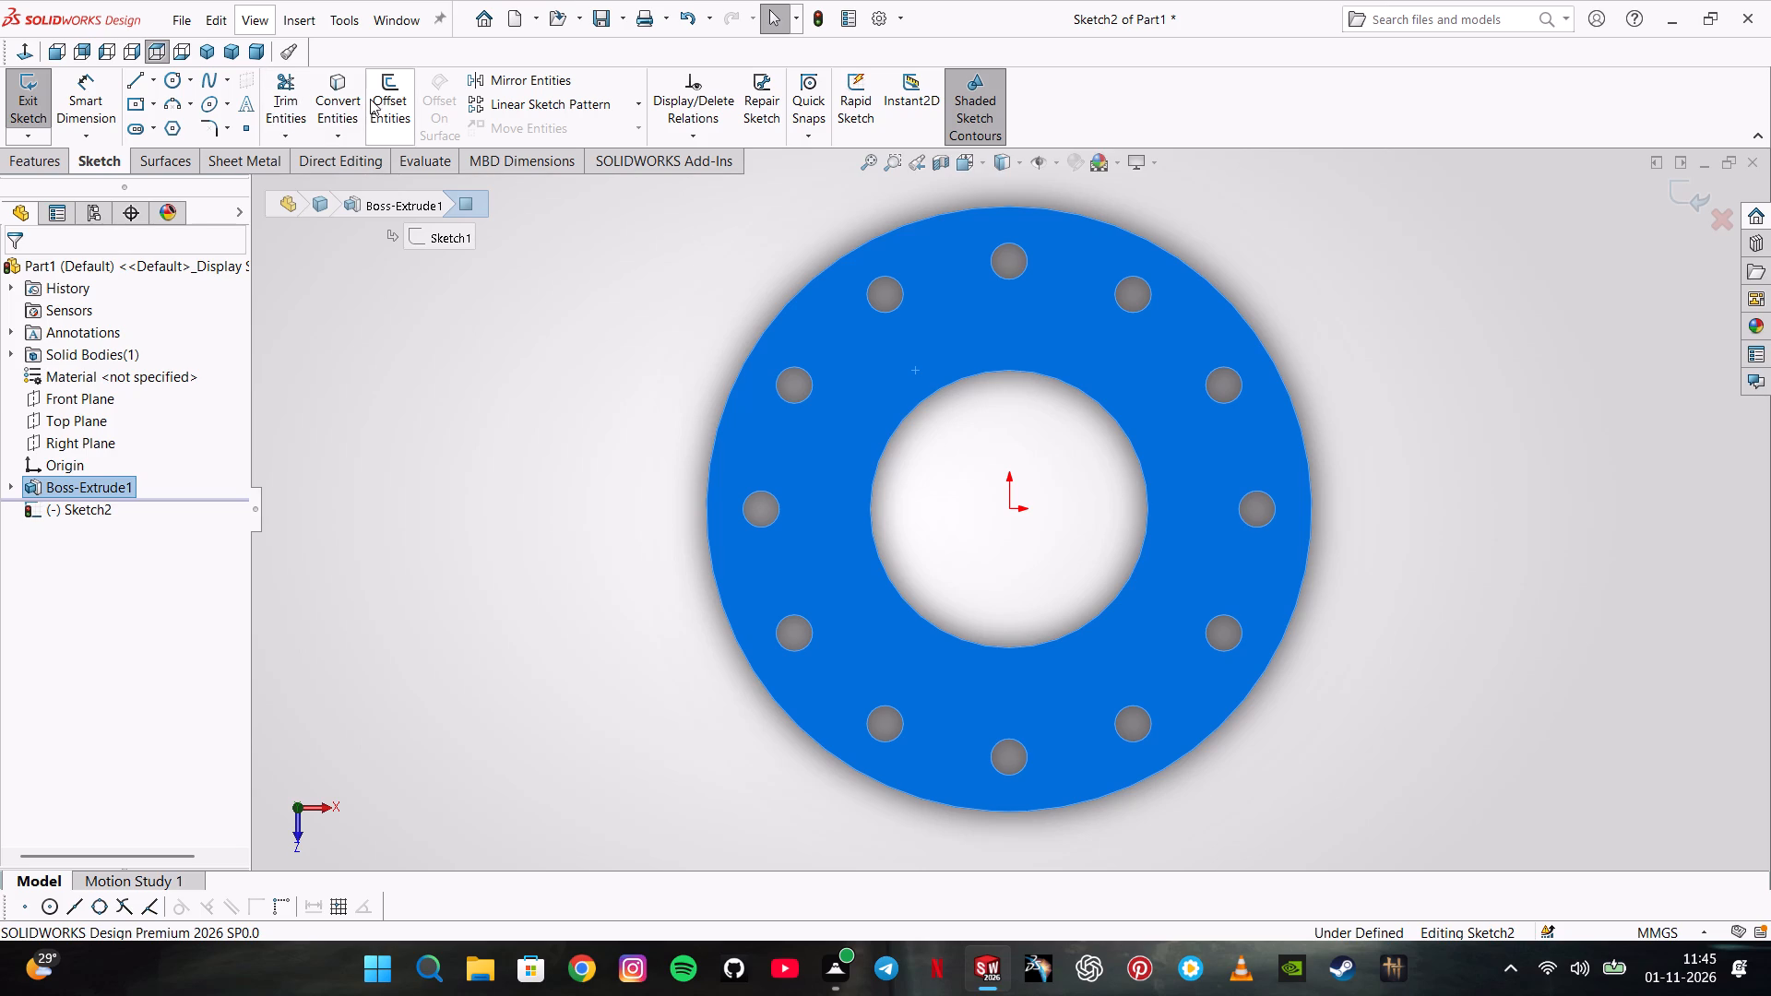
click(613, 347)
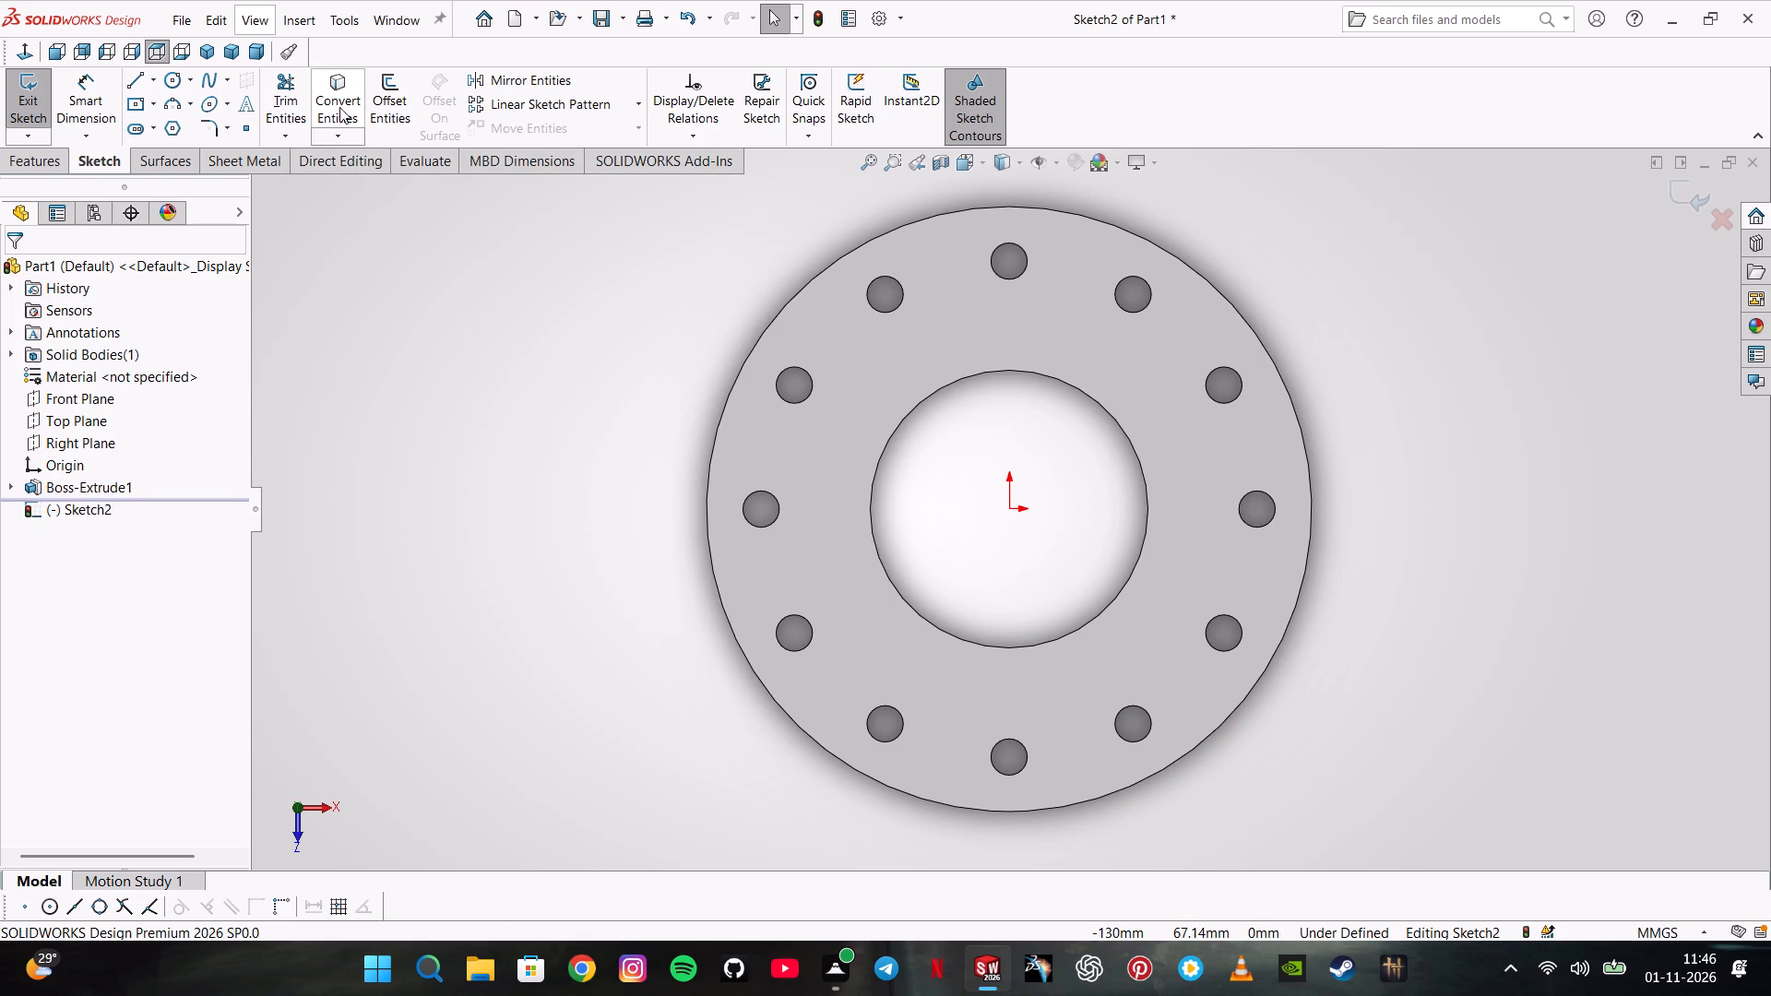
click(339, 105)
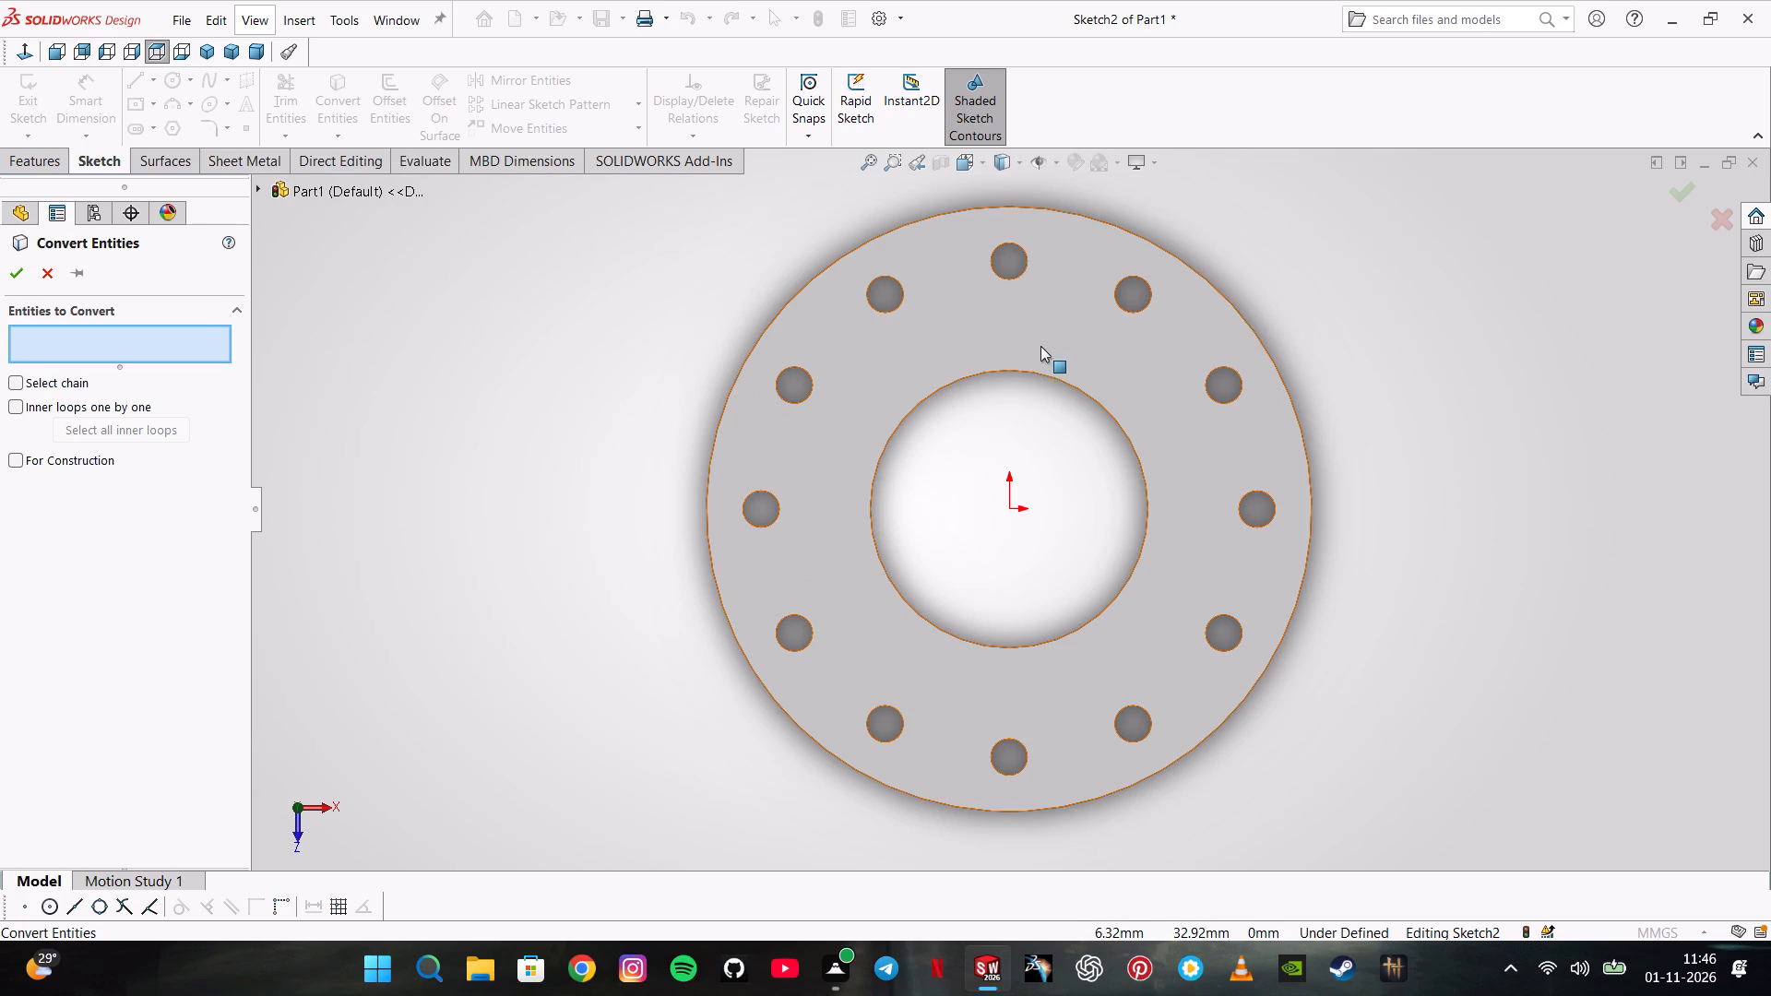
click(1025, 369)
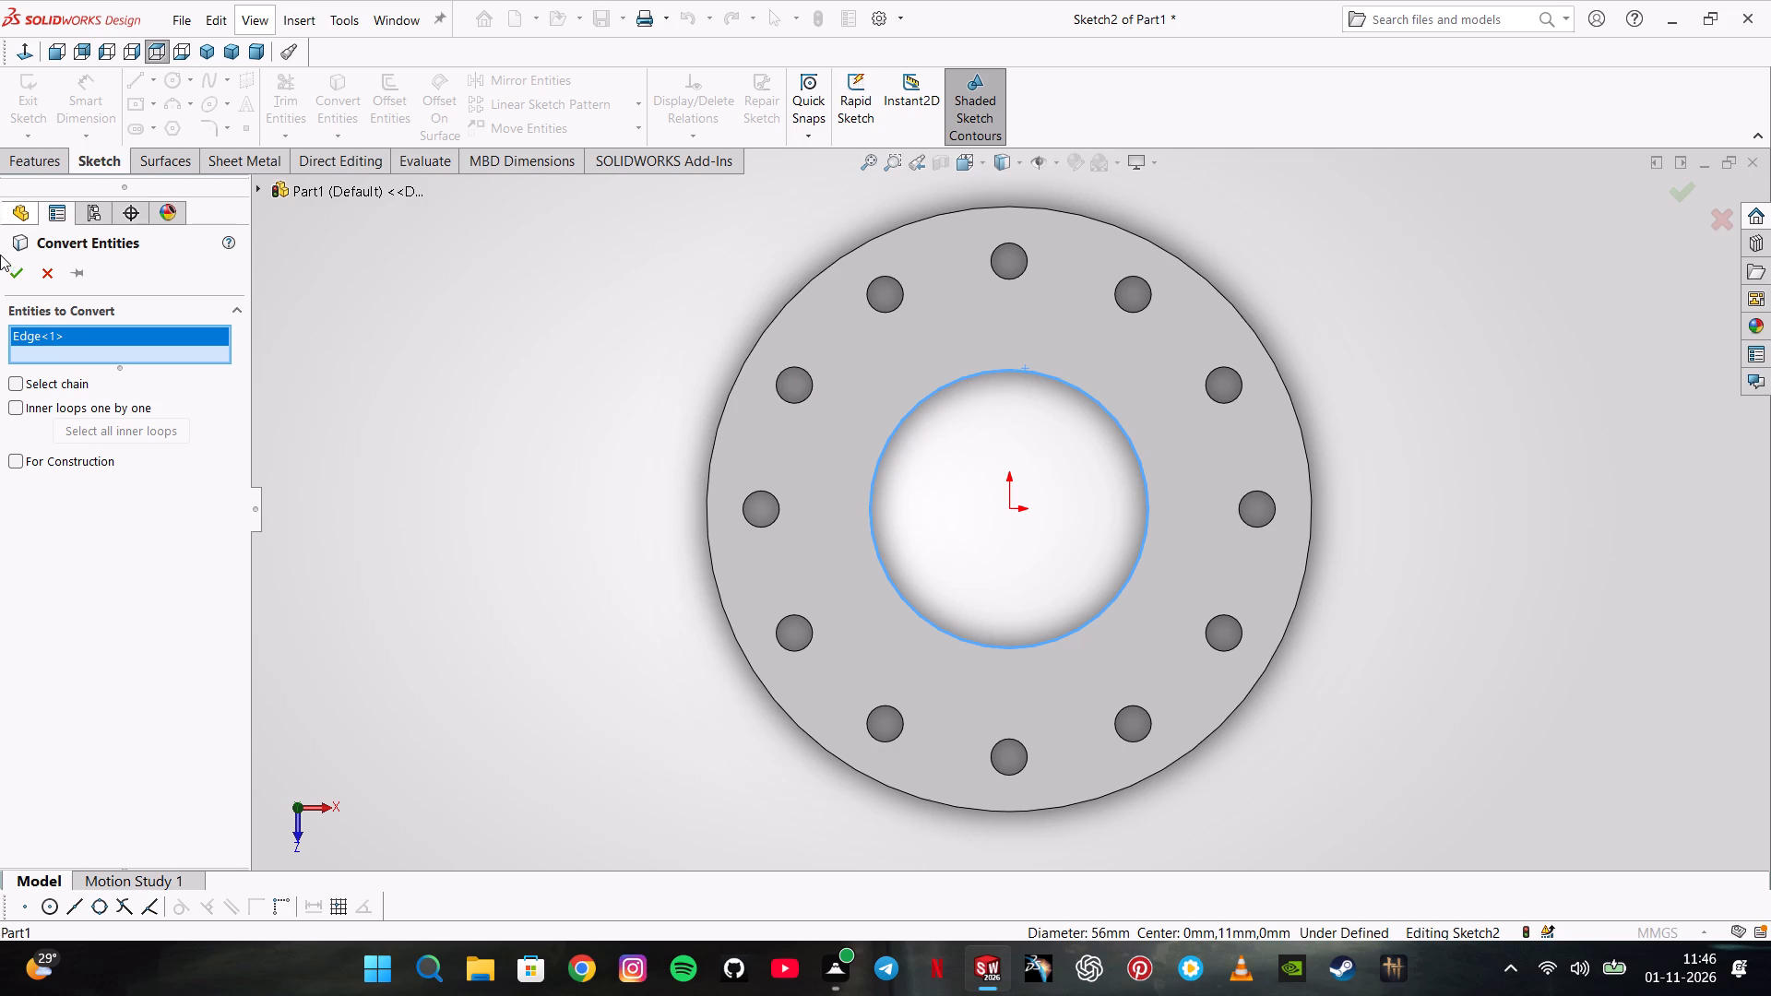
click(4, 268)
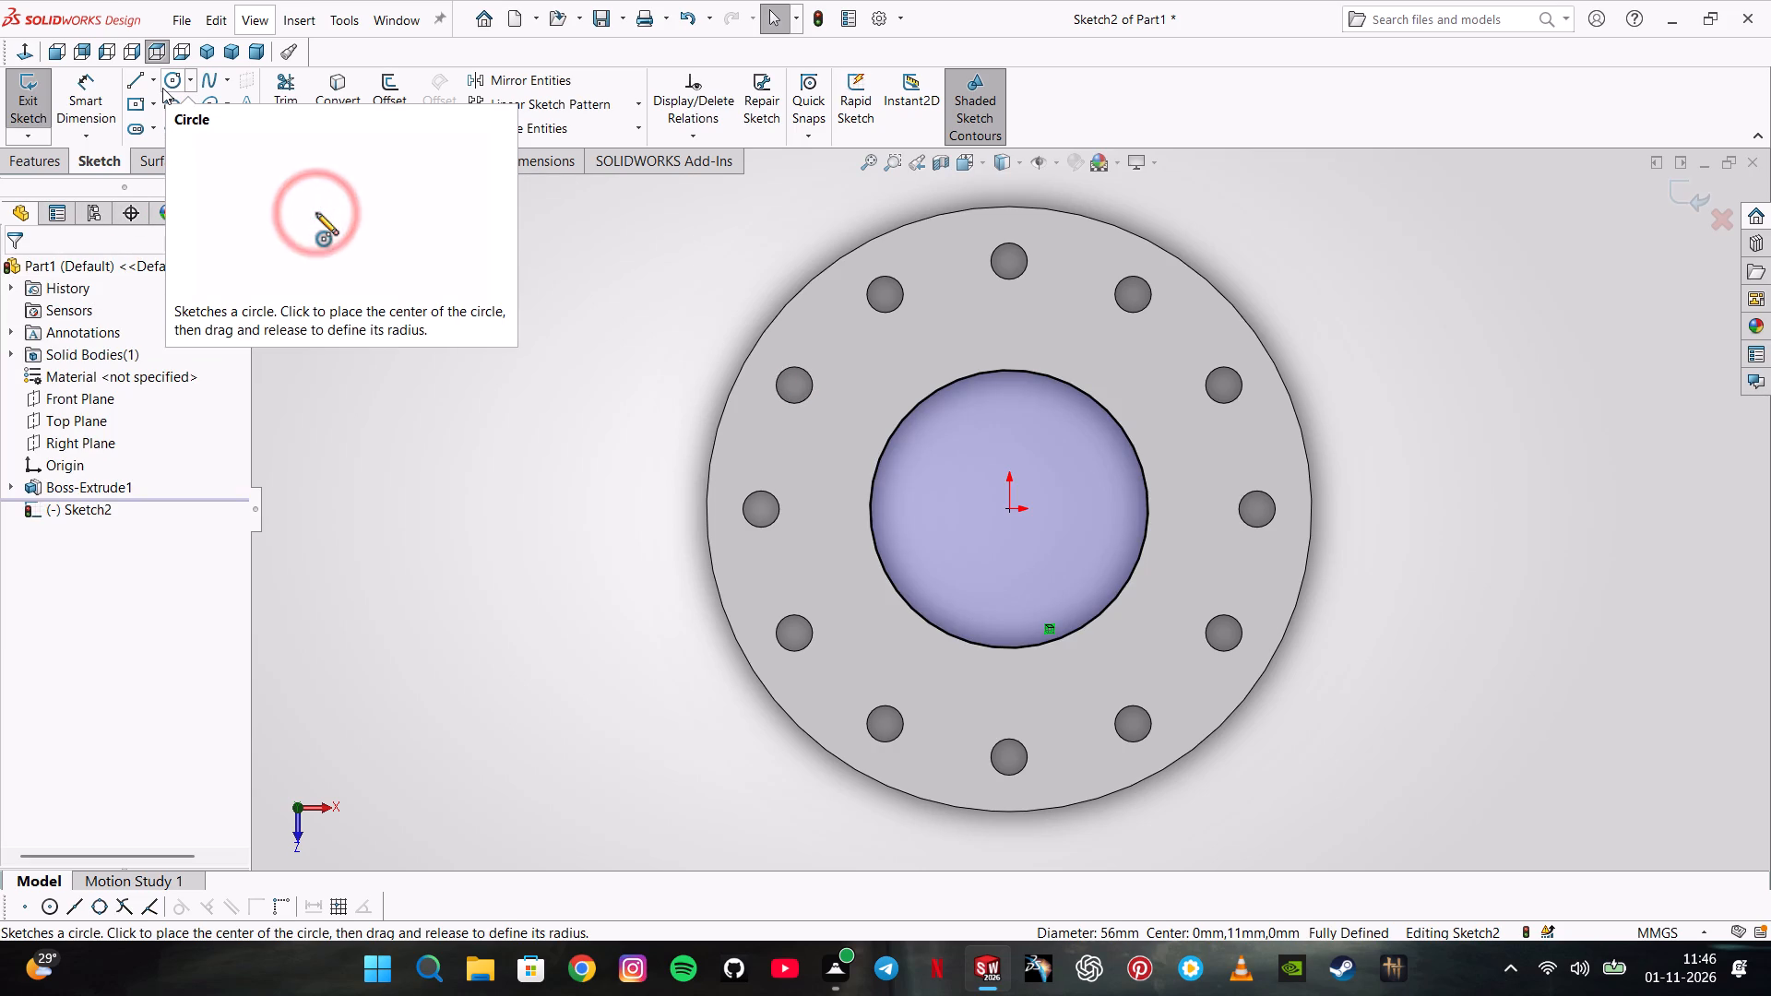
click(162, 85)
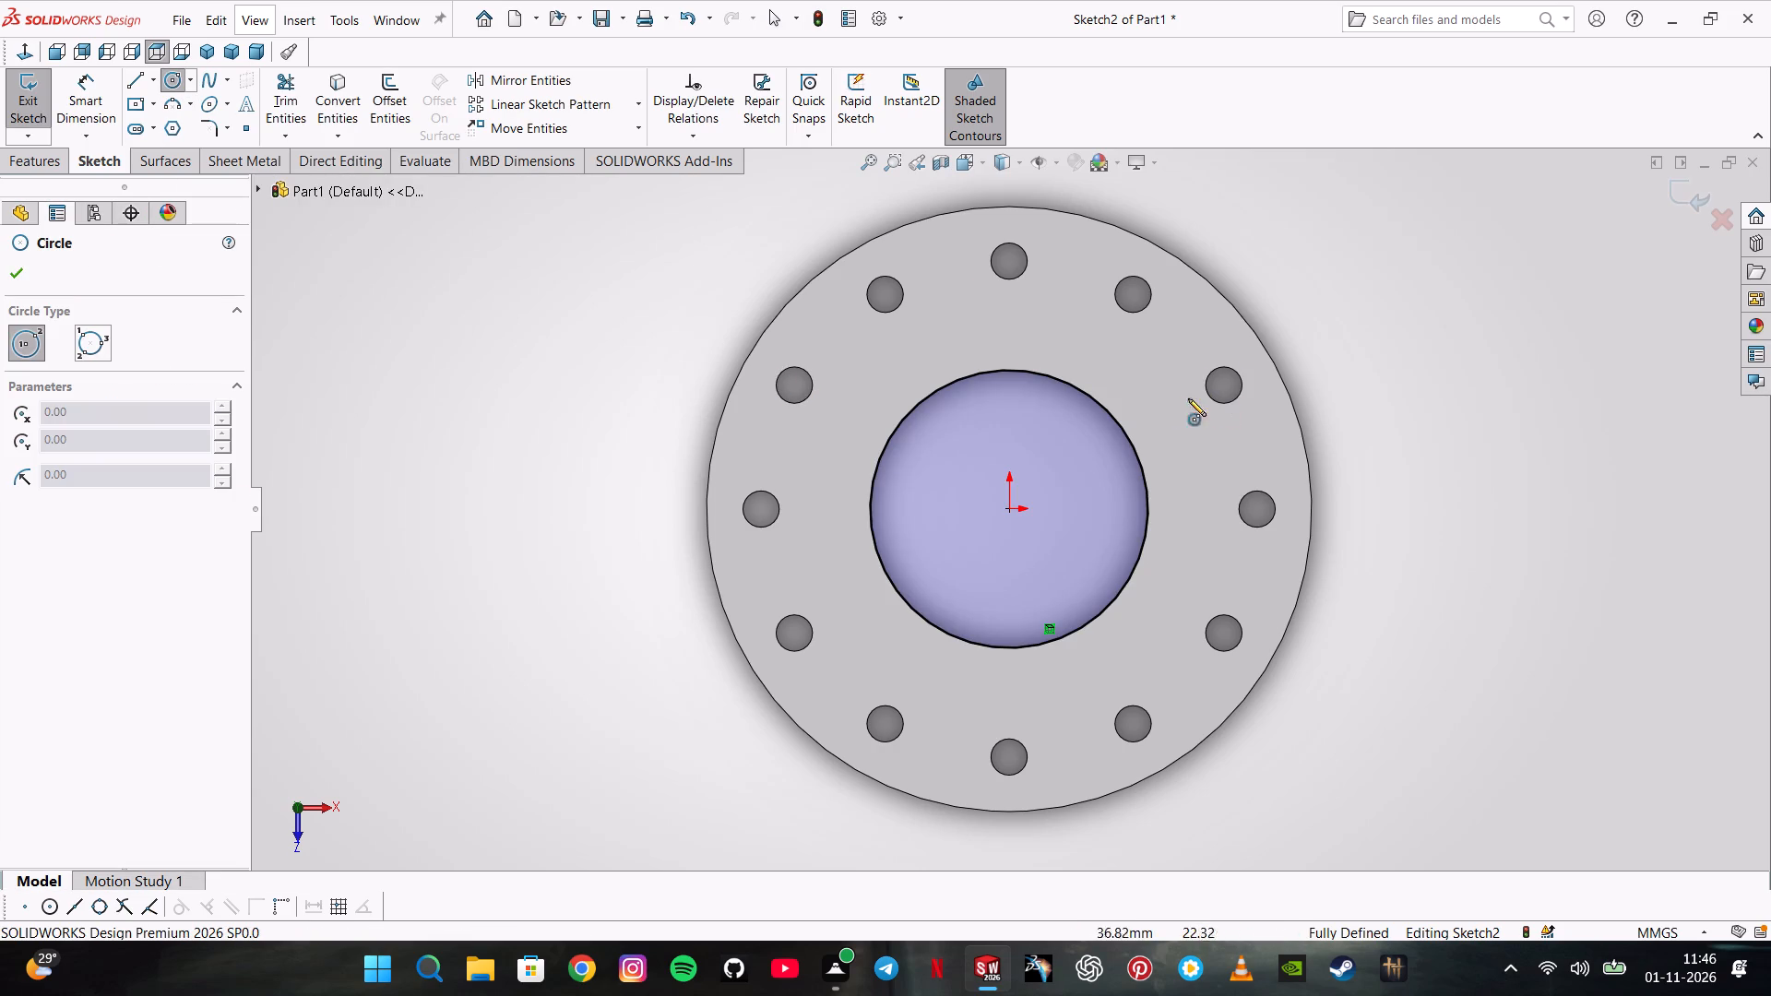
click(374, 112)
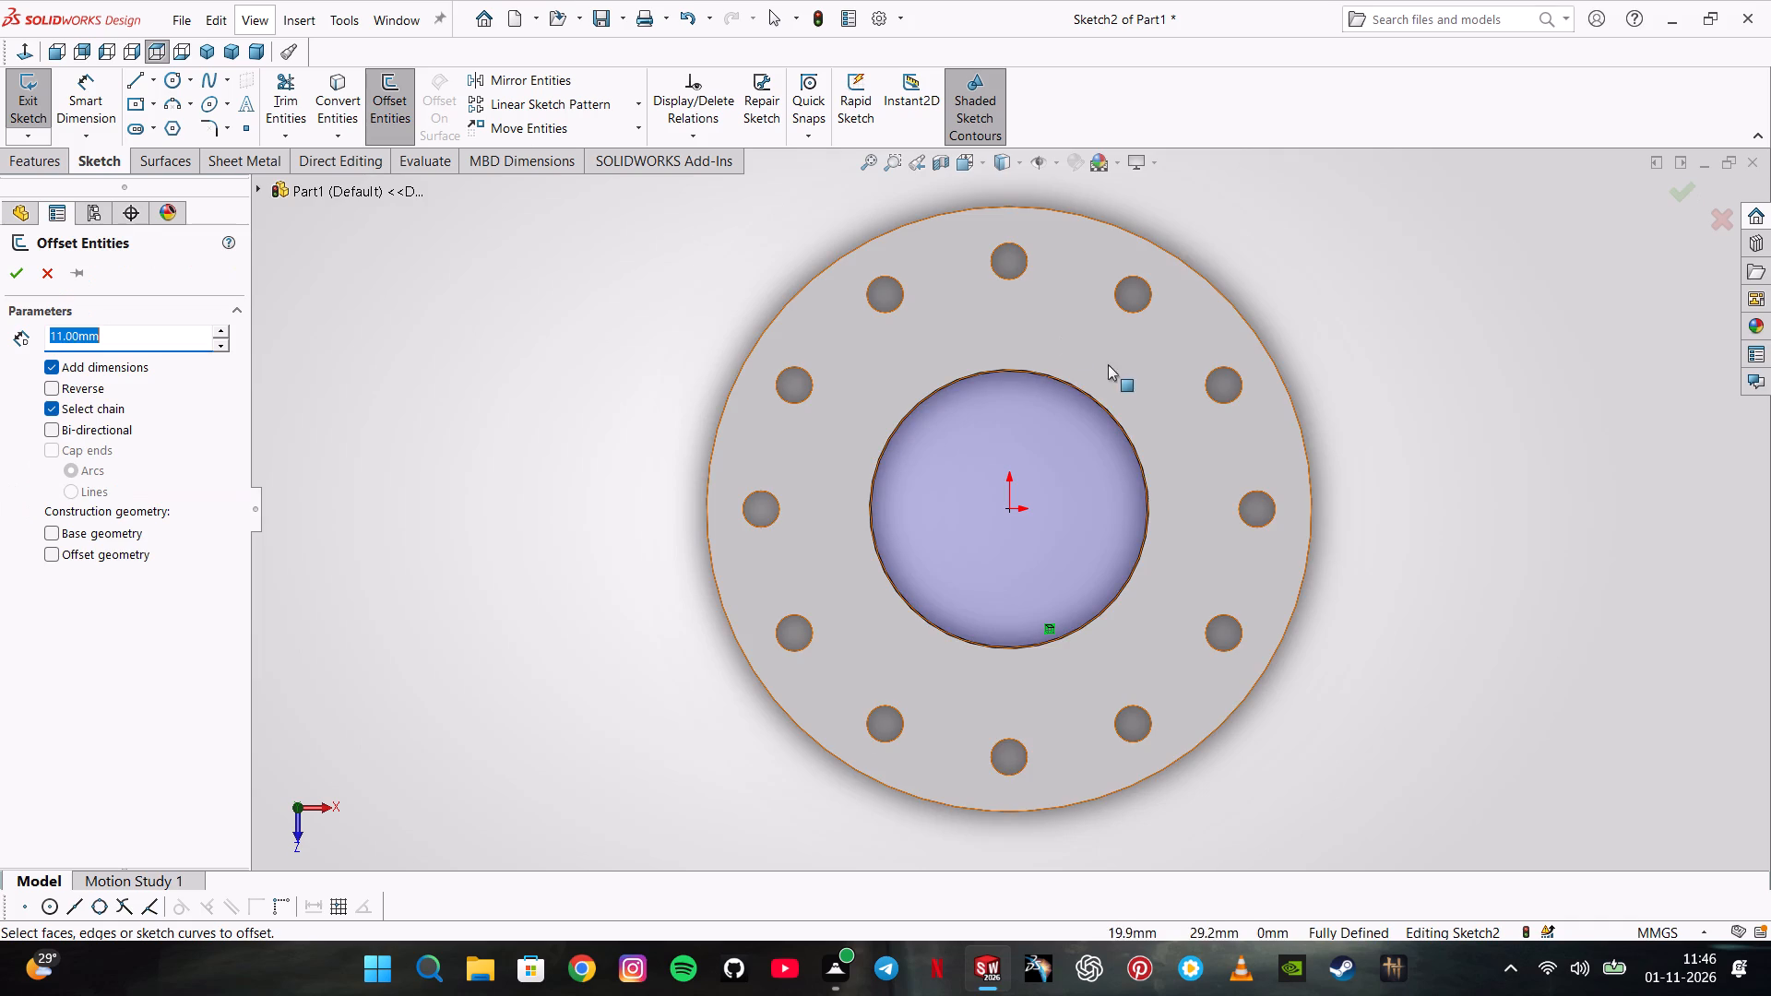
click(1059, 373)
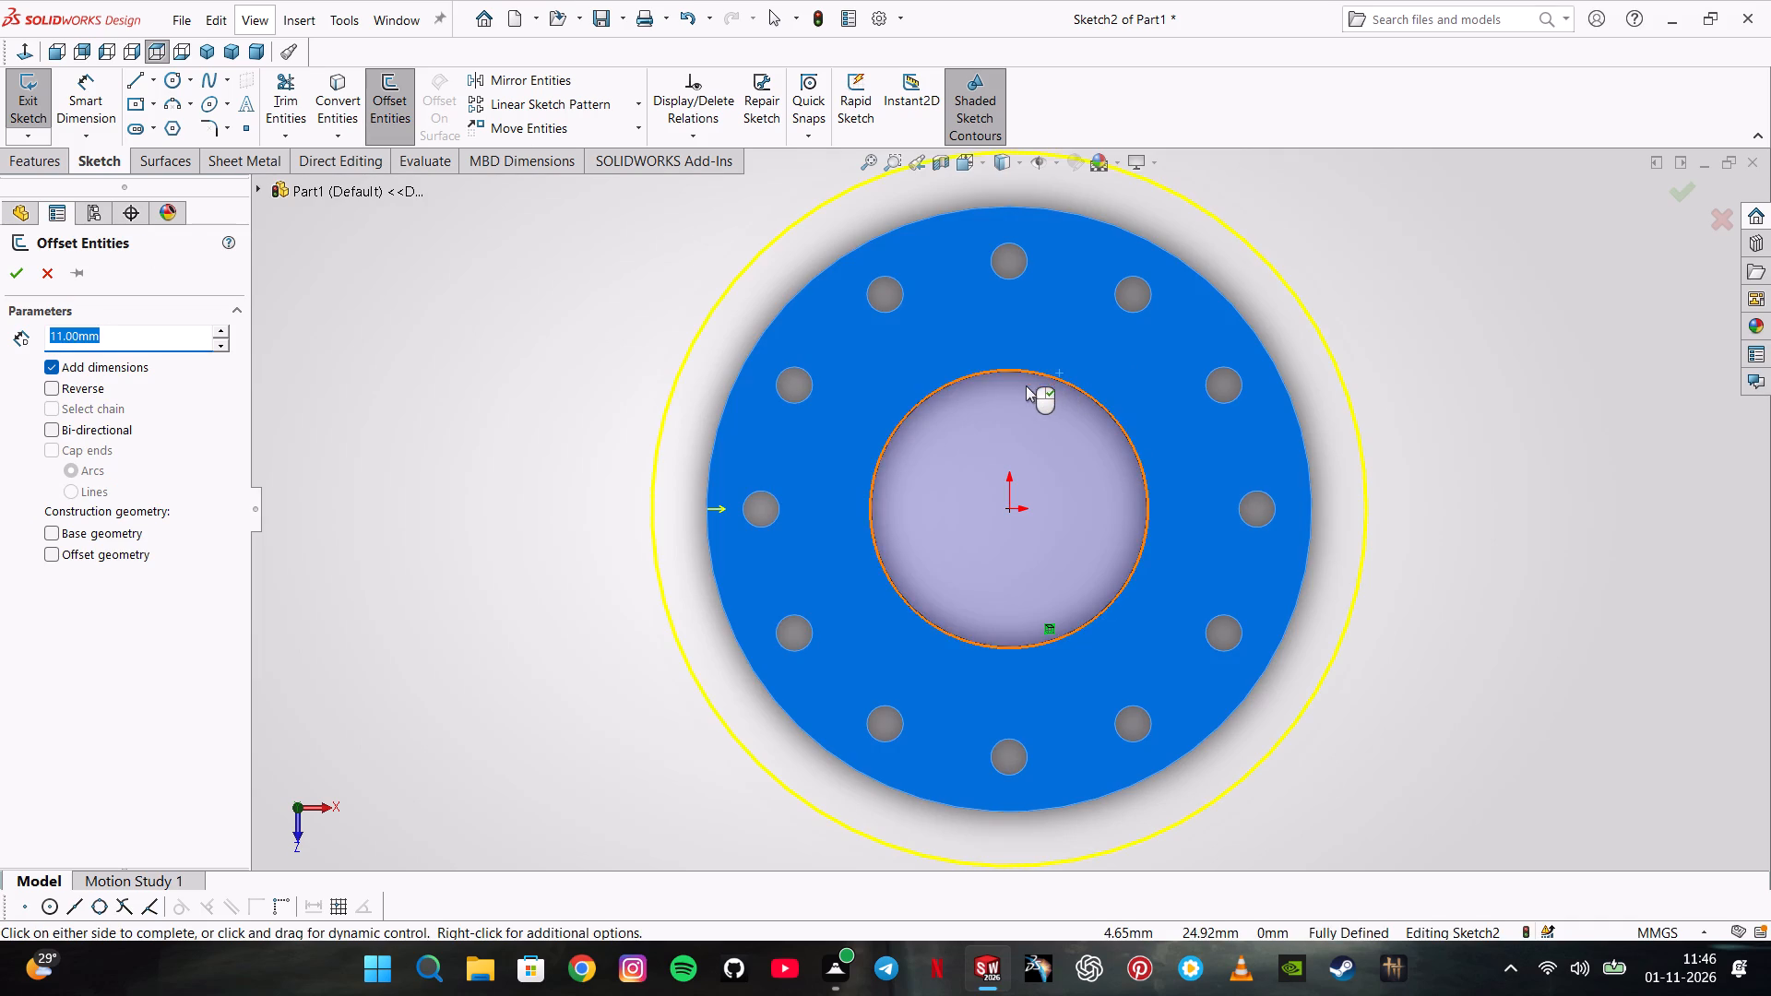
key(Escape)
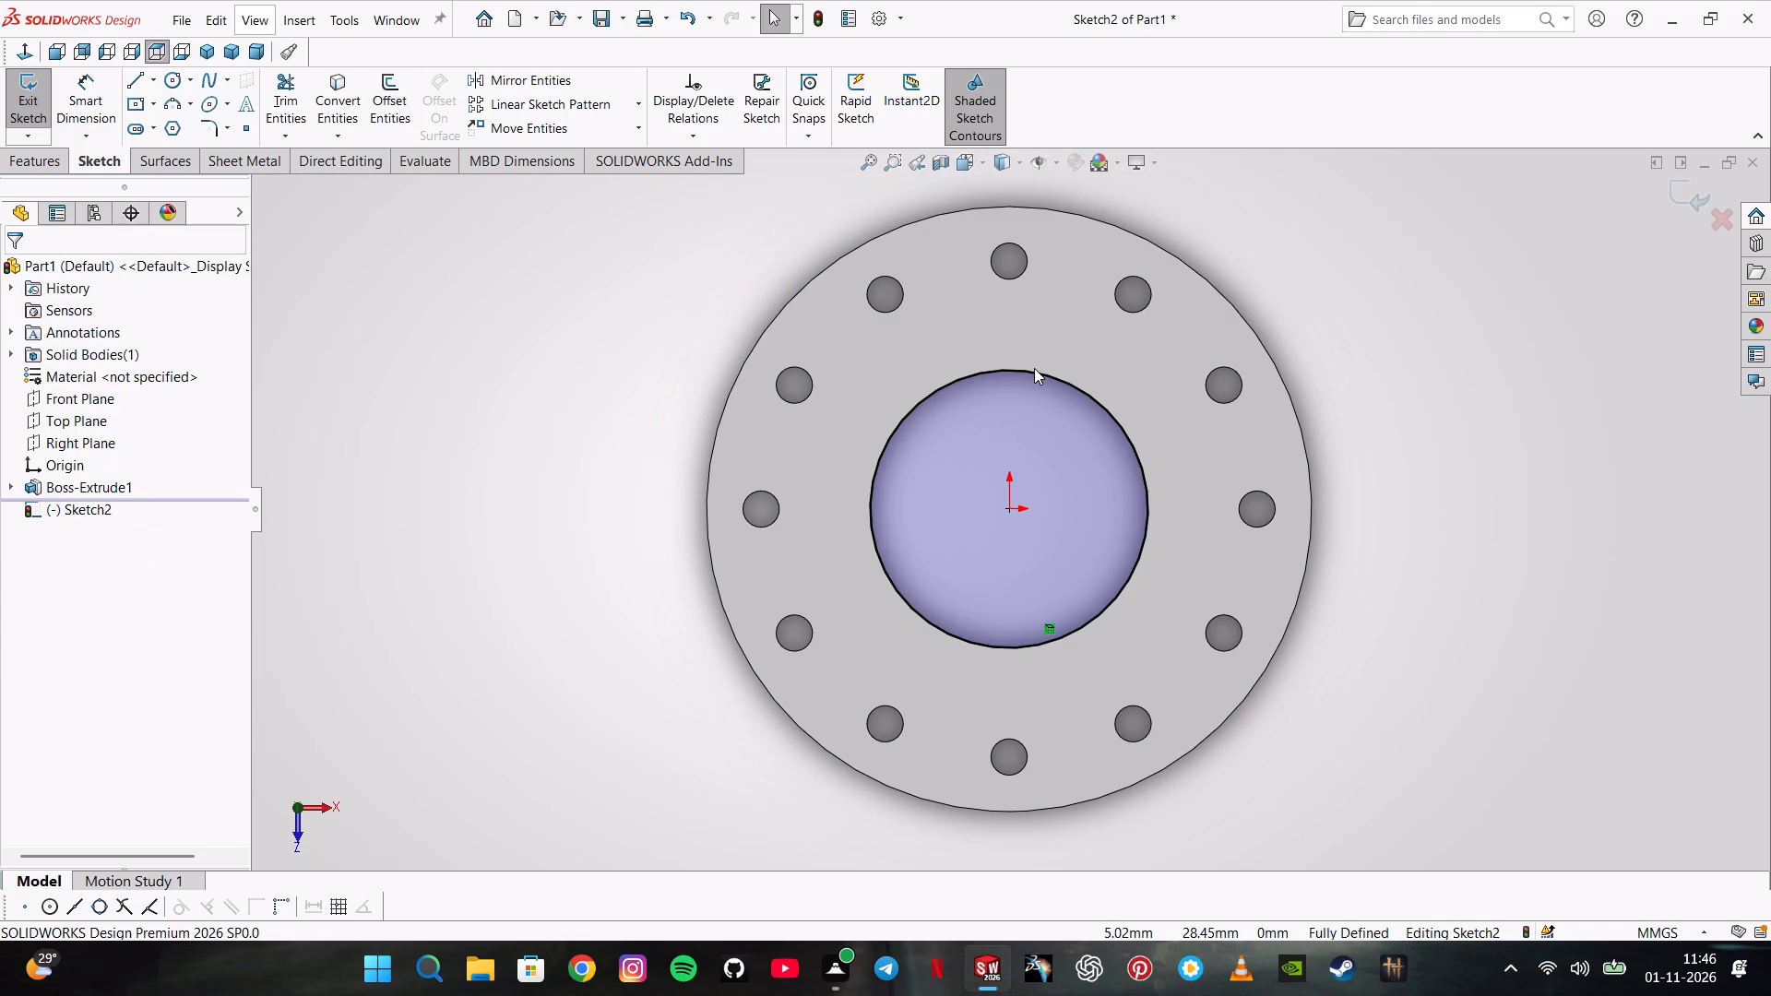
Offset the converted central circle outward by 11 mm with the dimension added.
click(392, 120)
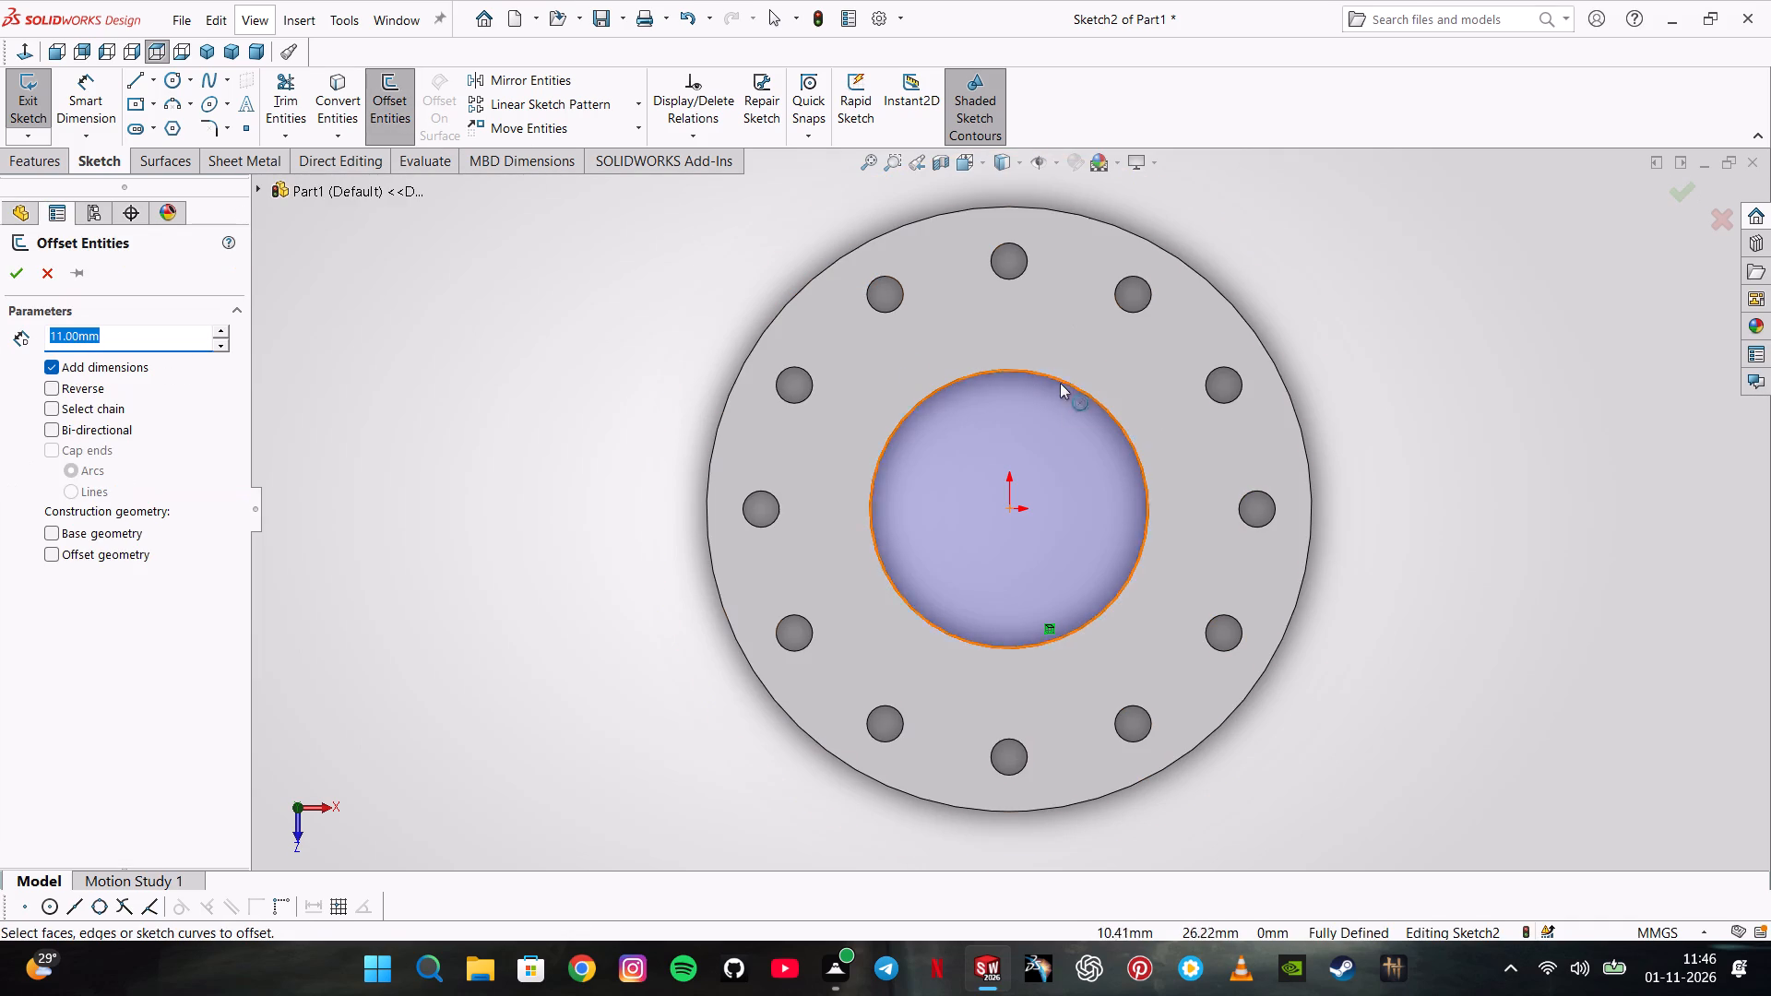
click(1059, 386)
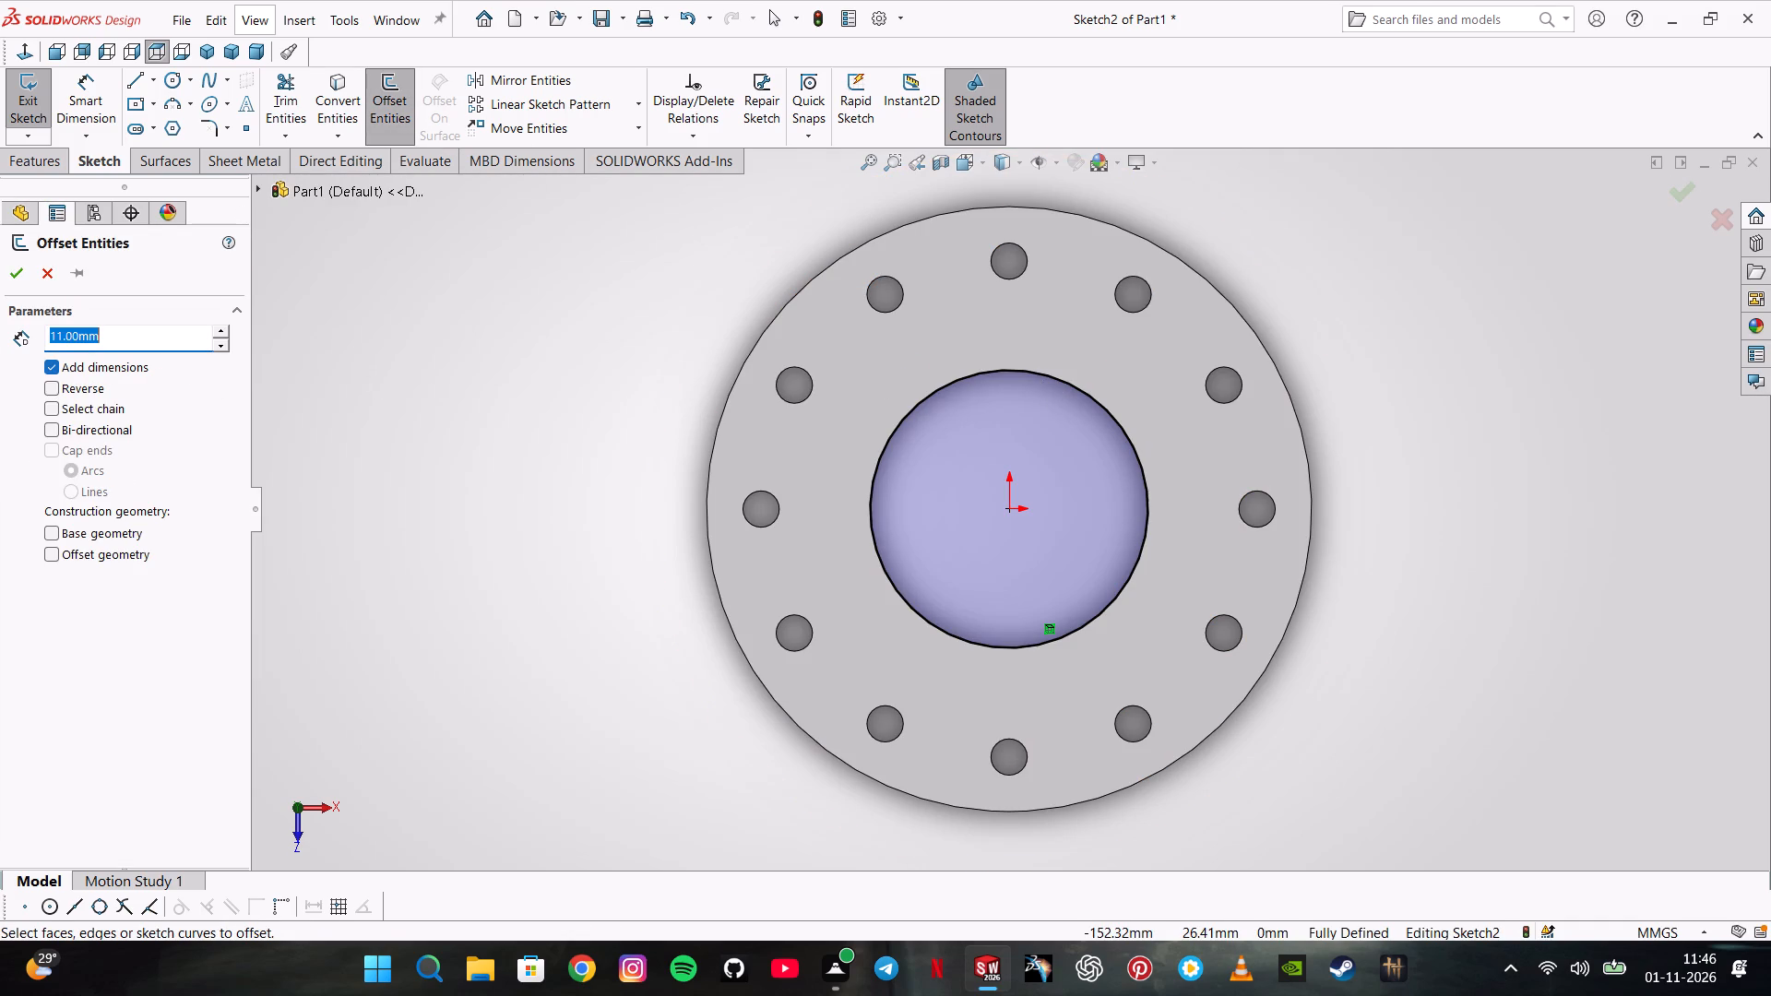
click(91, 391)
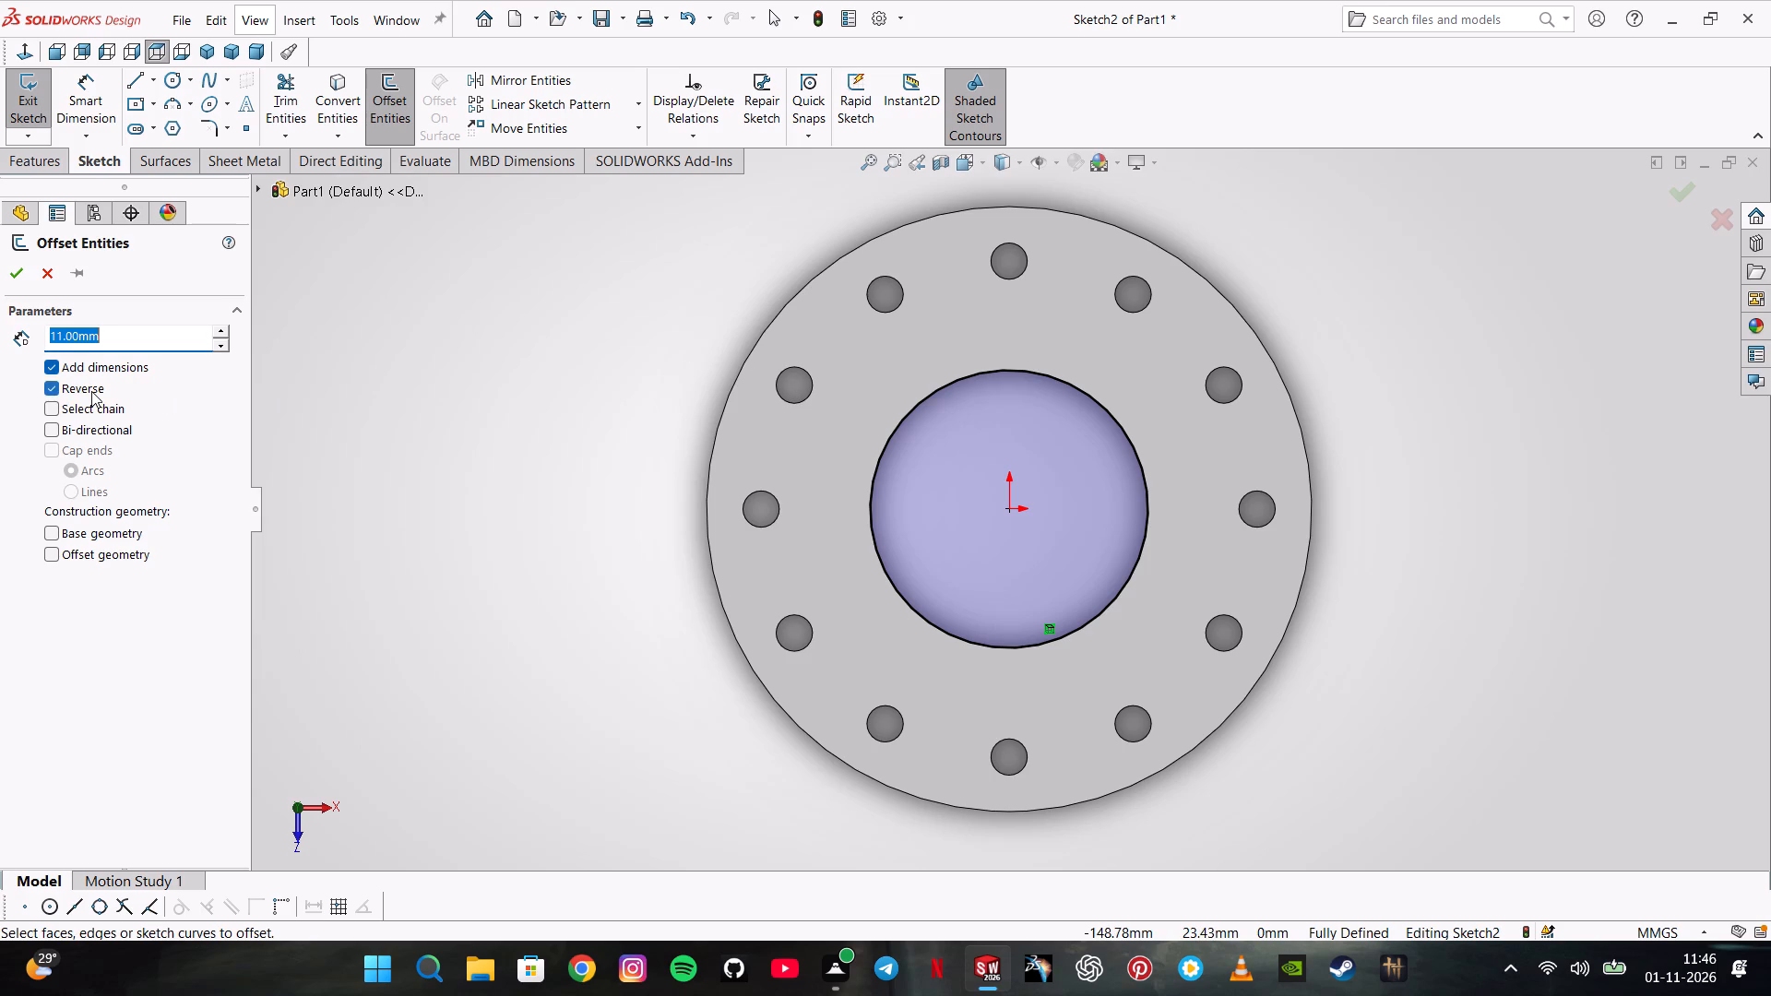
click(89, 390)
click(1005, 373)
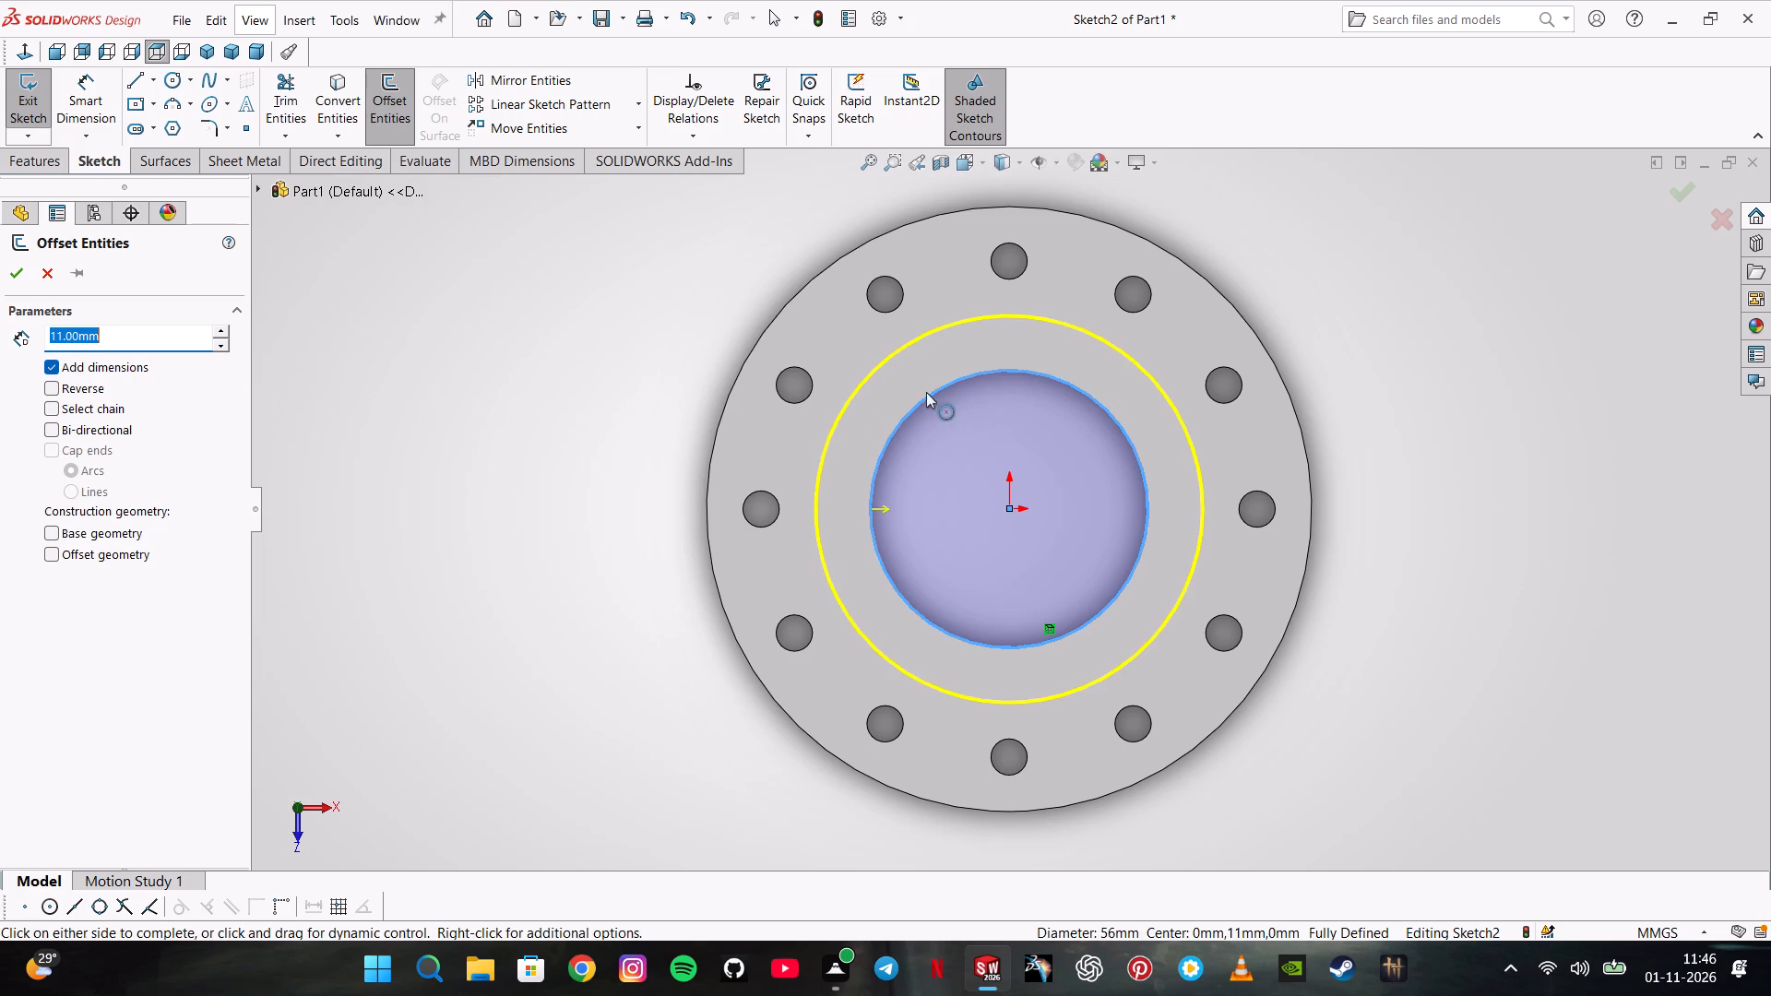
click(10, 257)
click(24, 286)
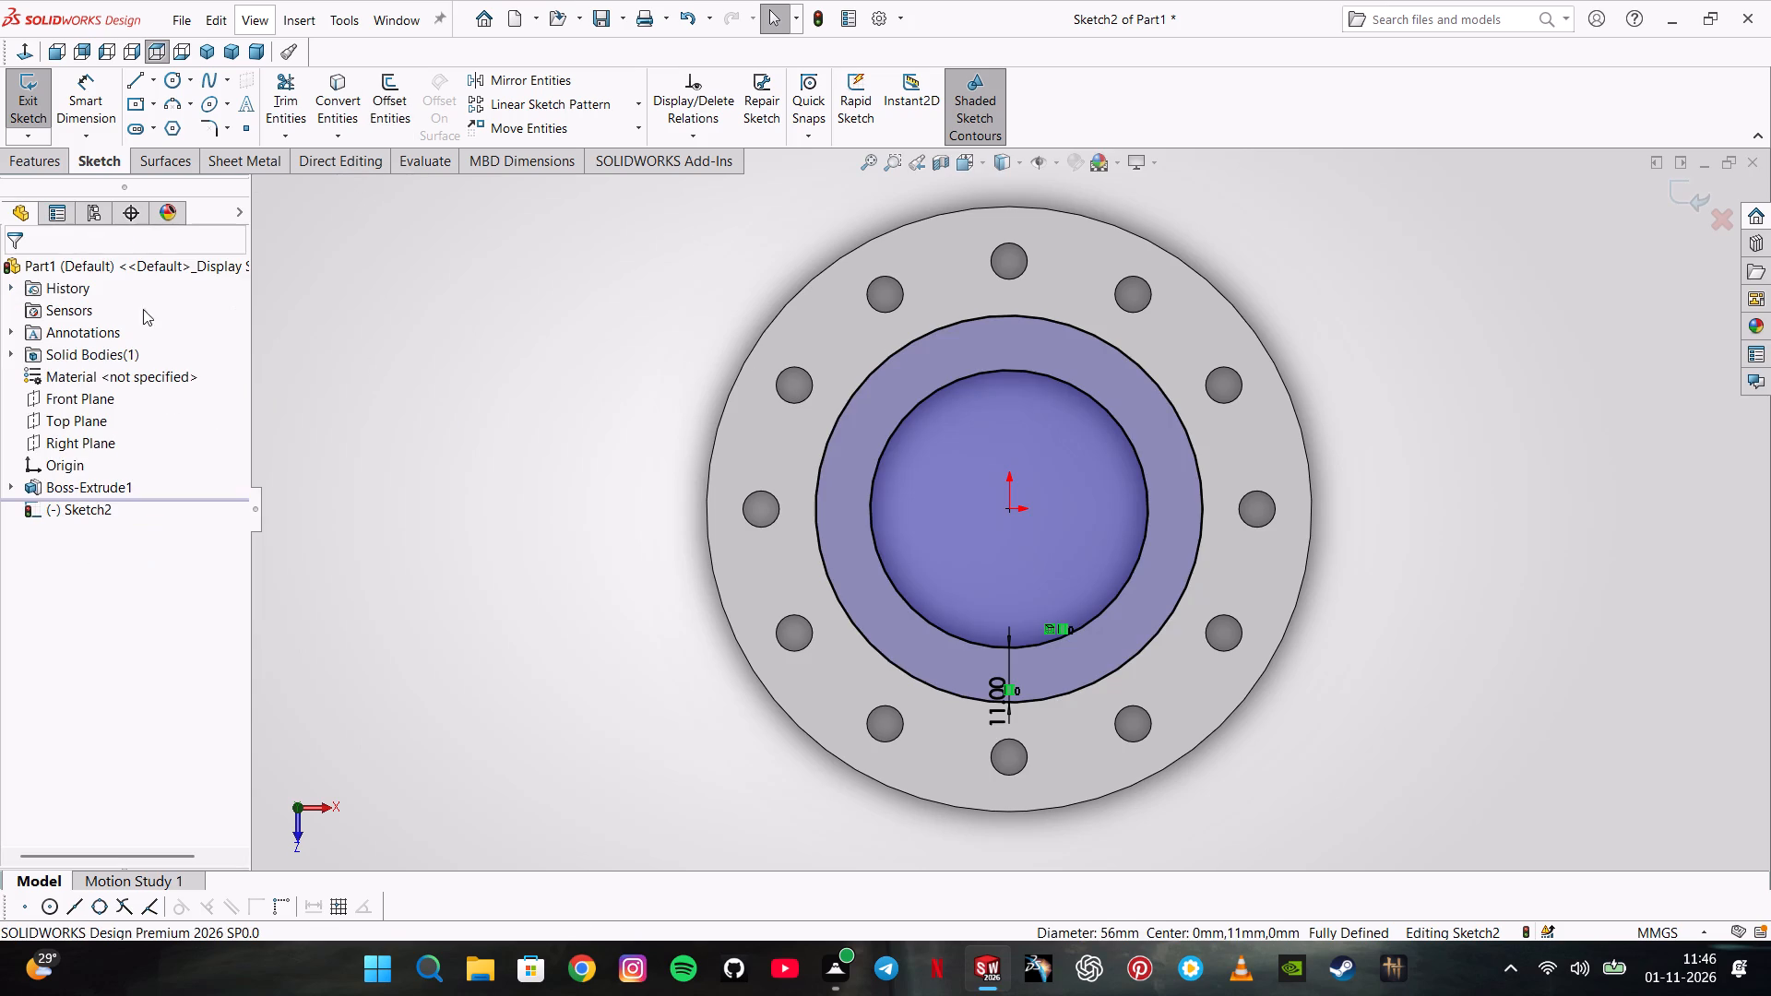
Exit the sketch containing the two concentric circles on the flange's upper face.
middle_drag(643, 657, 639, 323)
scroll(689, 395, up, 3)
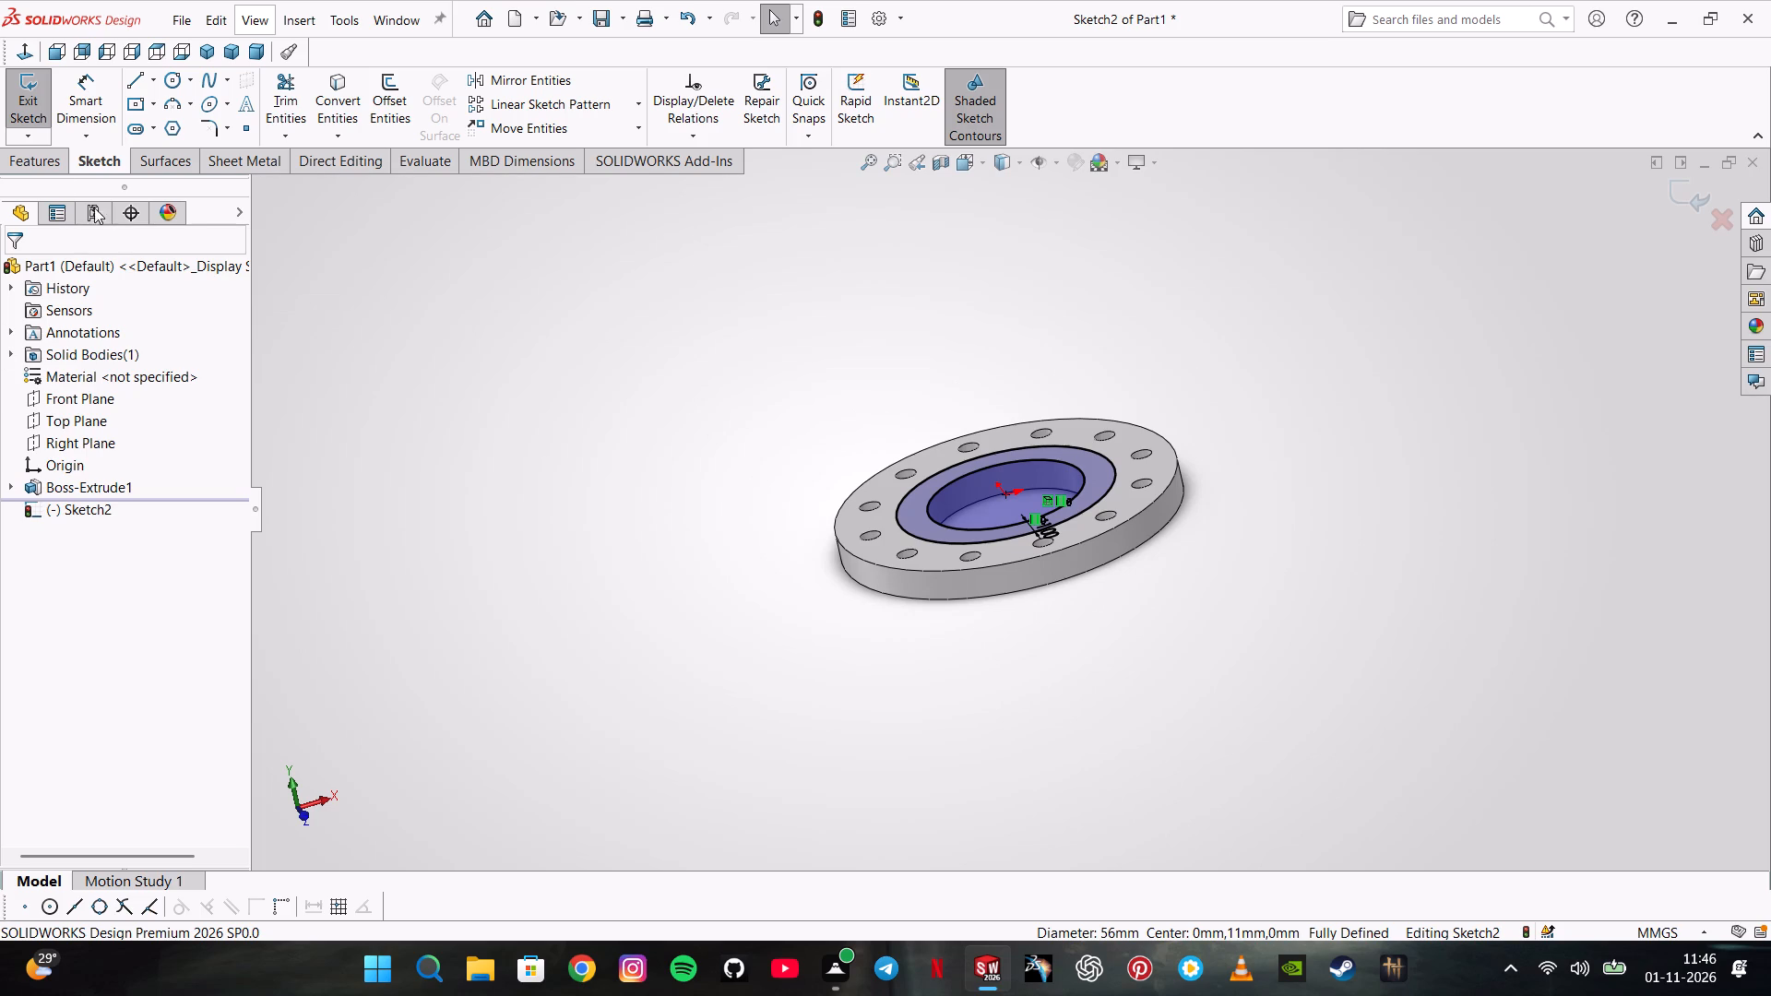
click(34, 109)
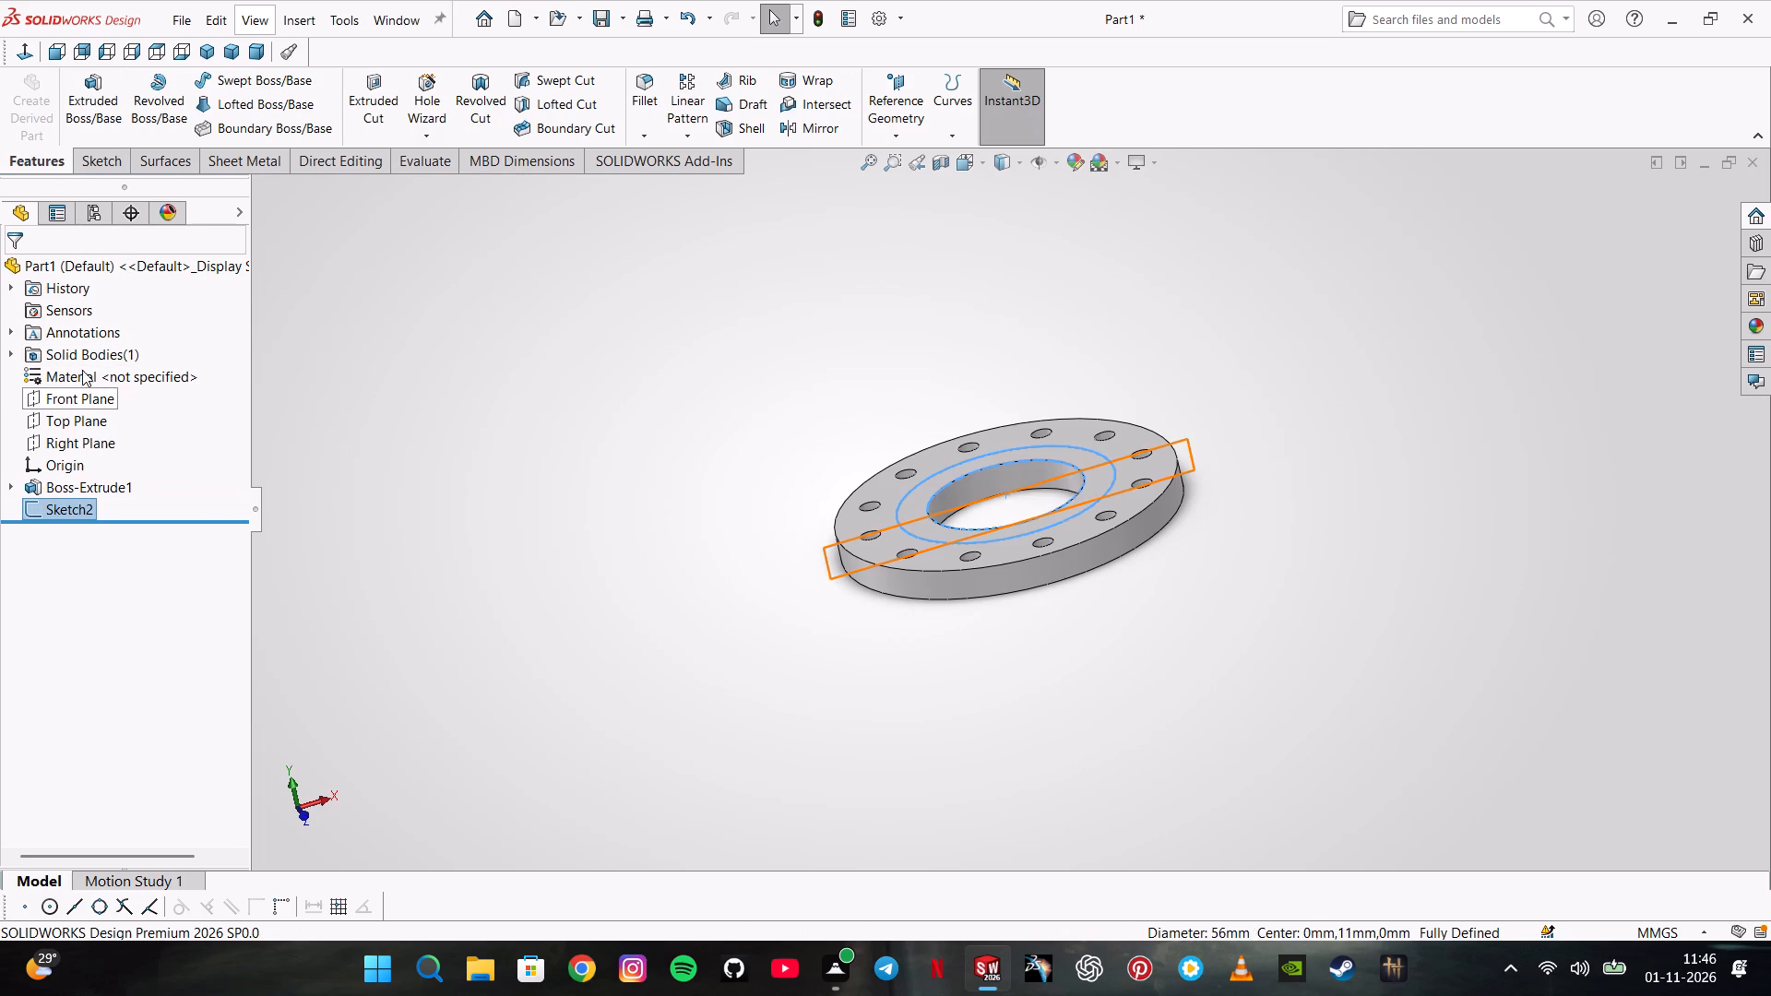
click(21, 42)
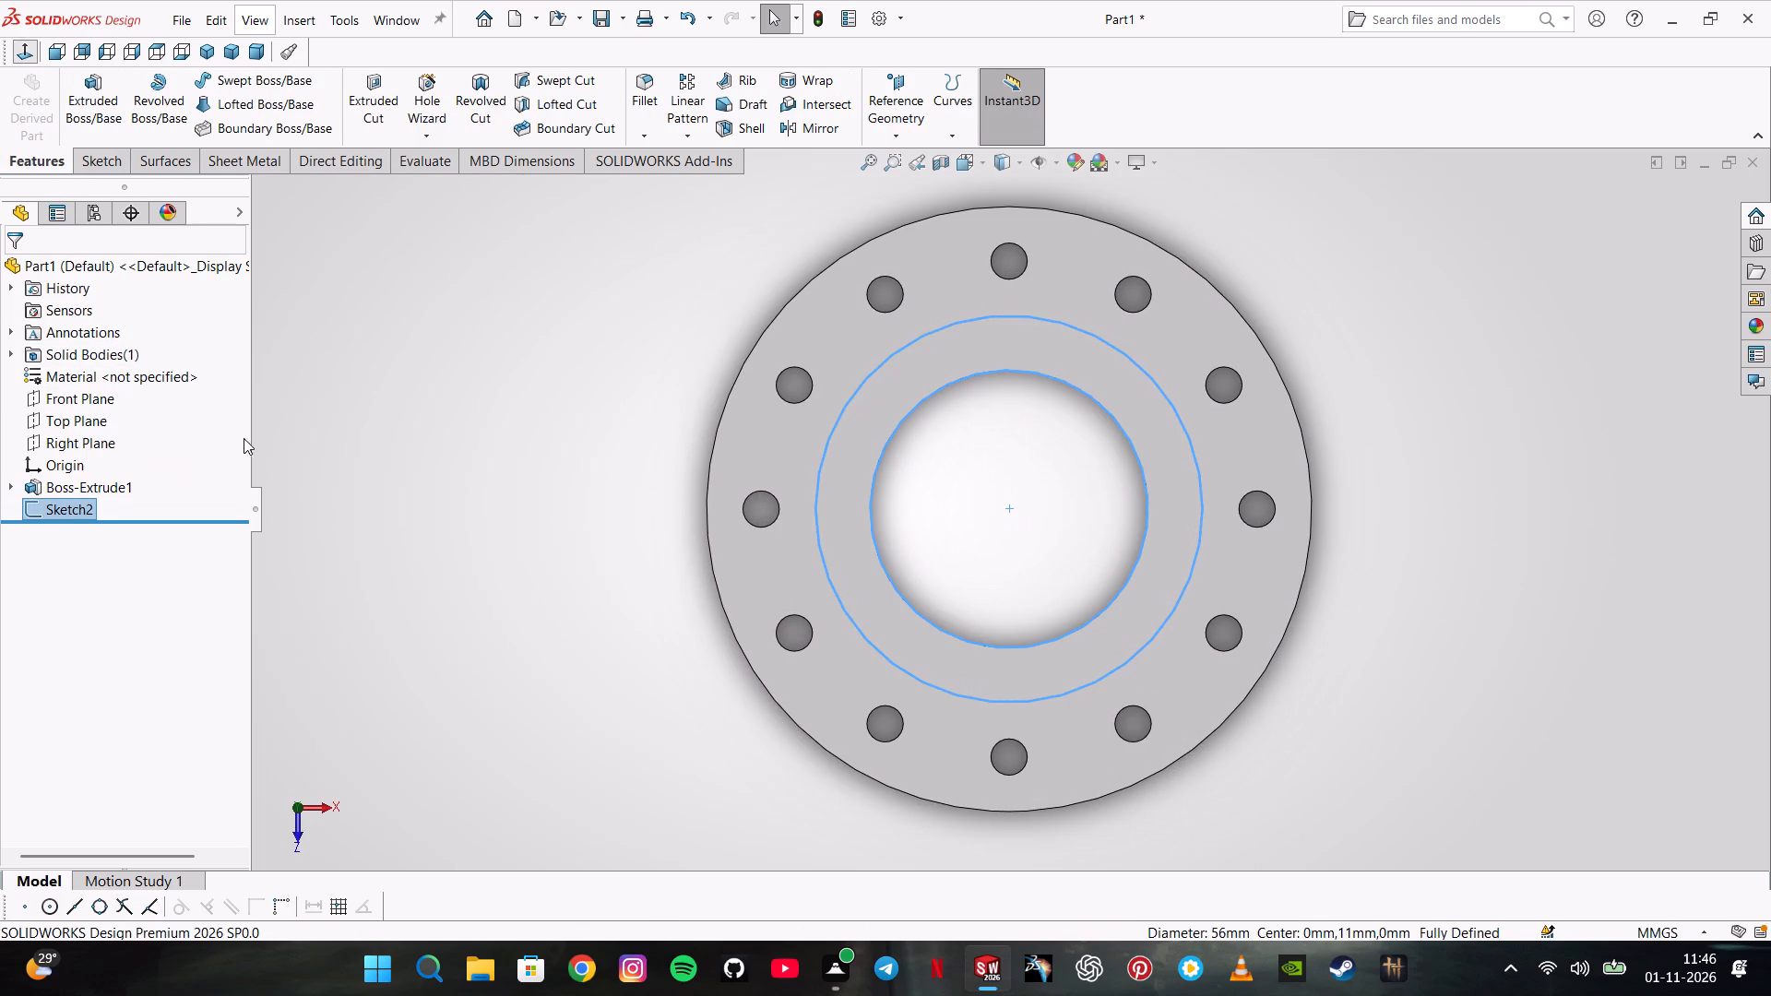
Start a sketch on the Front Plane and stretch the plane's displayed boundary upward, well above the flange.
click(102, 398)
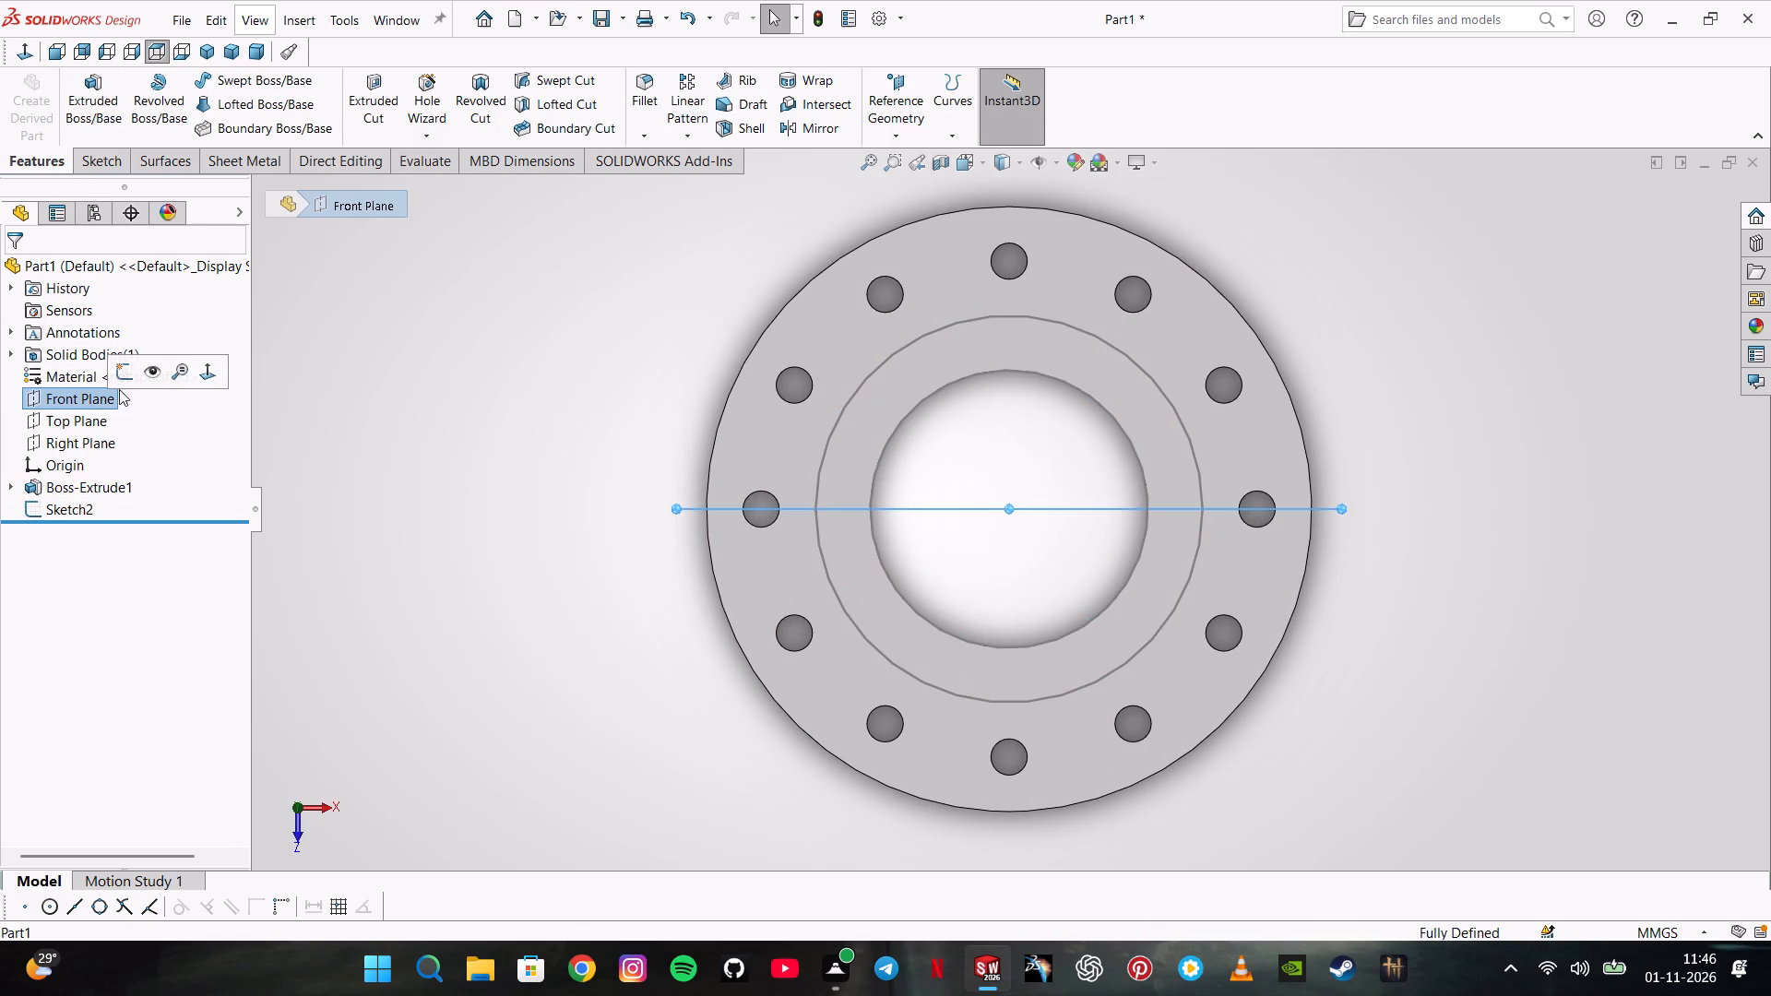
click(116, 366)
scroll(703, 453, up, 4)
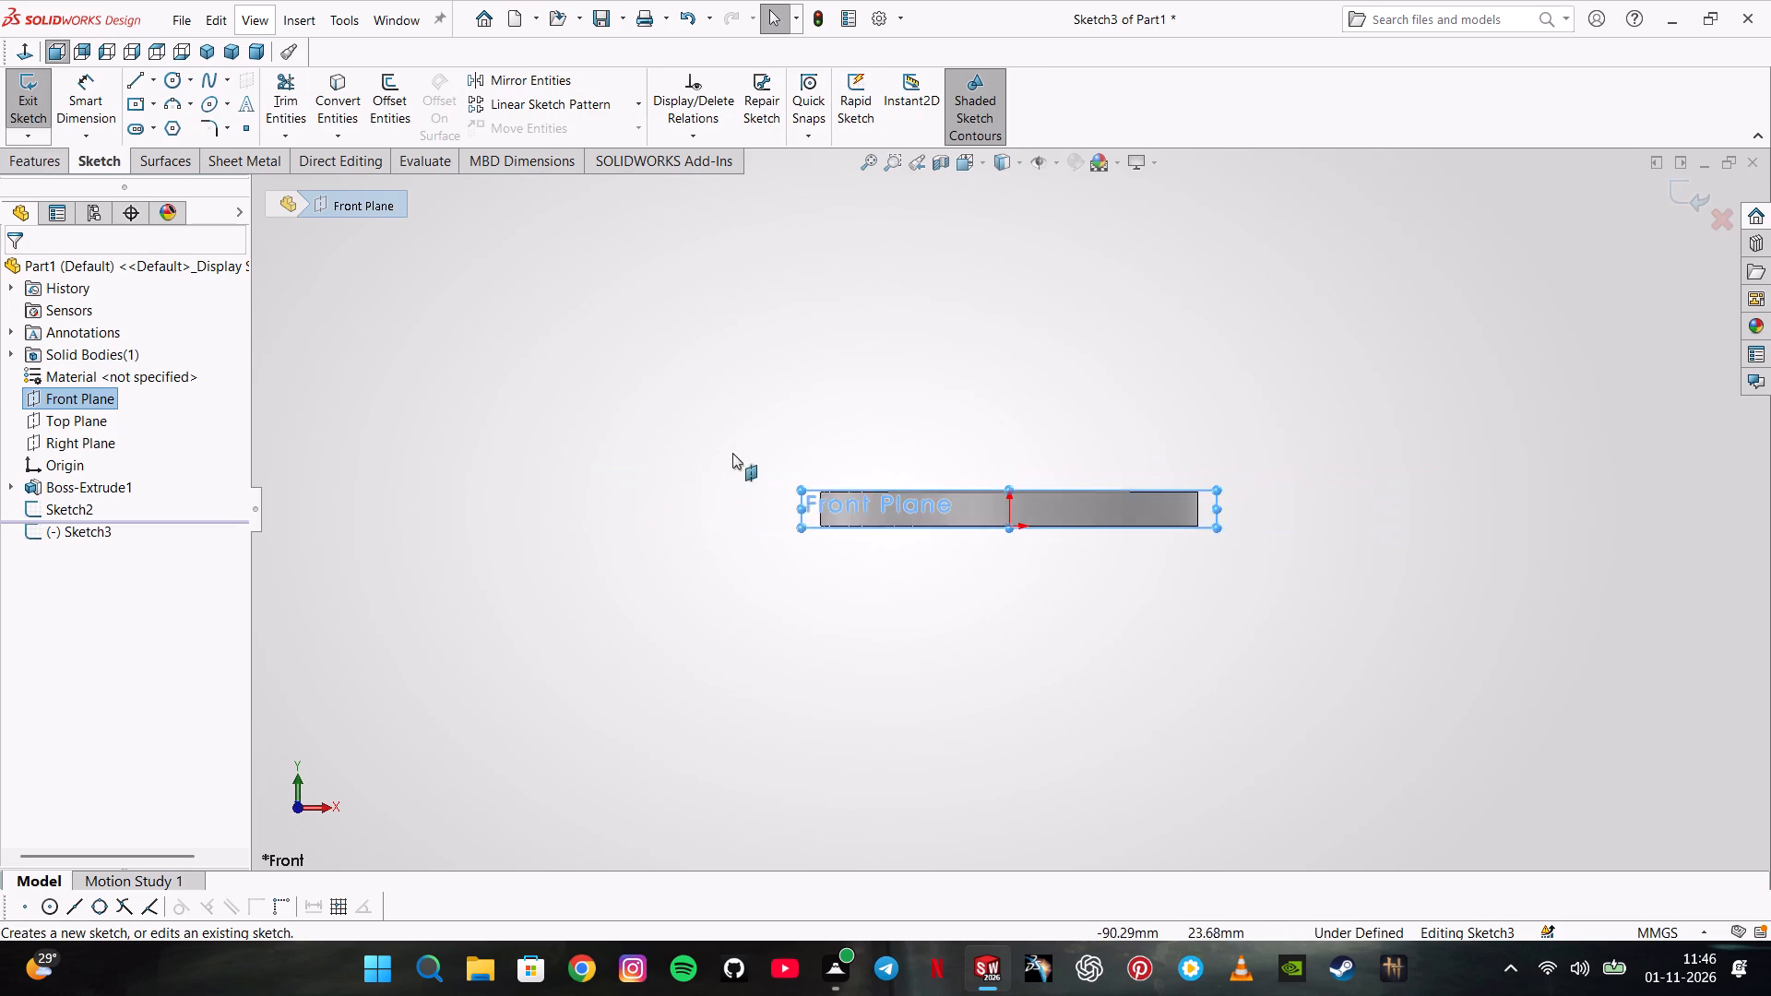
scroll(814, 482, down, 1)
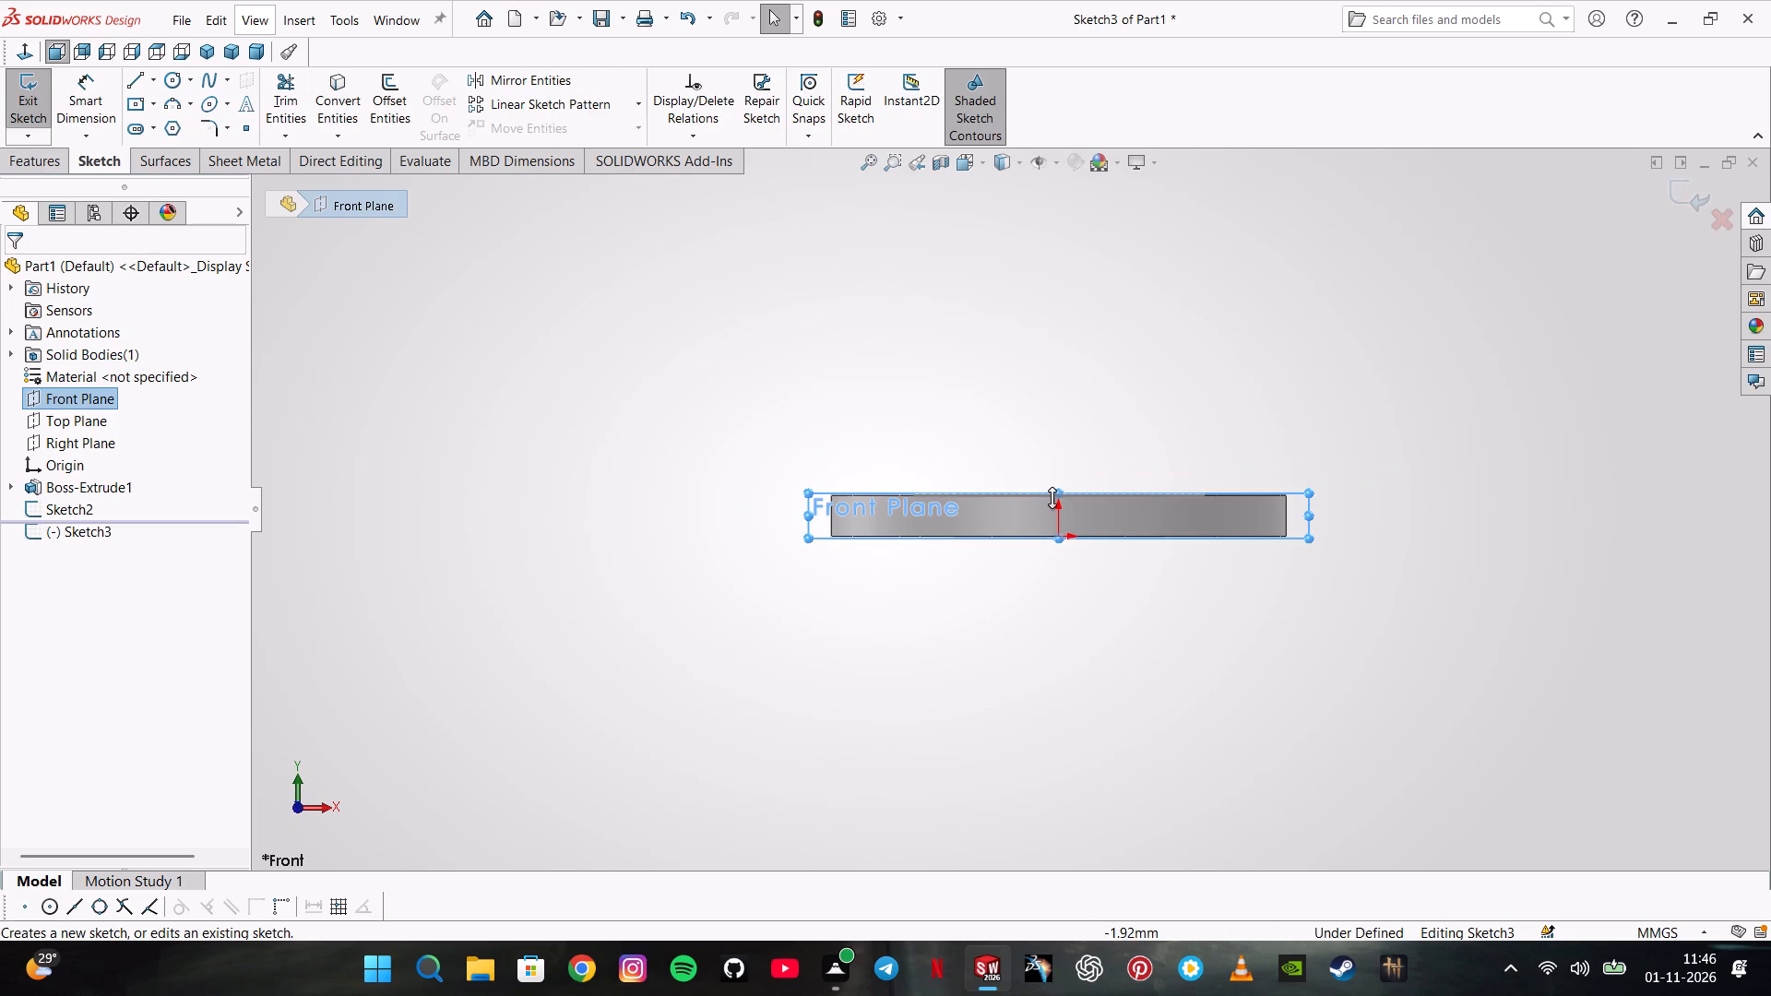
drag(1052, 497, 1057, 167)
scroll(992, 274, up, 4)
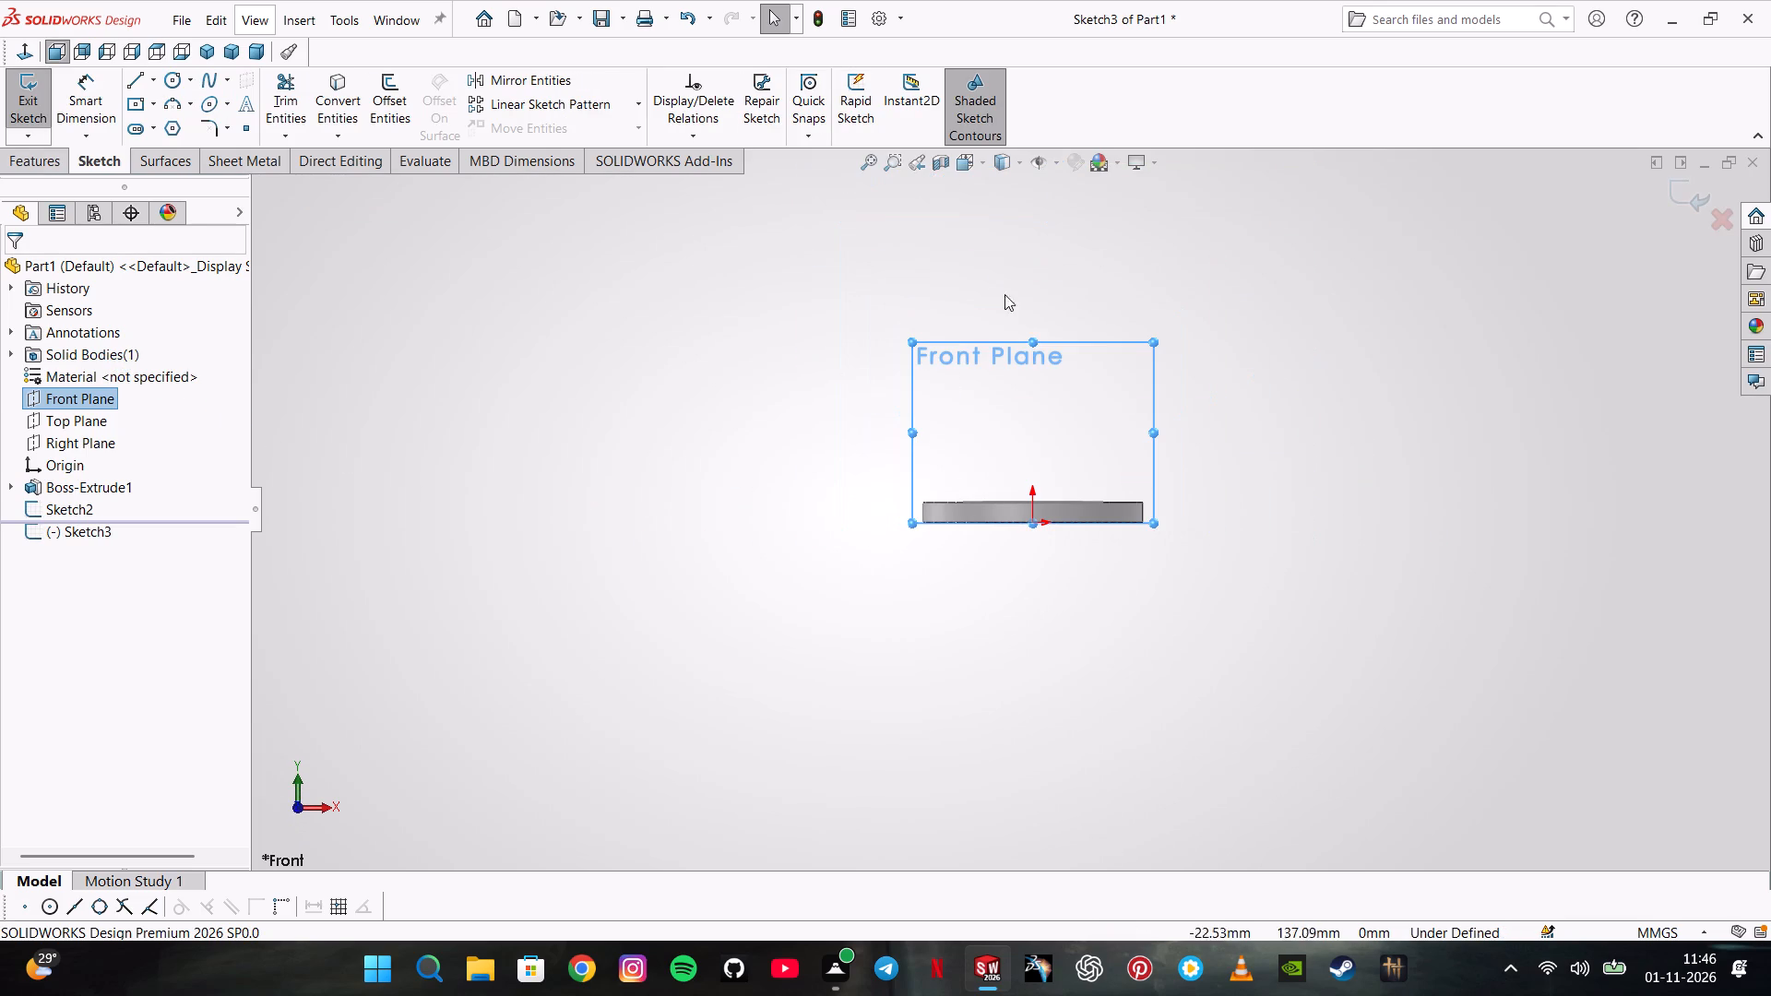
drag(1028, 339, 1025, 308)
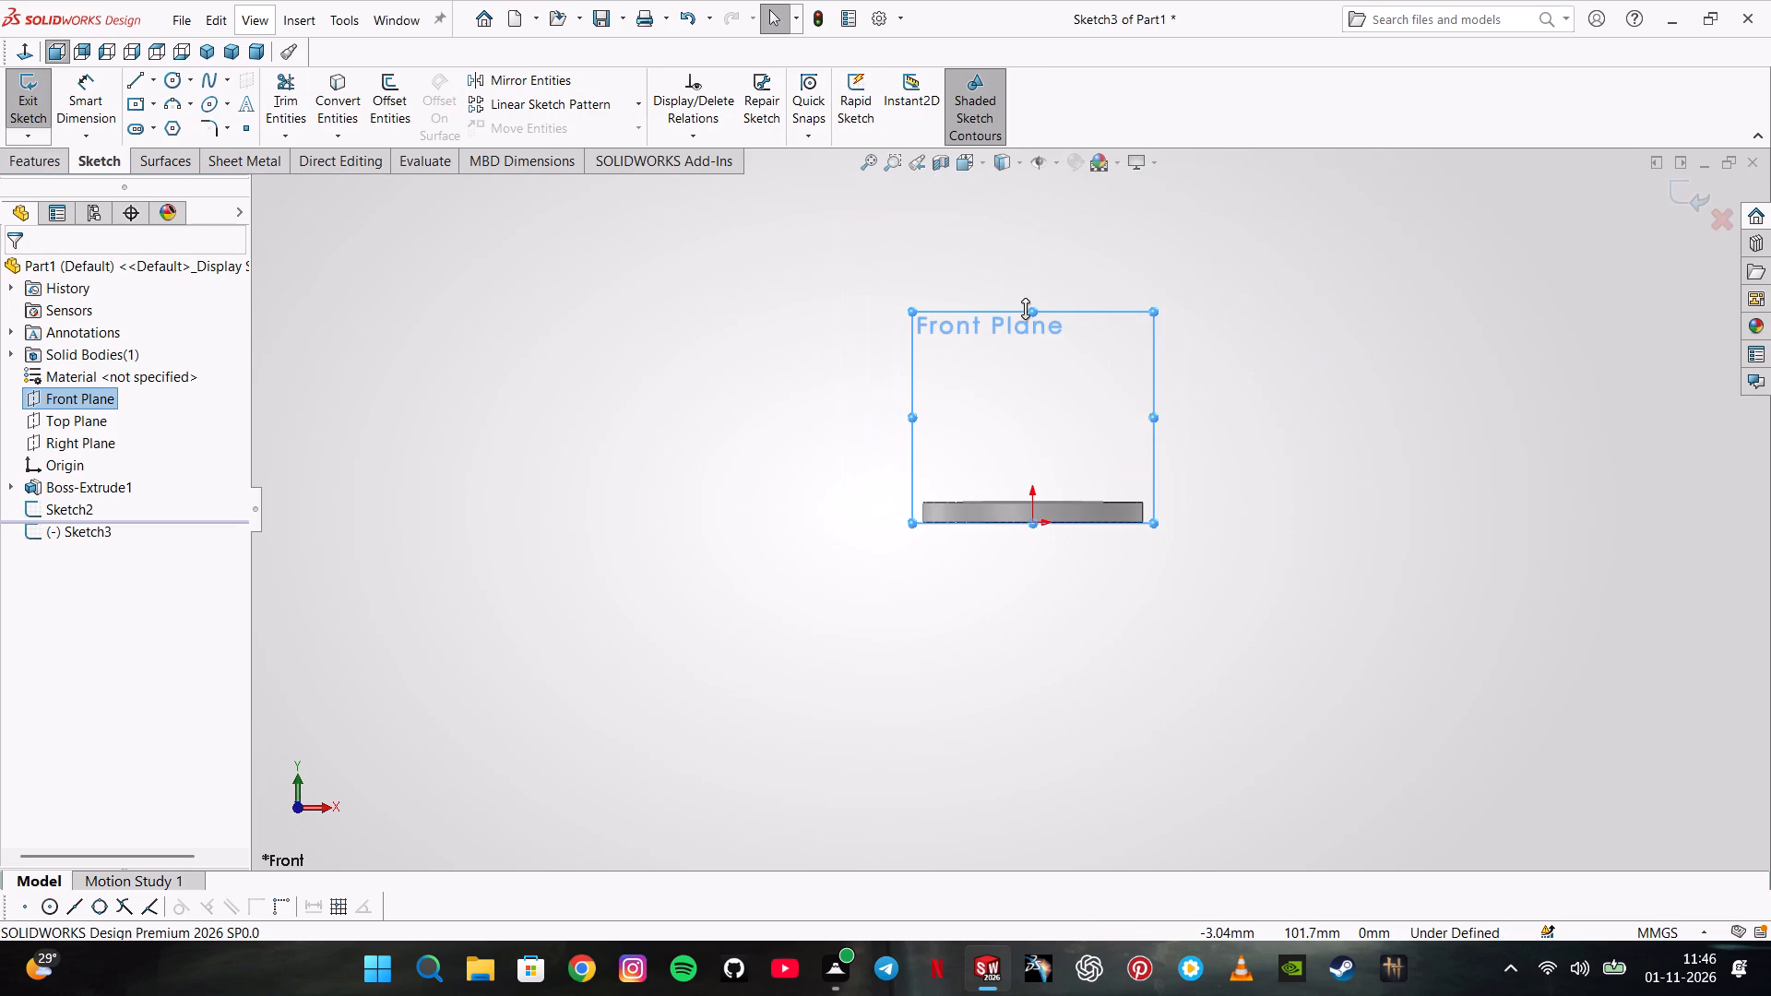
drag(1025, 308, 1019, 305)
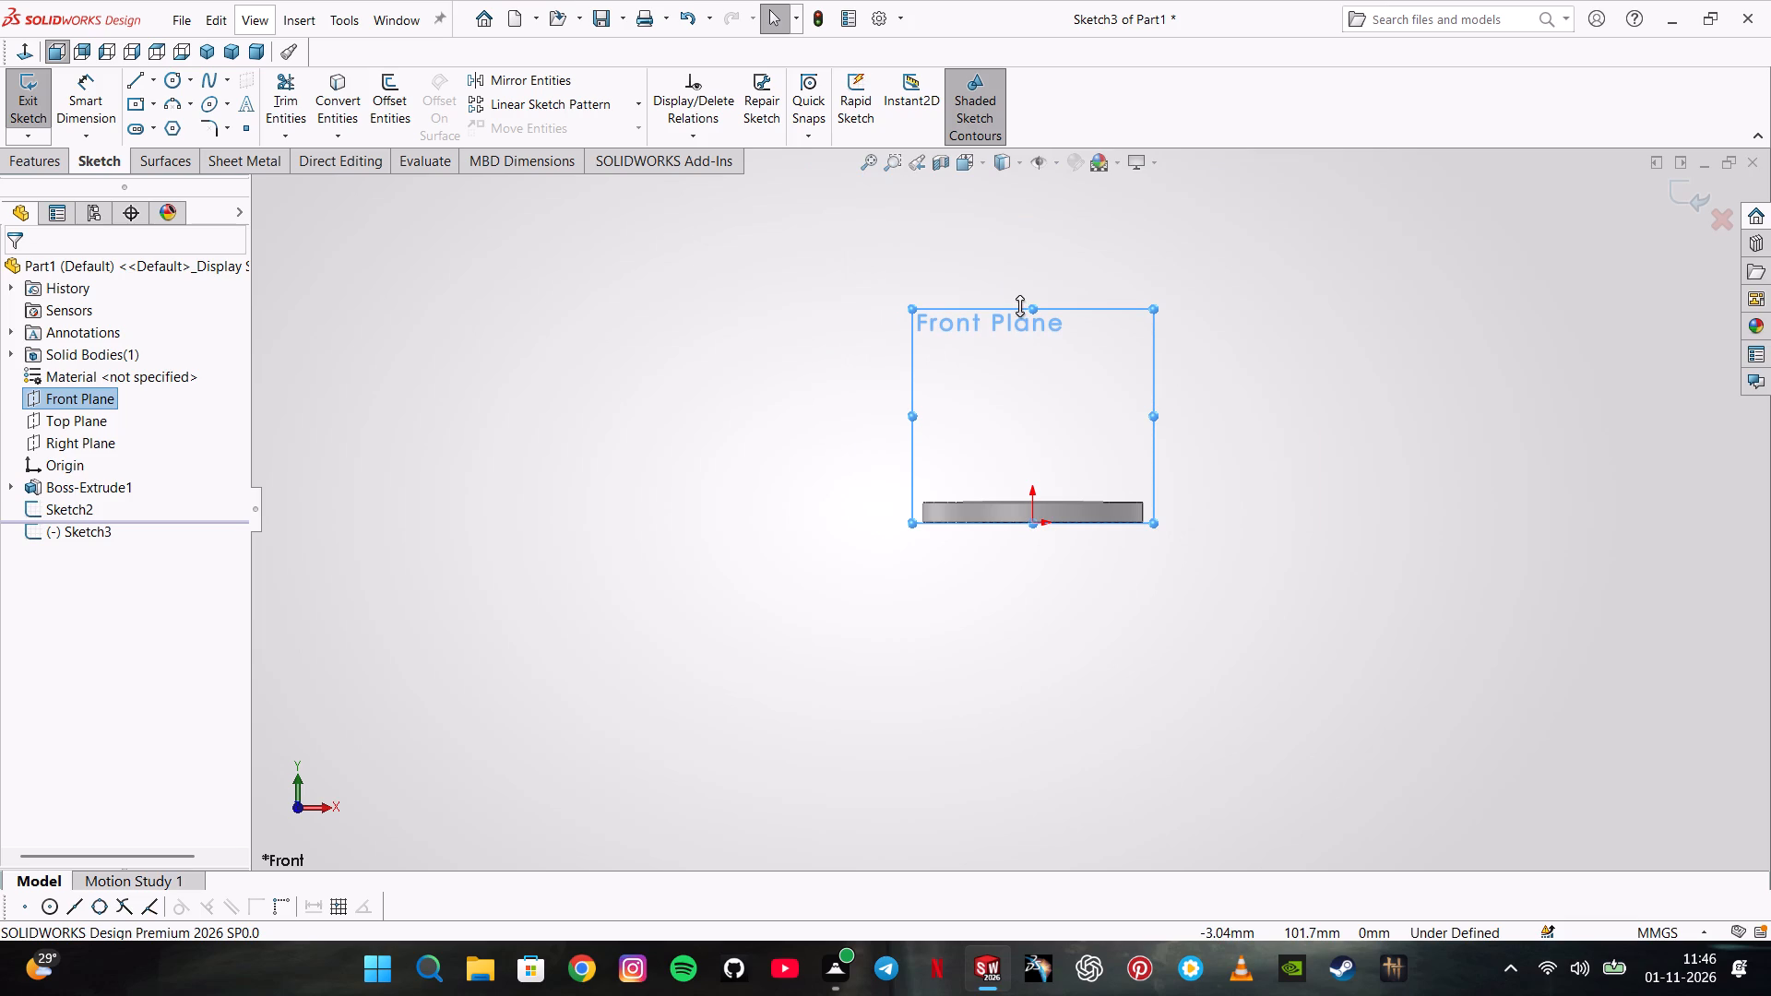
drag(1019, 305, 1017, 299)
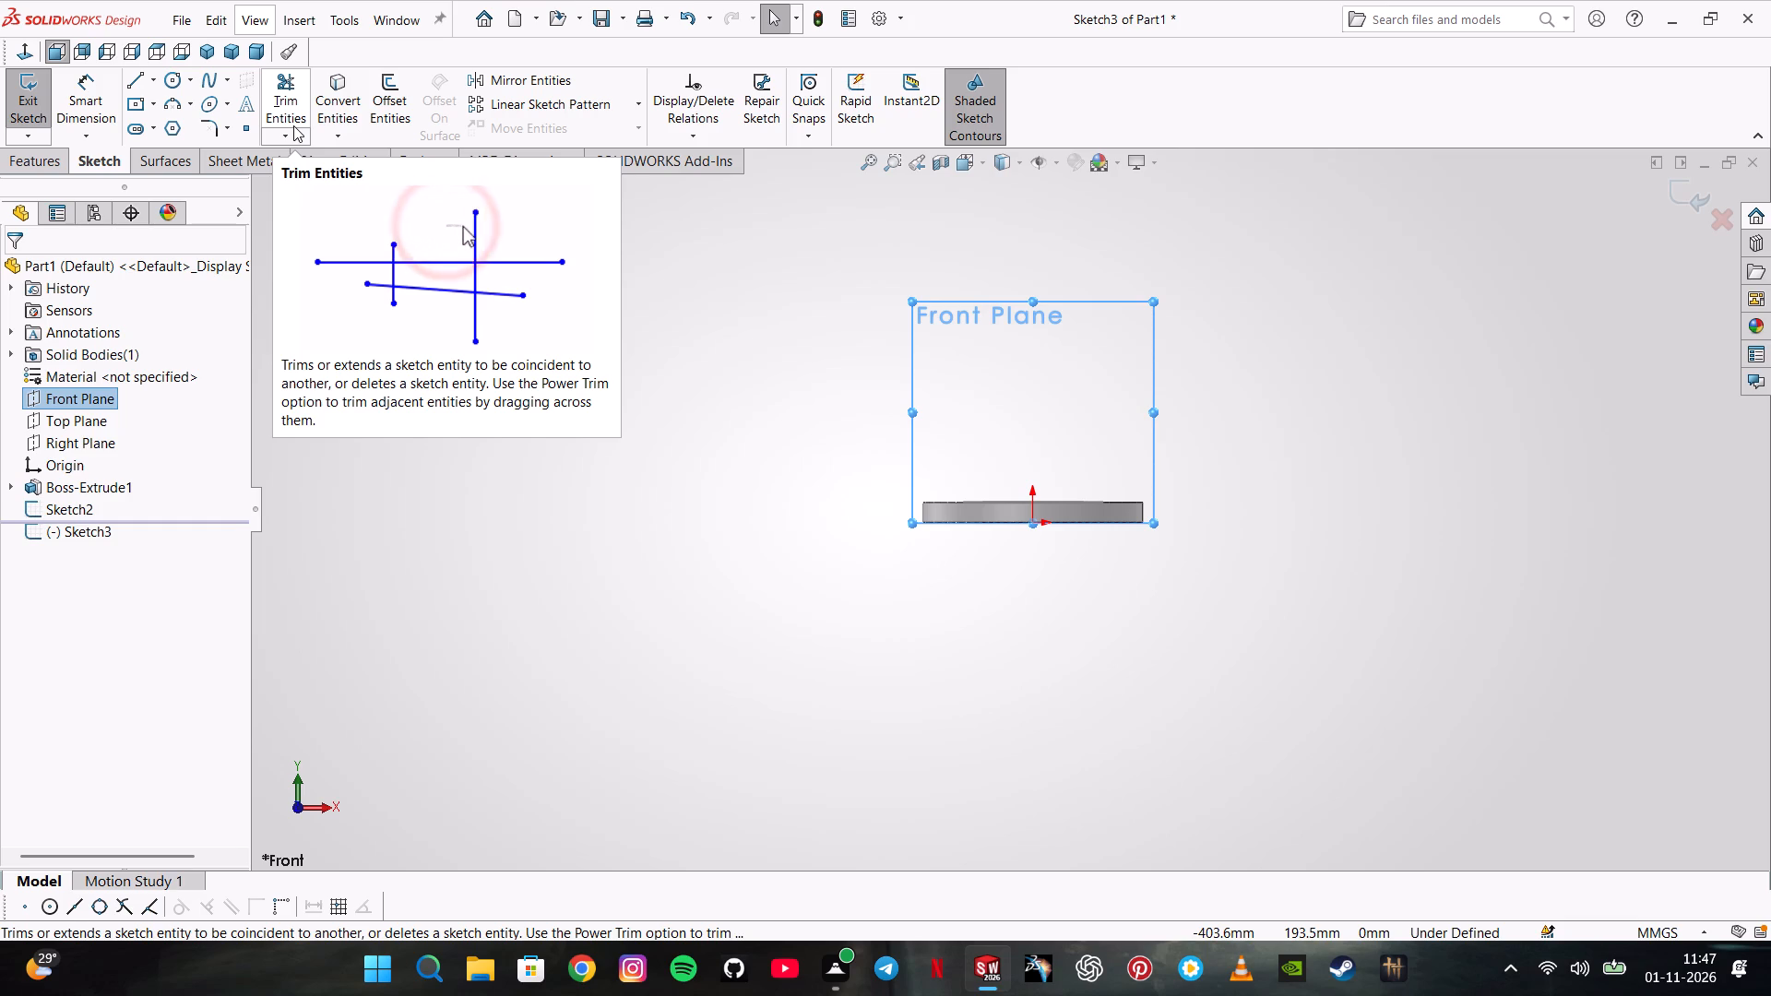
Sketch a three-point arc in the Front Plane sketch, starting on the flange's upper edge and ending above and farther outward from the bore.
click(179, 101)
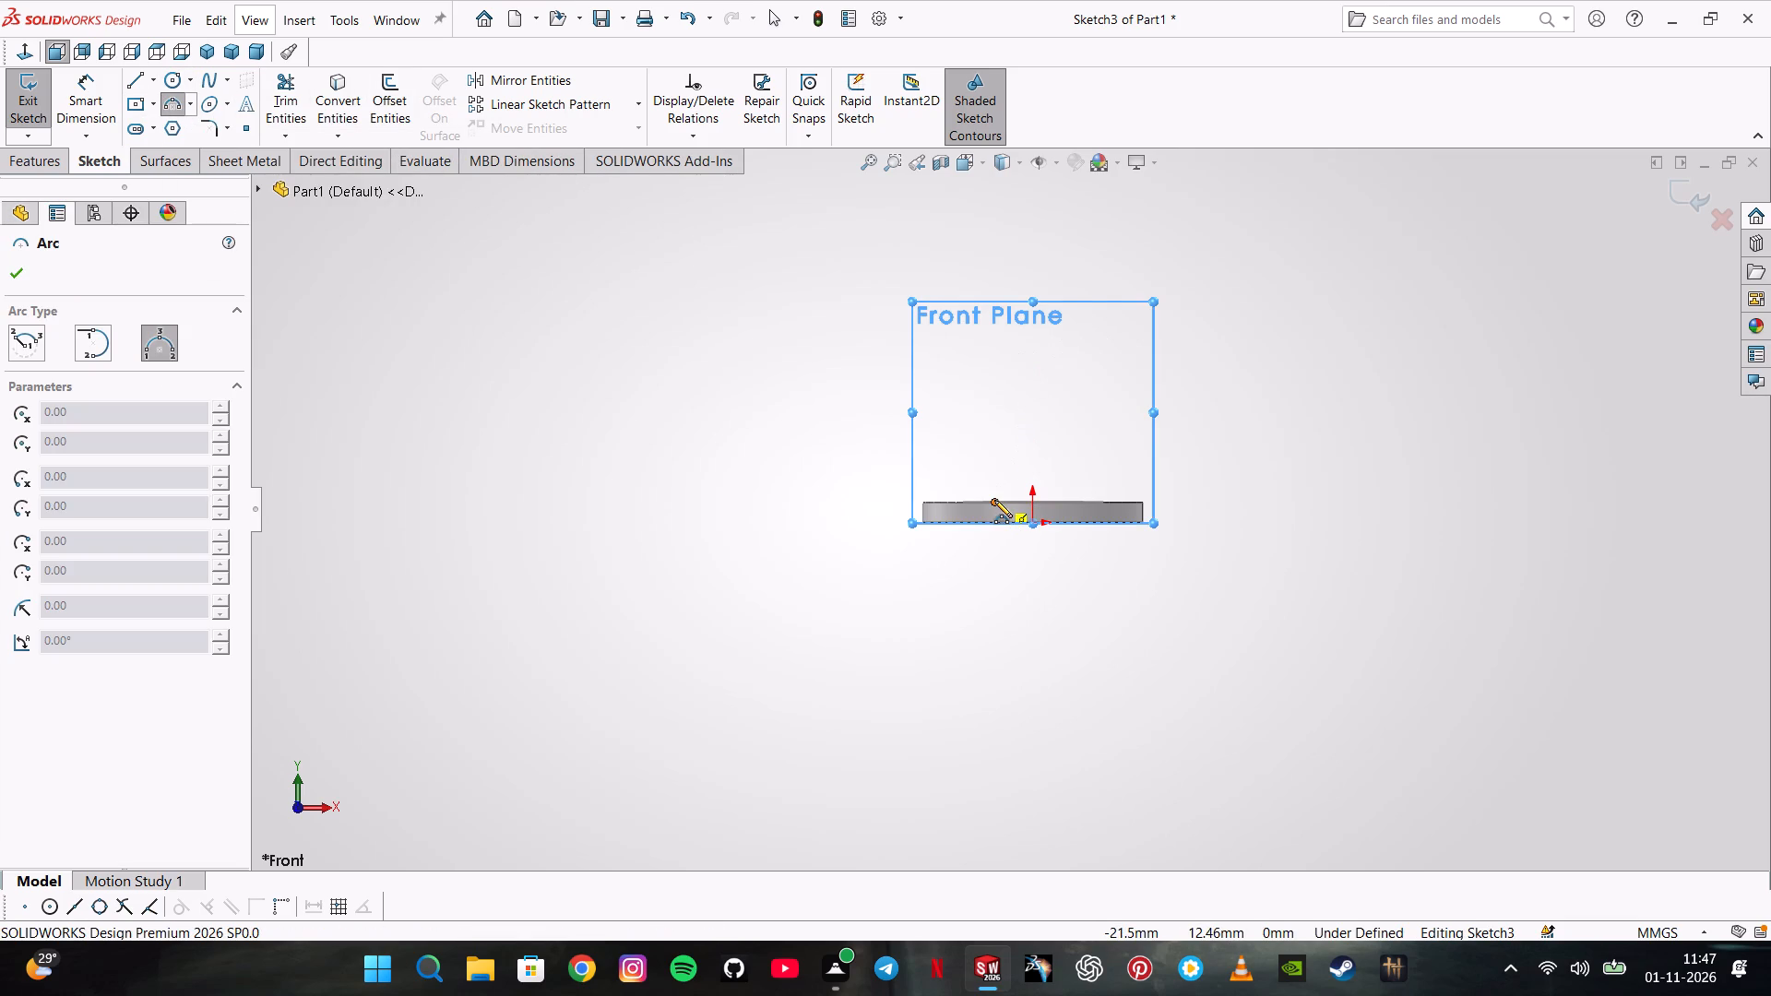
middle_drag(997, 493, 1014, 540)
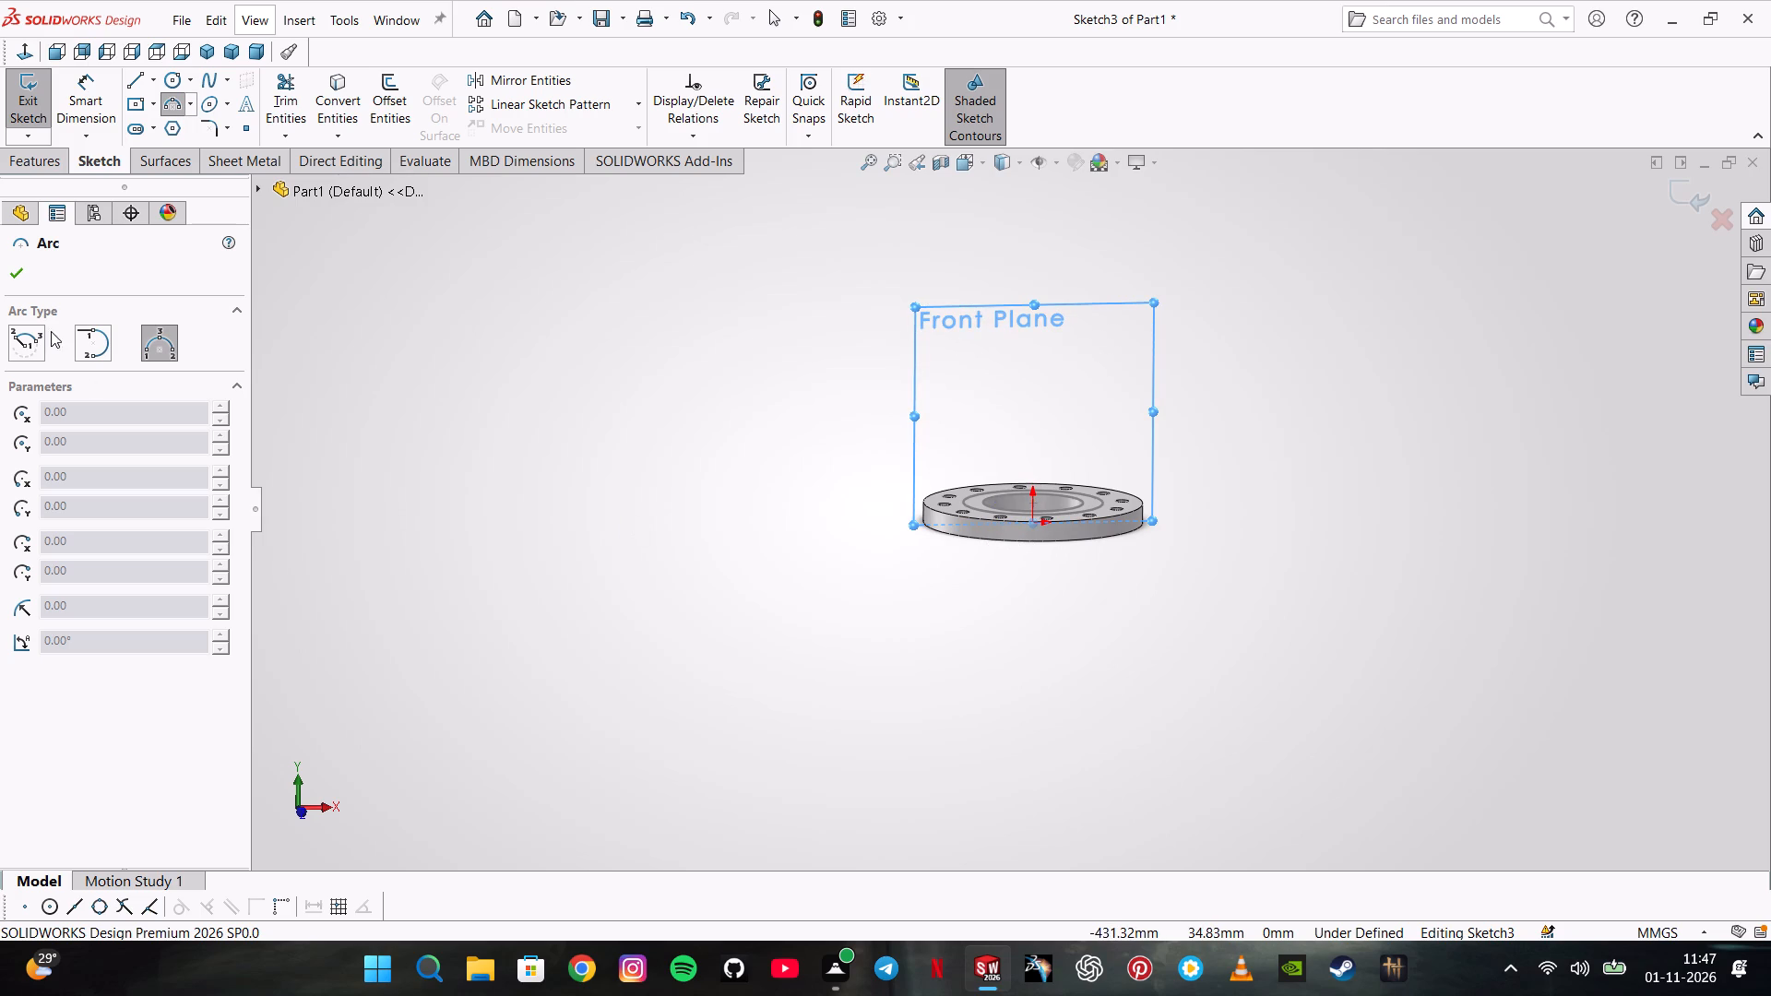
click(28, 54)
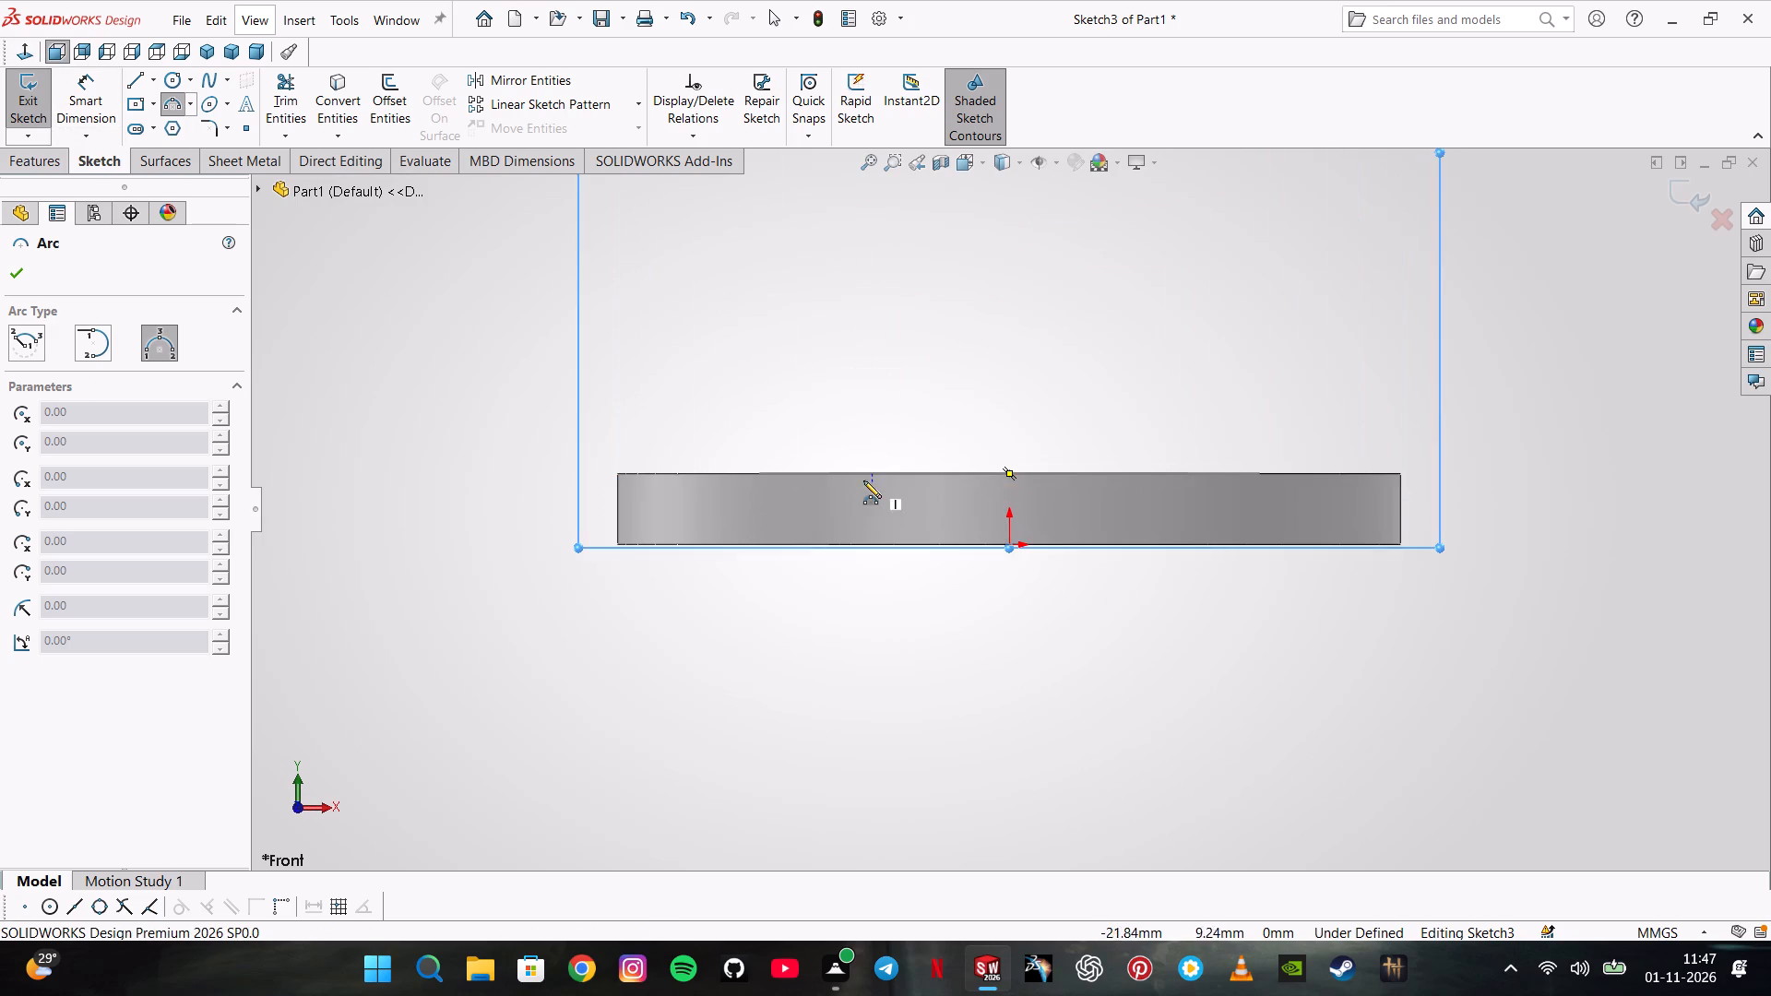
click(806, 479)
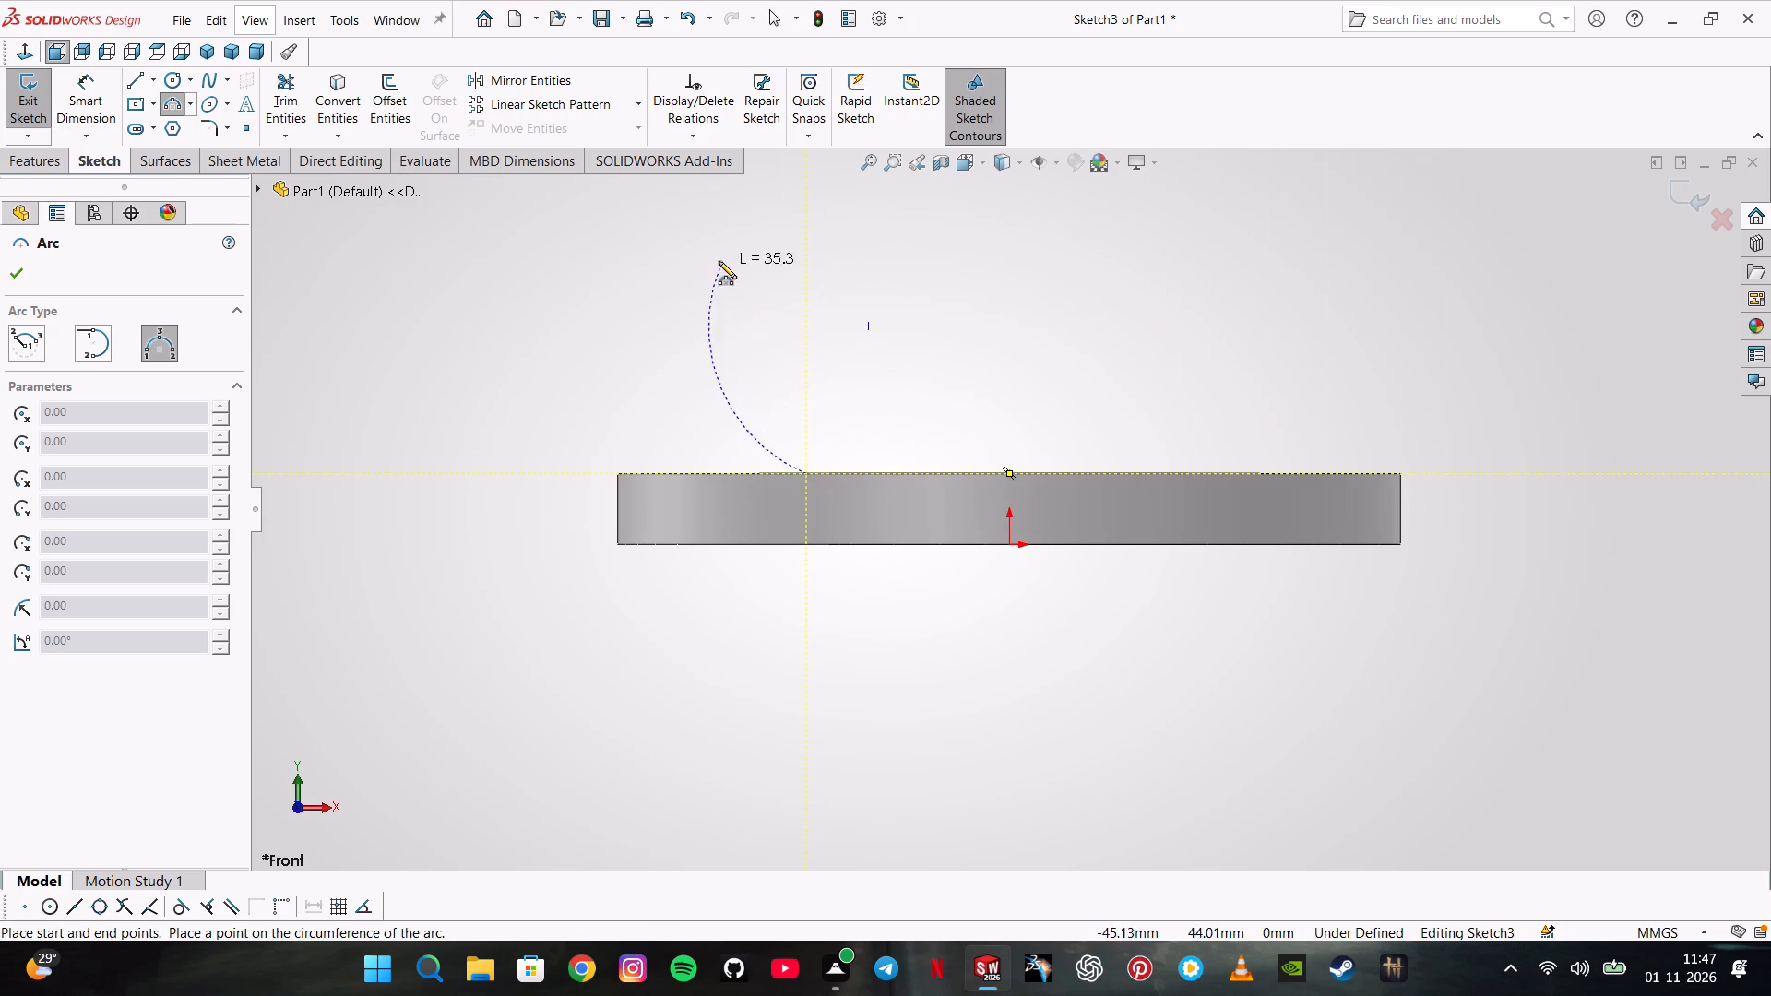
click(718, 211)
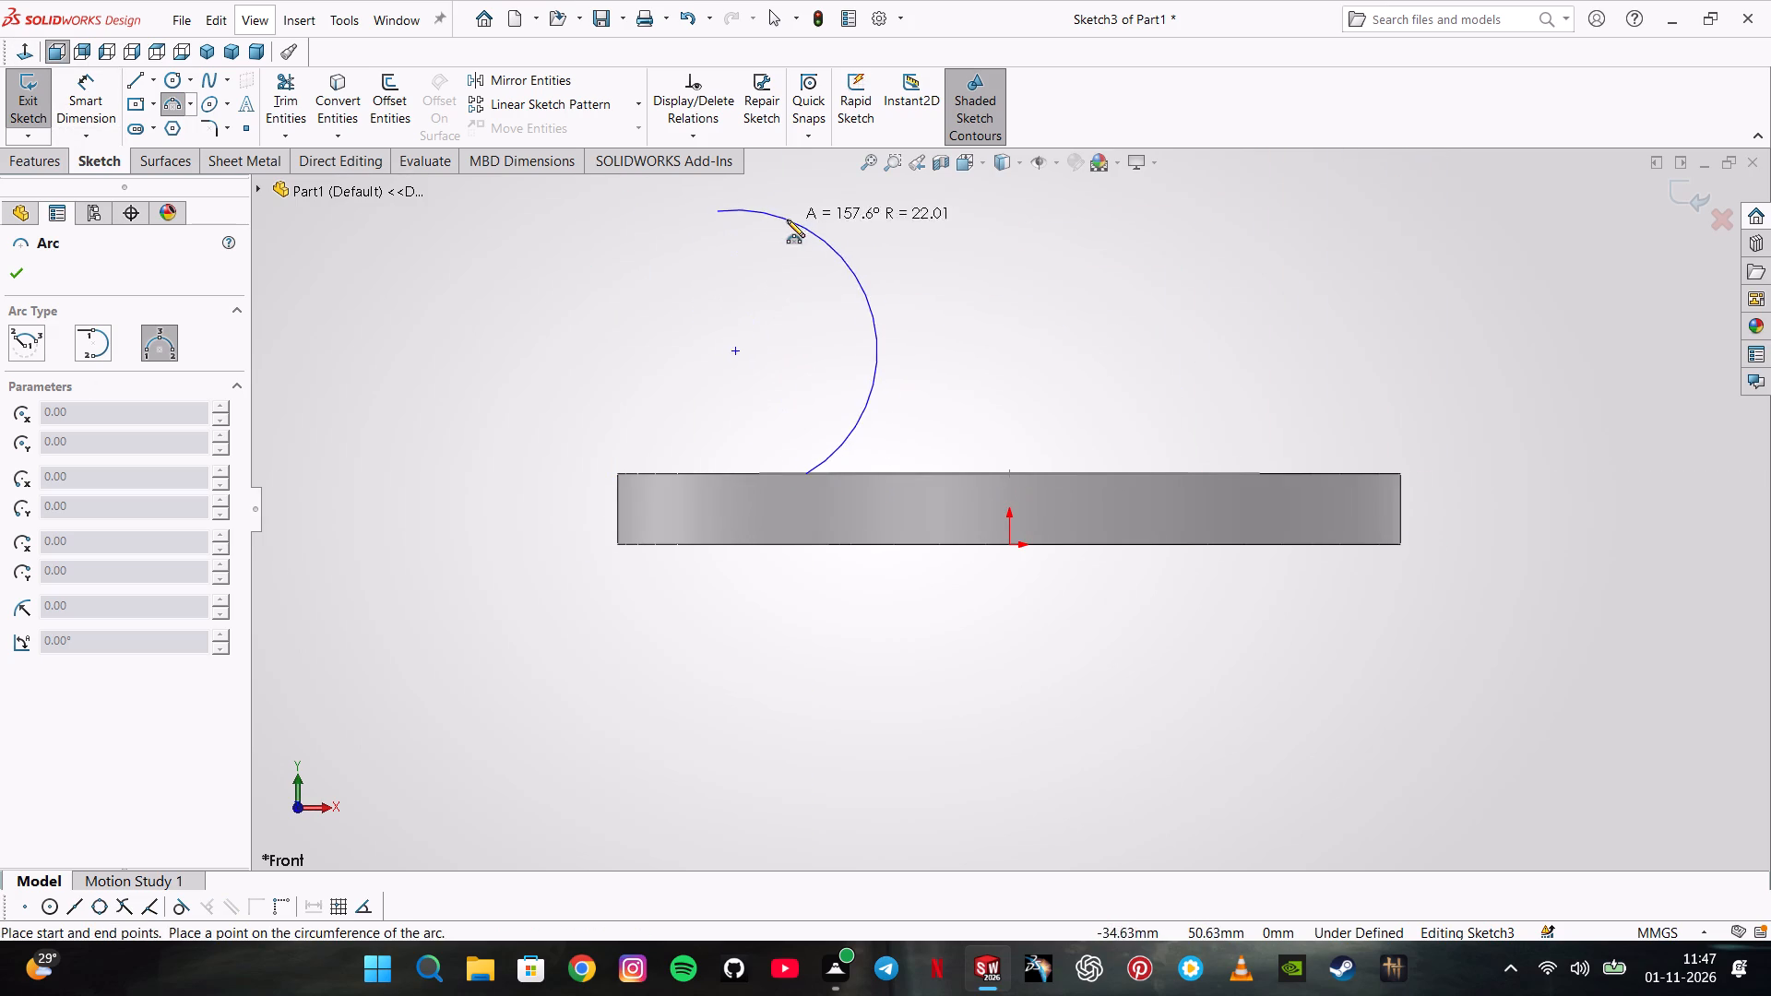
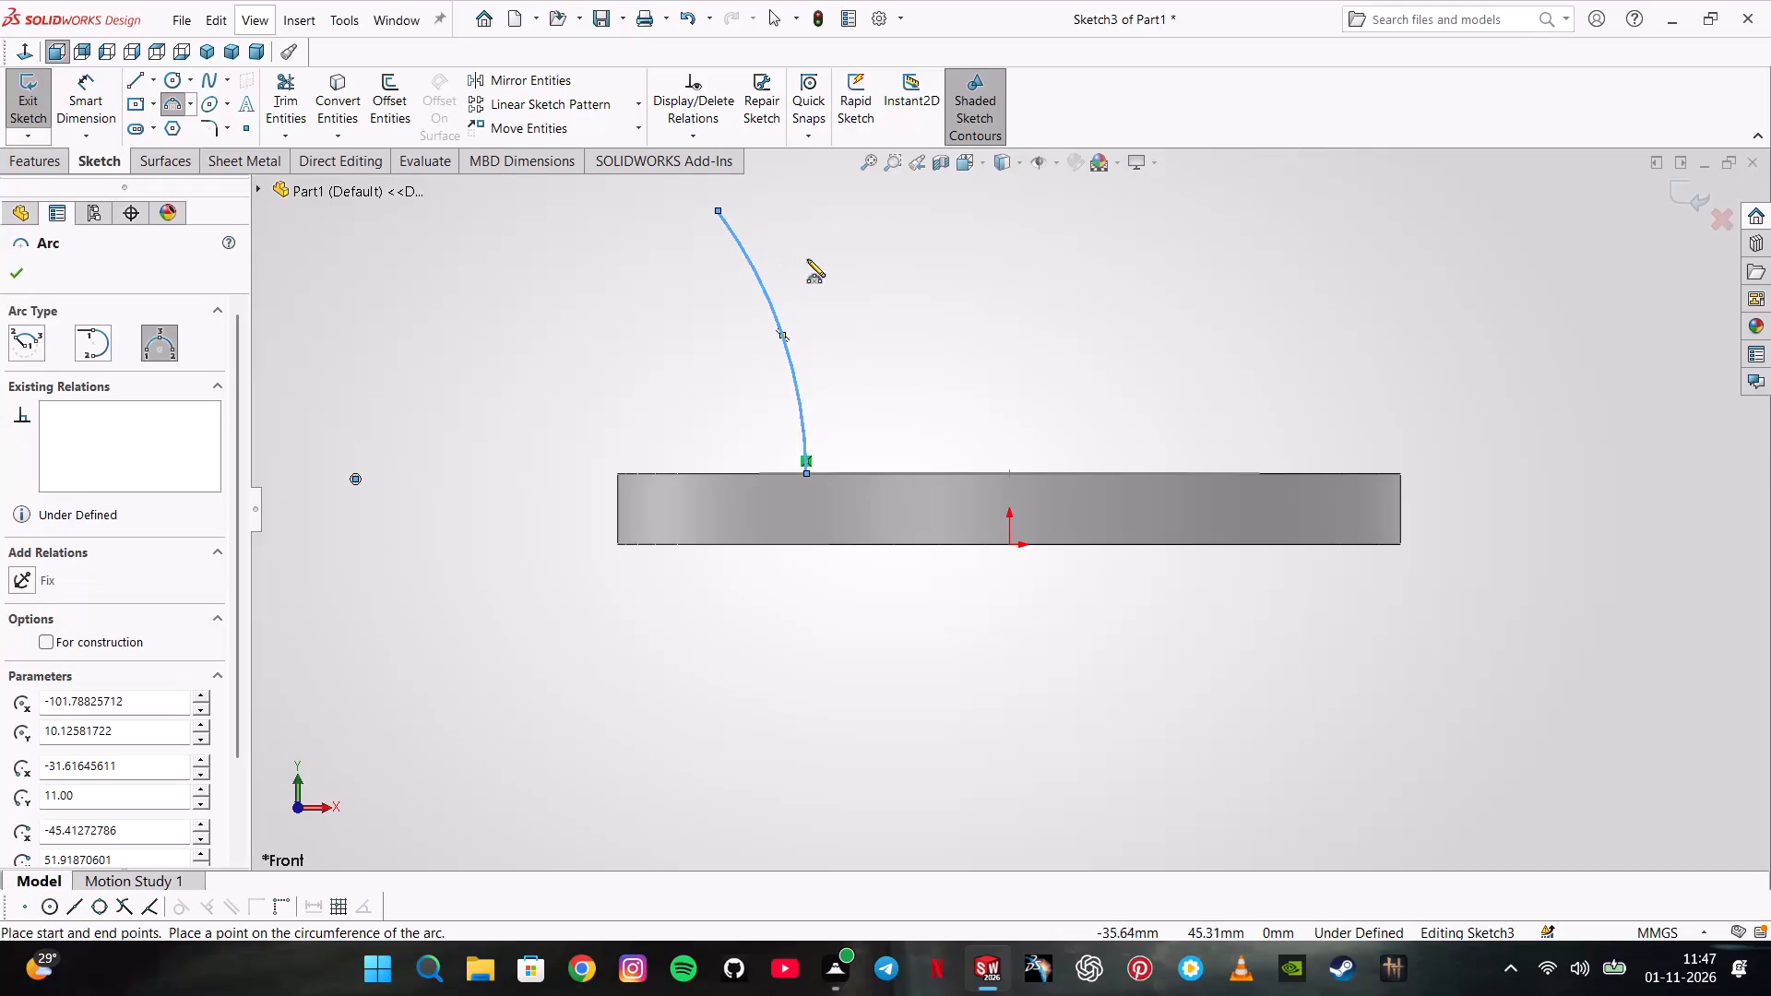
Dimension the Front Plane arc's radius at 78 mm.
click(98, 96)
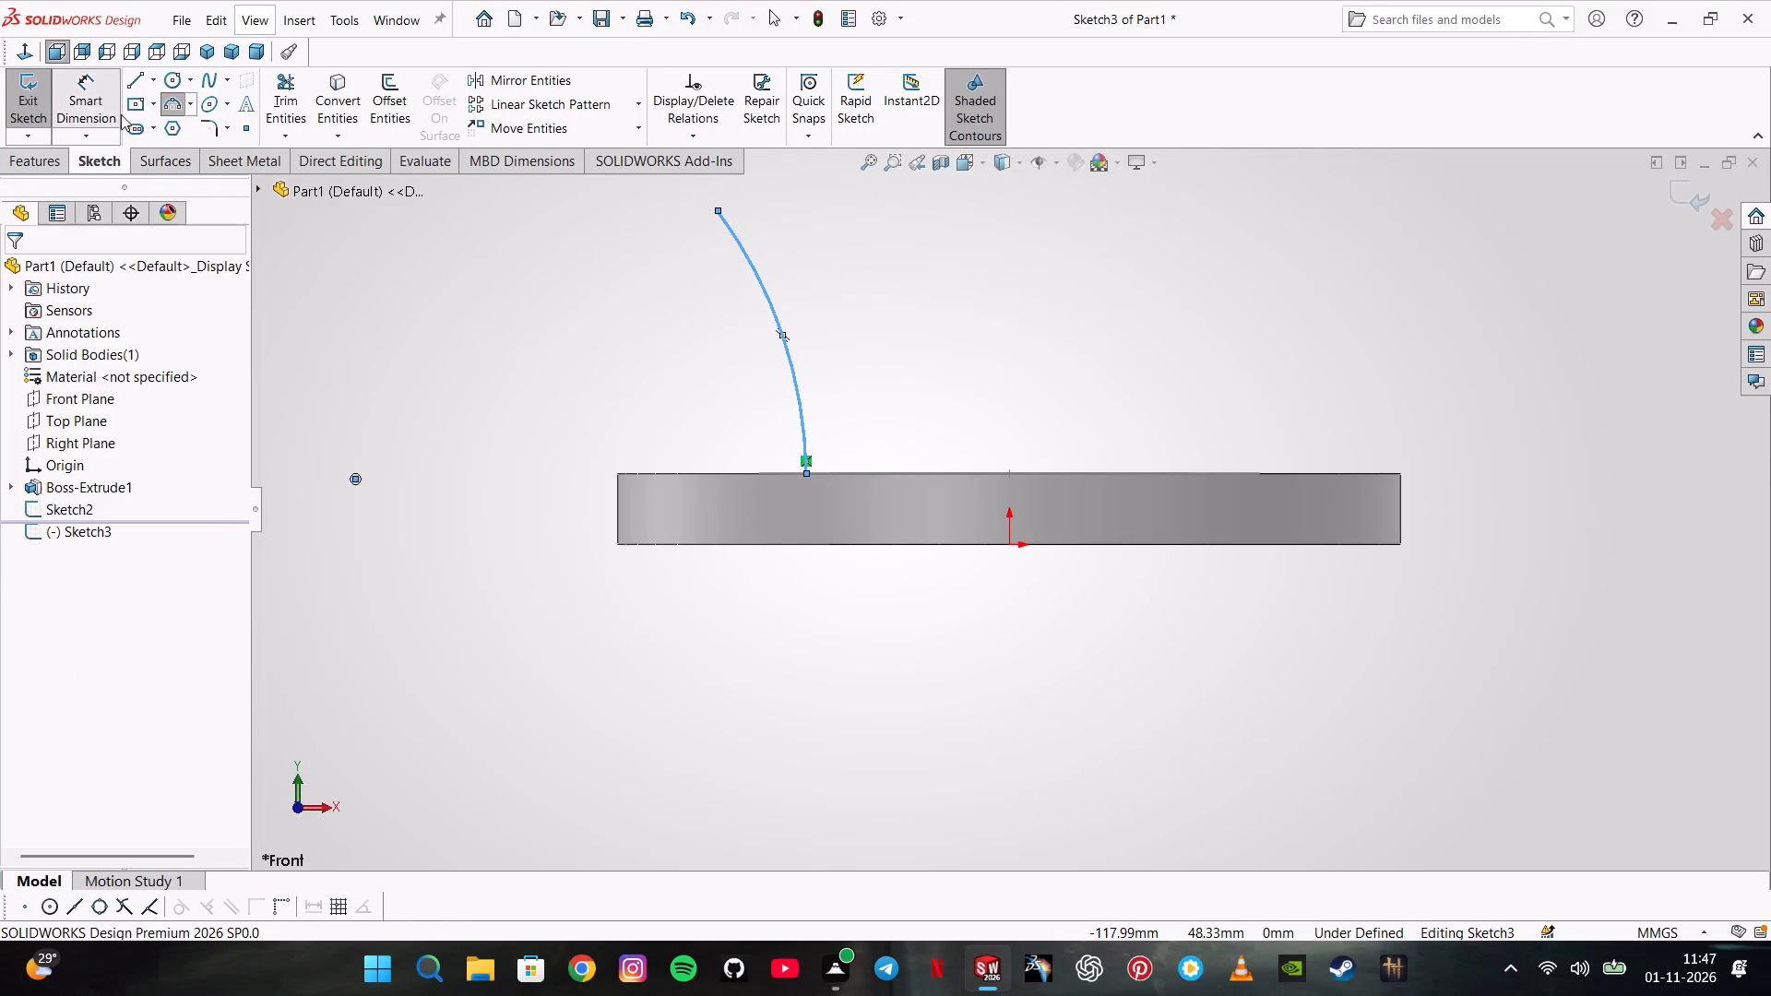
click(757, 288)
click(540, 346)
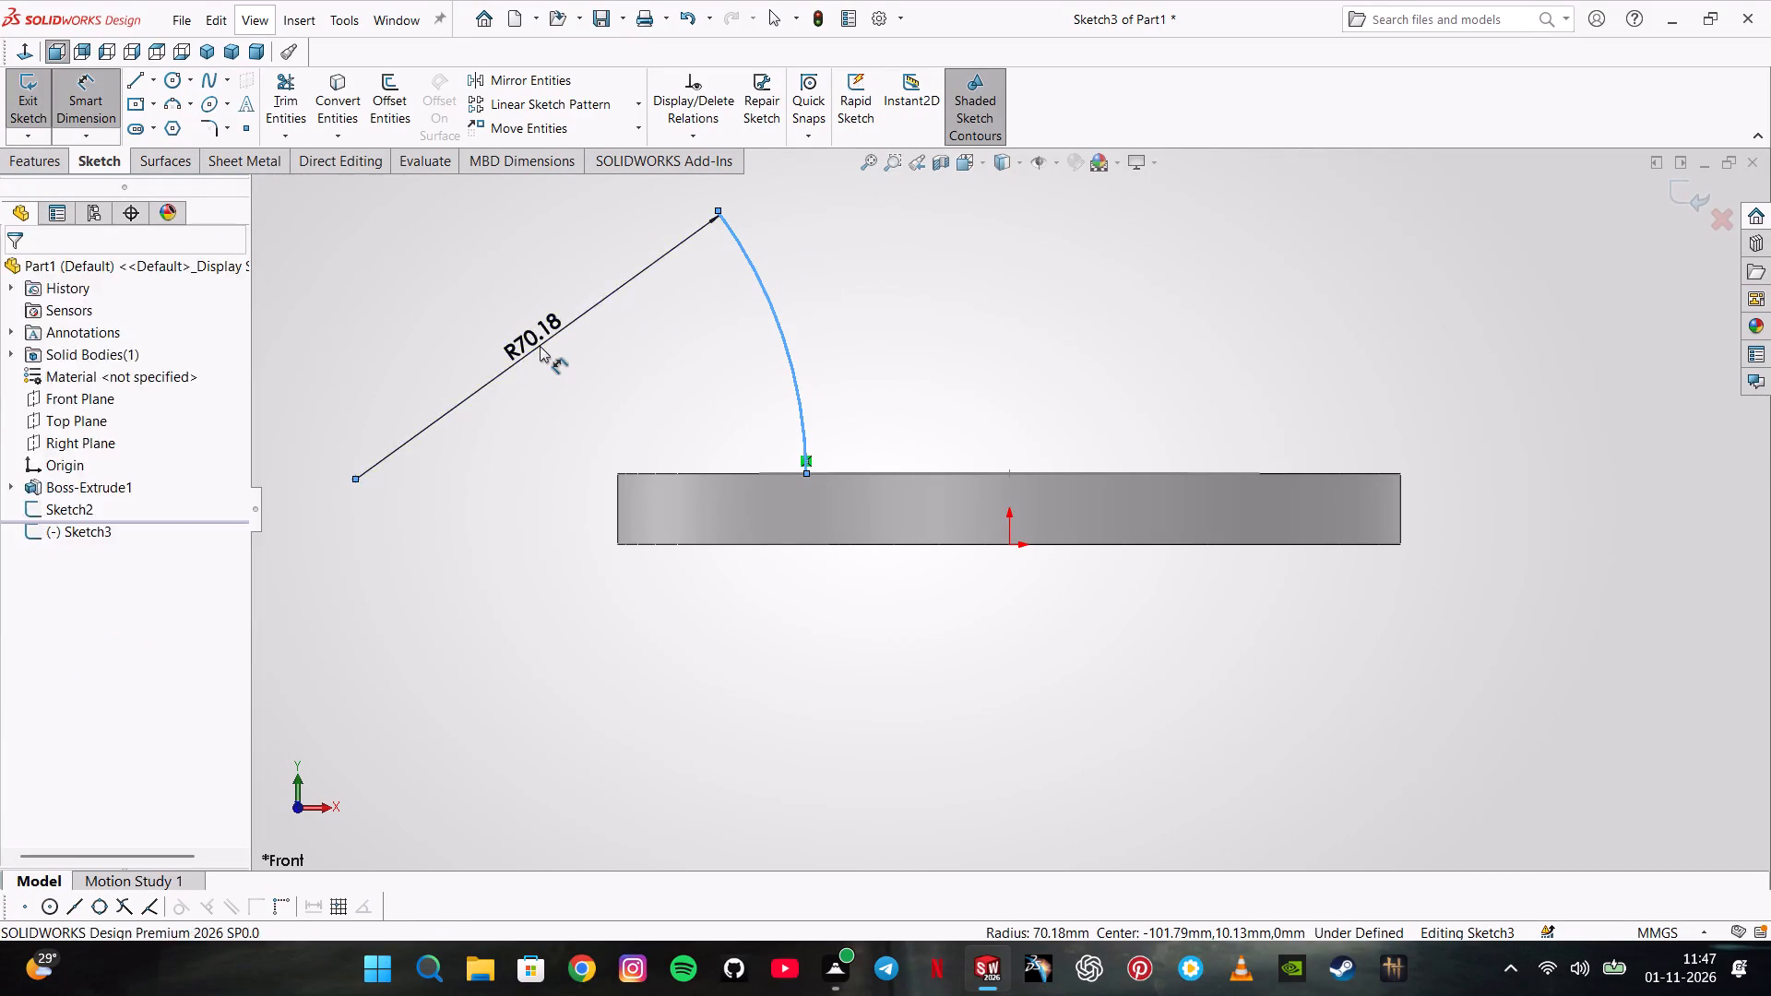
text(78)
key(Return)
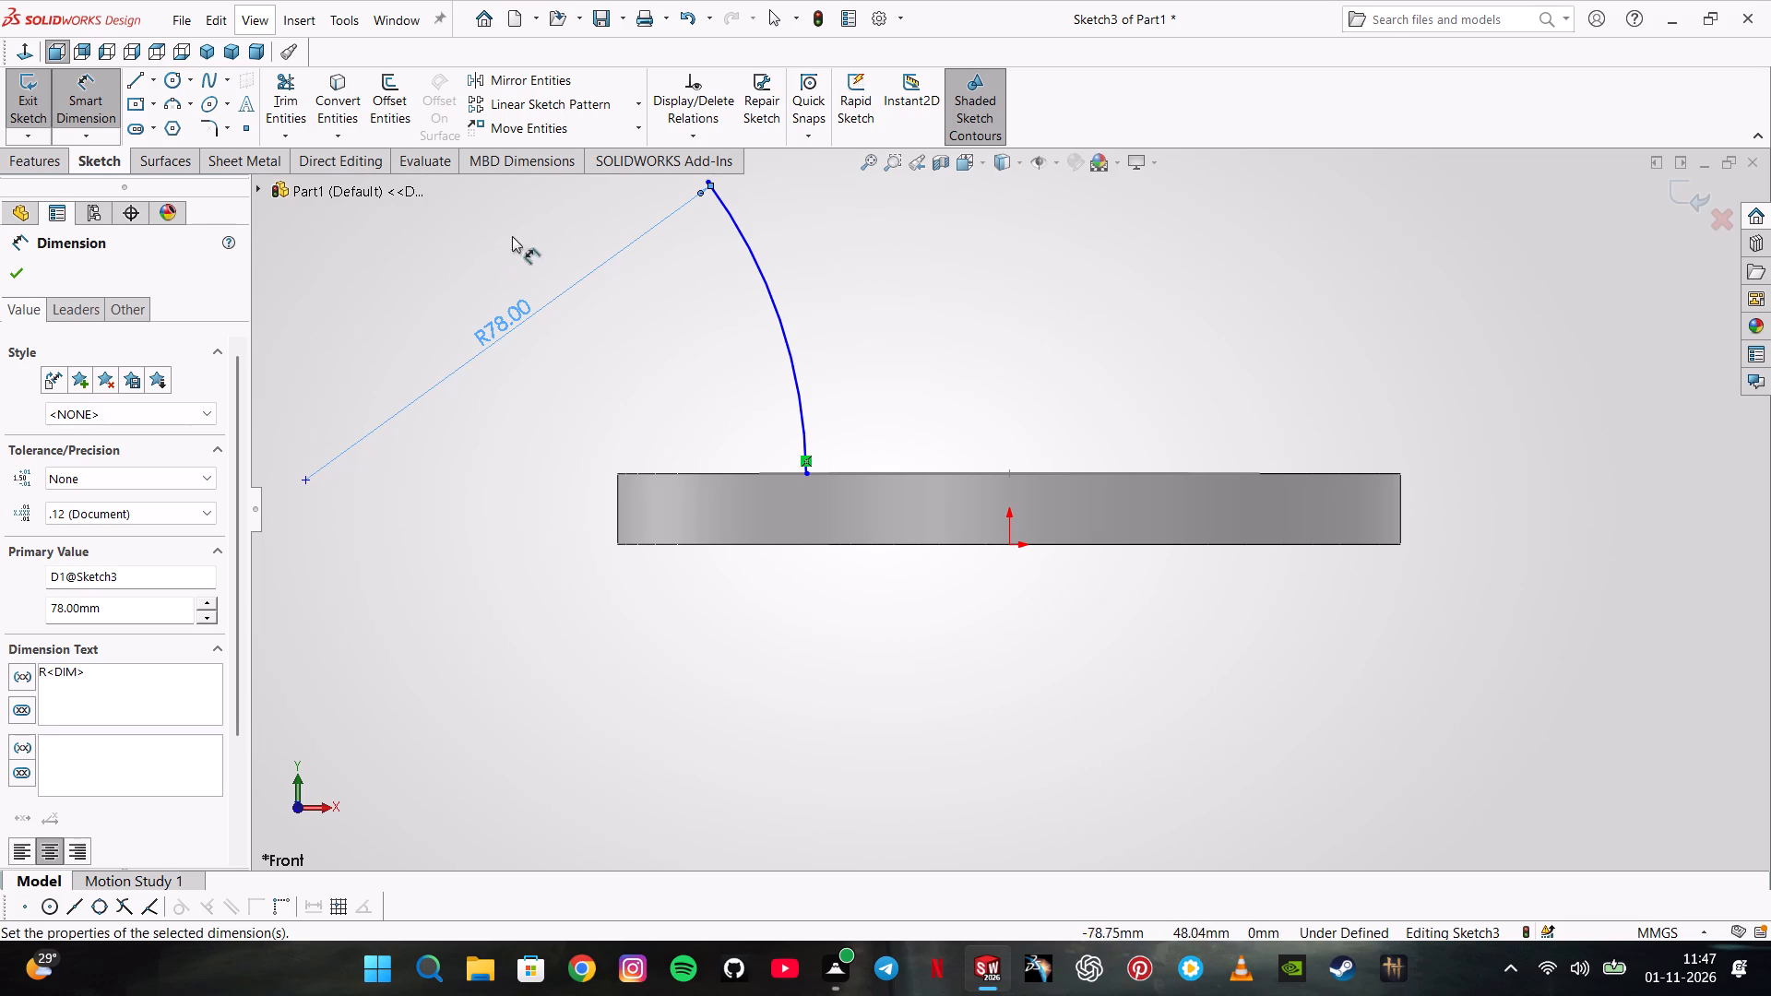
scroll(1018, 299, up, 5)
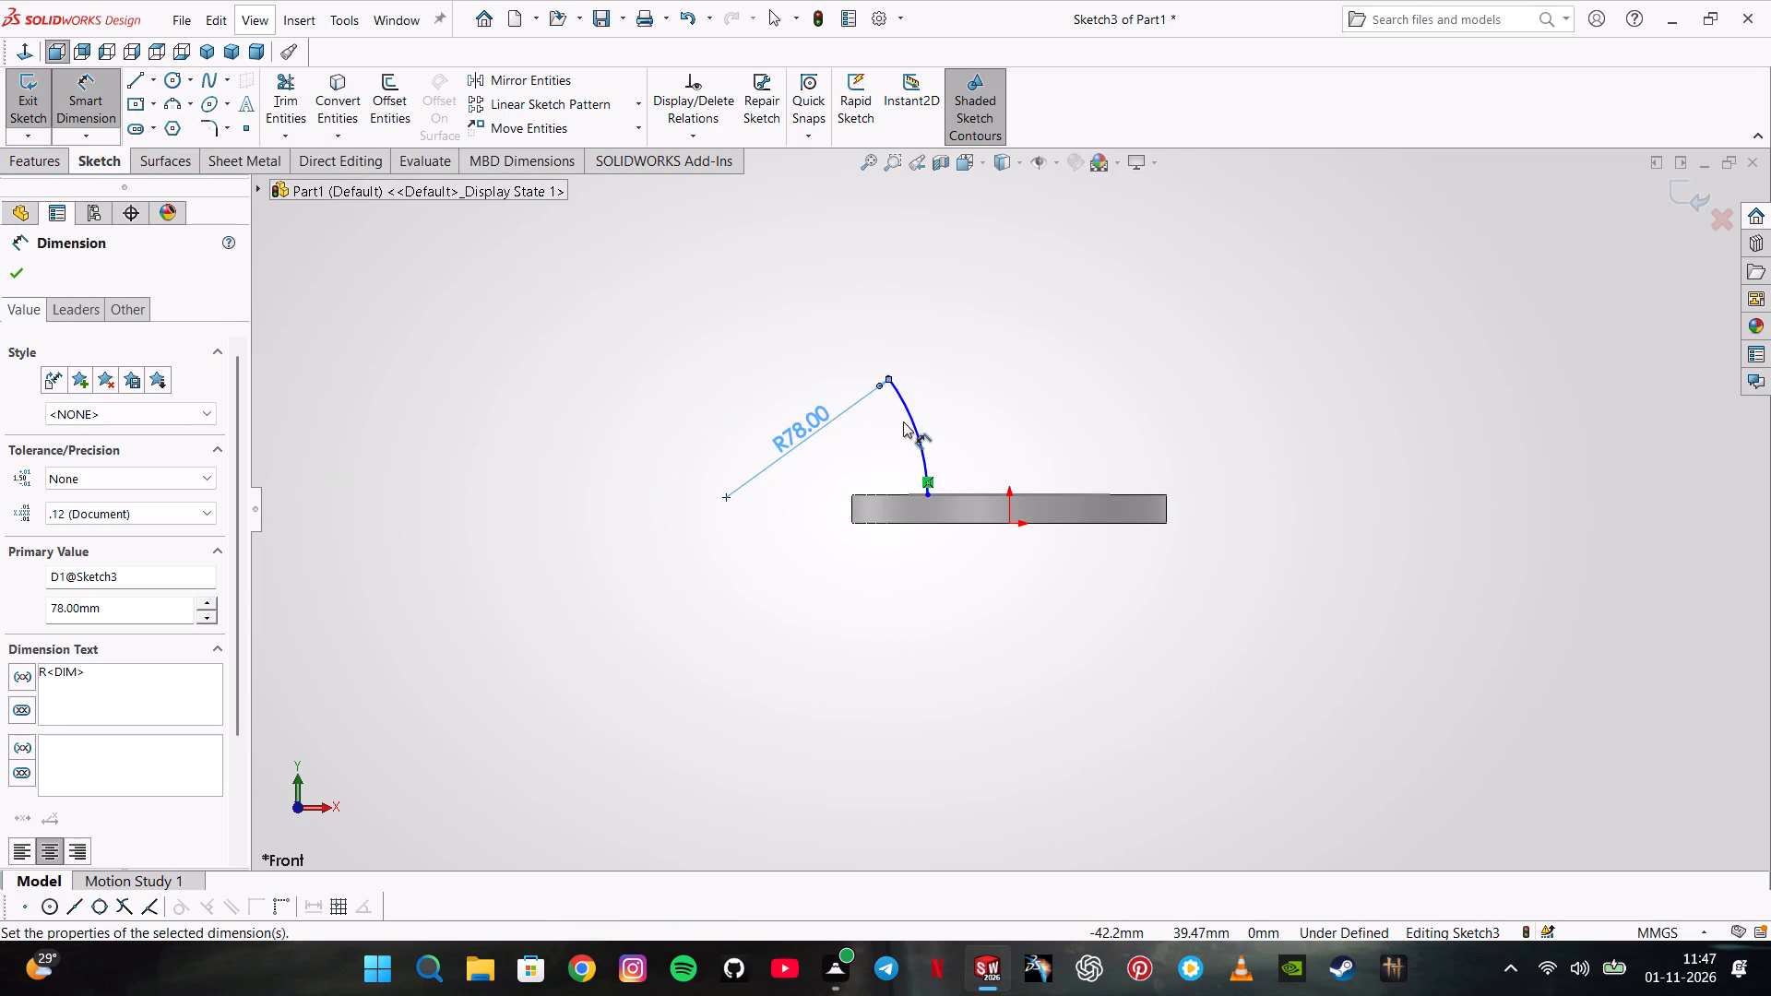
key(Escape)
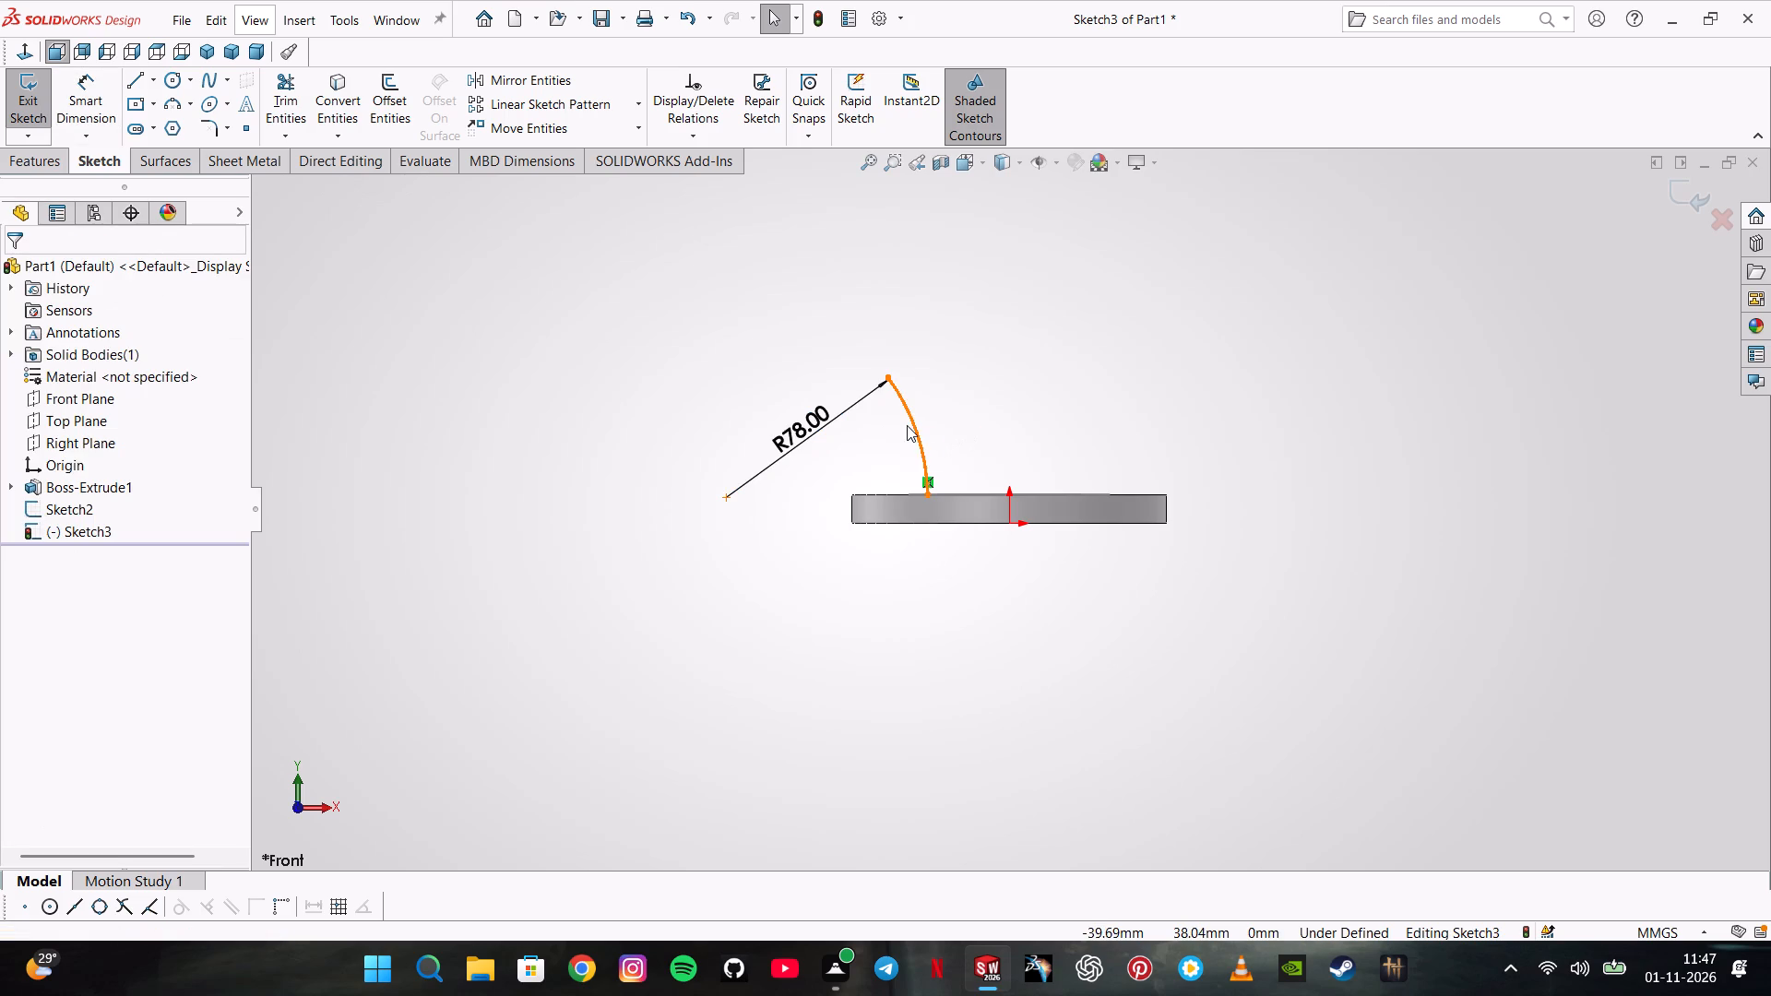
Copy the arc to the other side of the origin, placing the copy's lower endpoint on the flange's upper edge at X about 34 mm.
ctrl+drag(914, 425, 1064, 395)
ctrl+click(1064, 395)
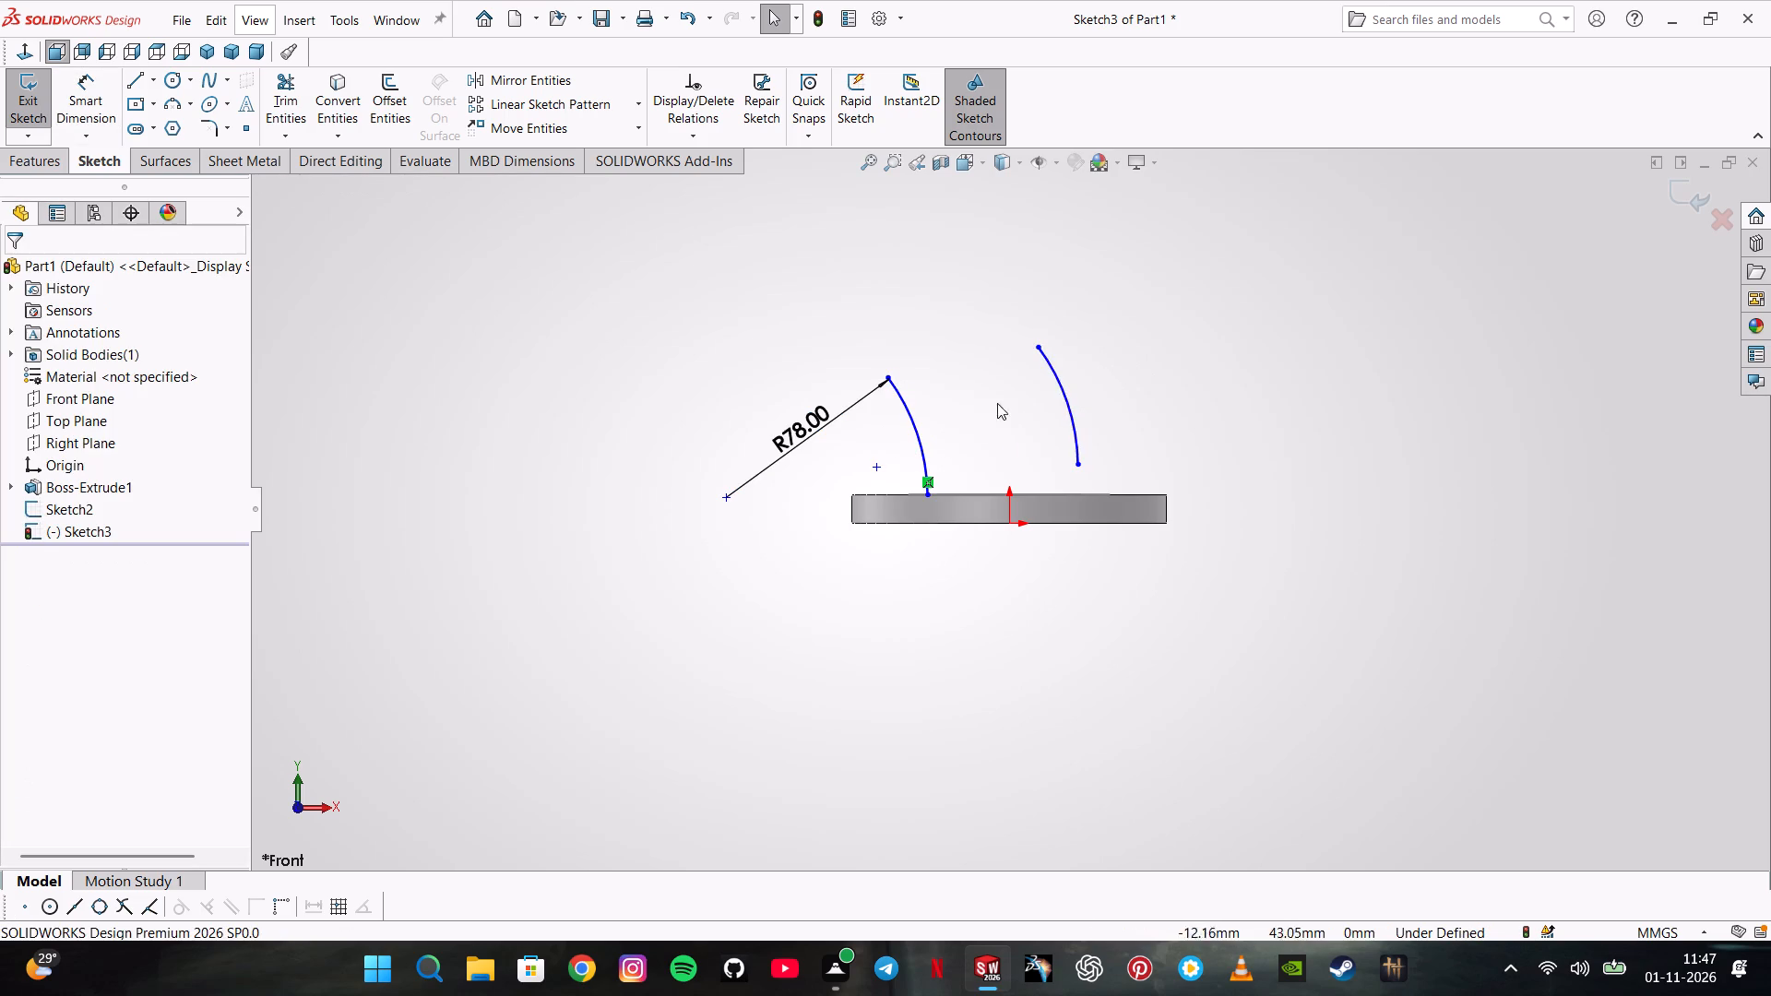
key(Escape)
drag(1080, 465, 1084, 502)
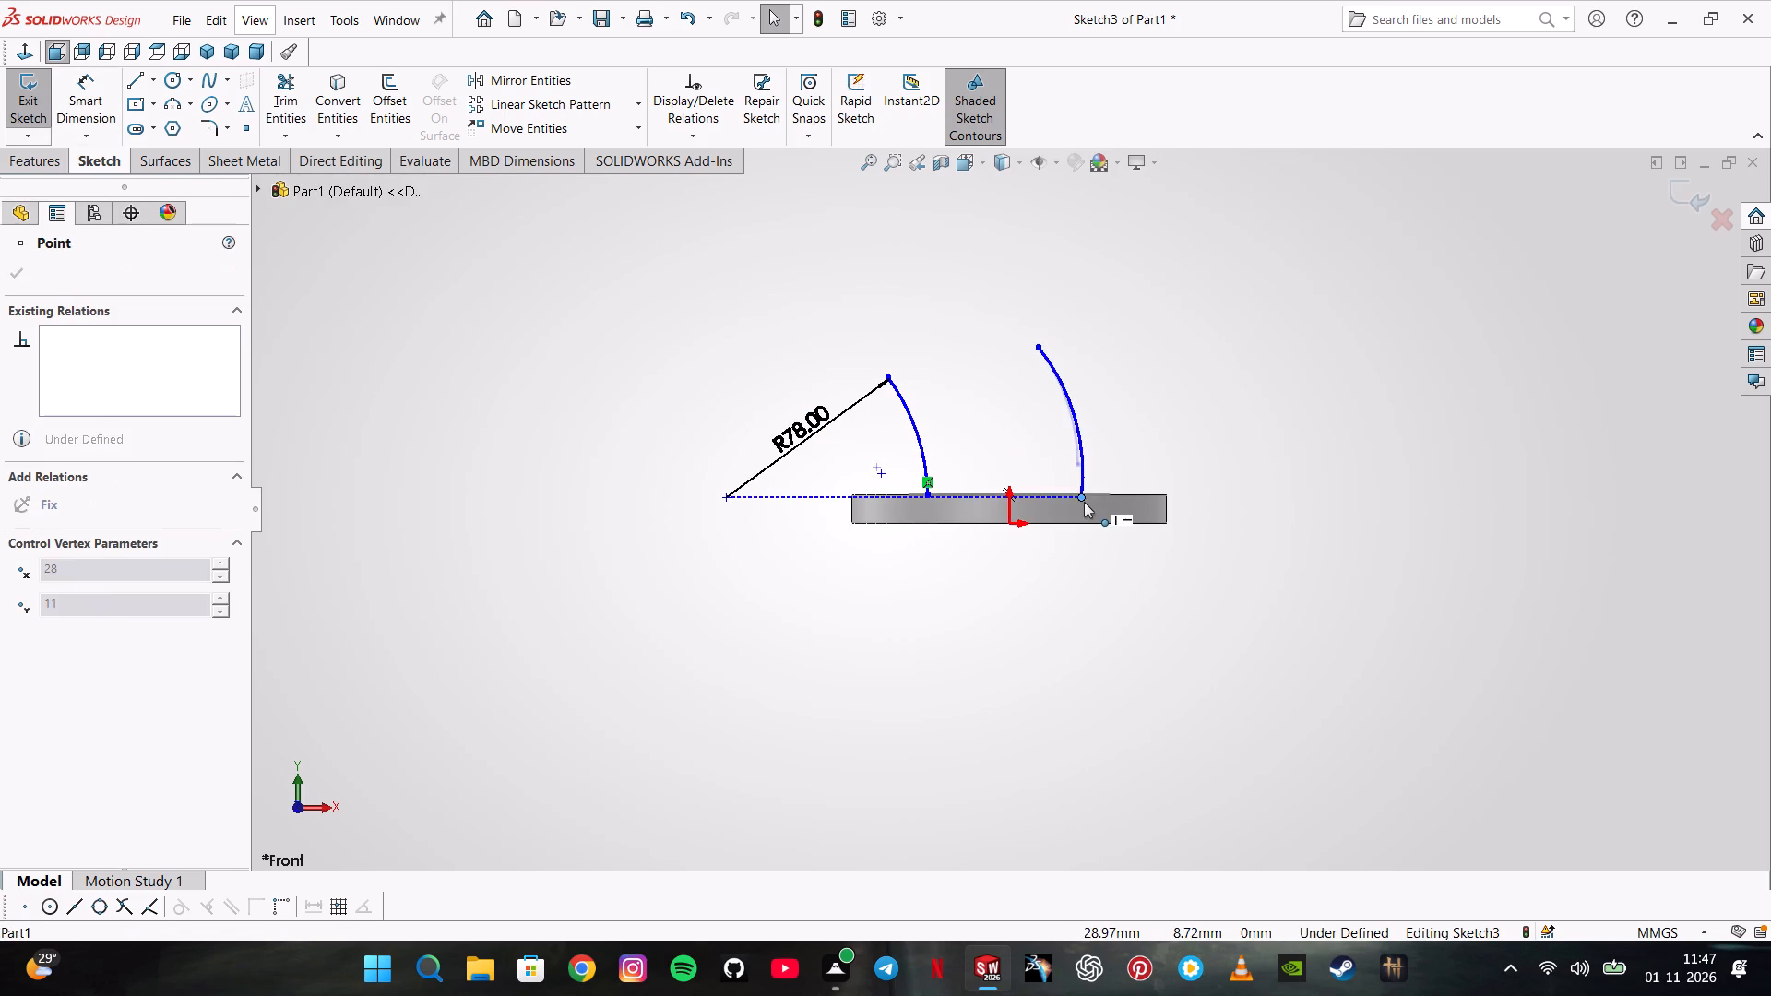
drag(1084, 502, 1096, 497)
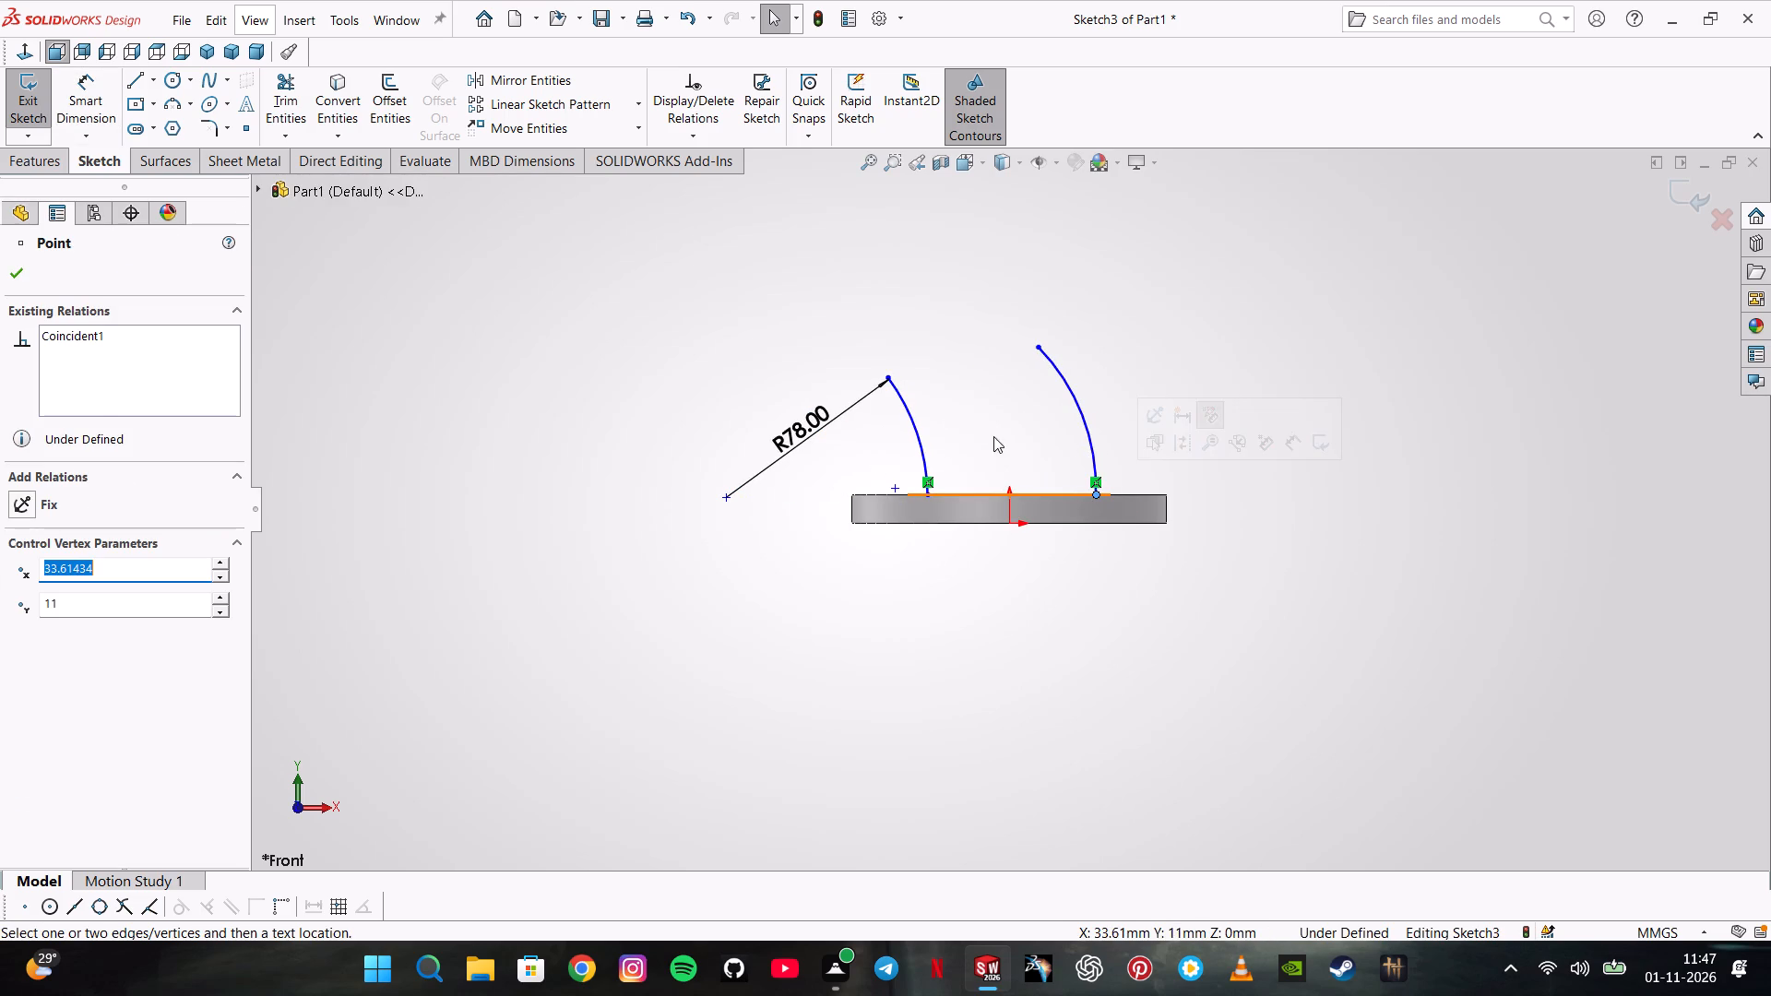
key(Escape)
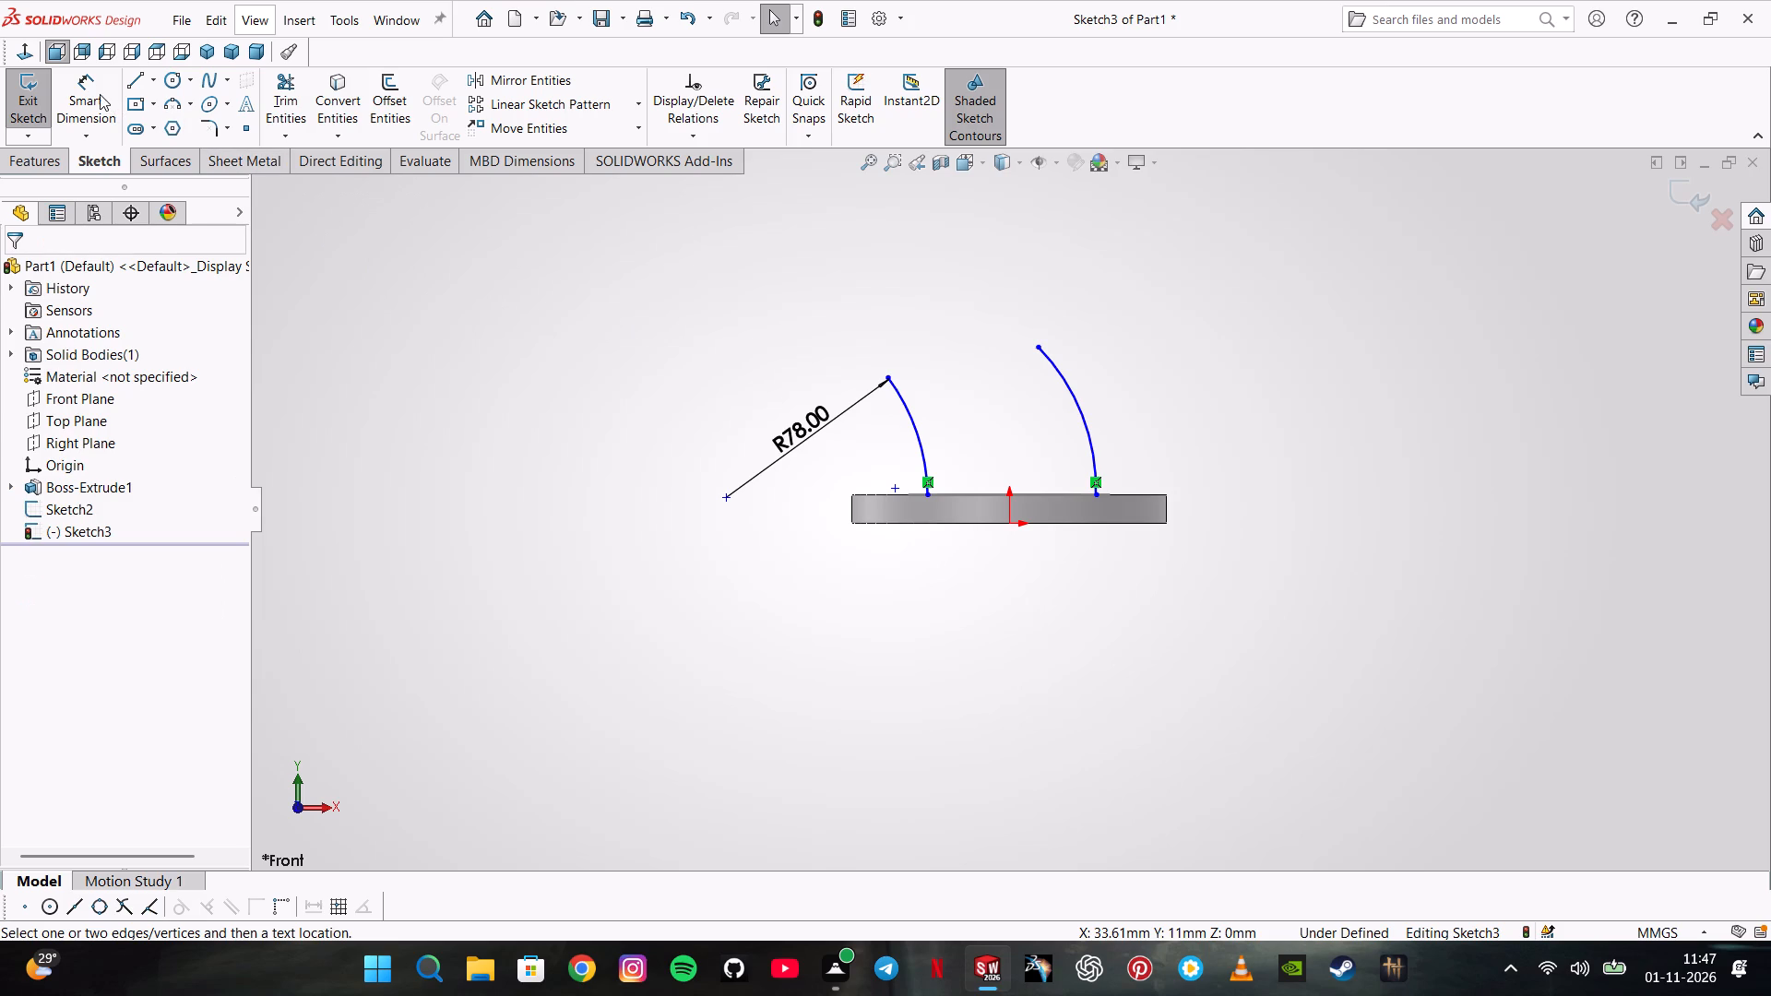
Add a 78 mm radius dimension to the copied arc.
click(99, 94)
click(1081, 407)
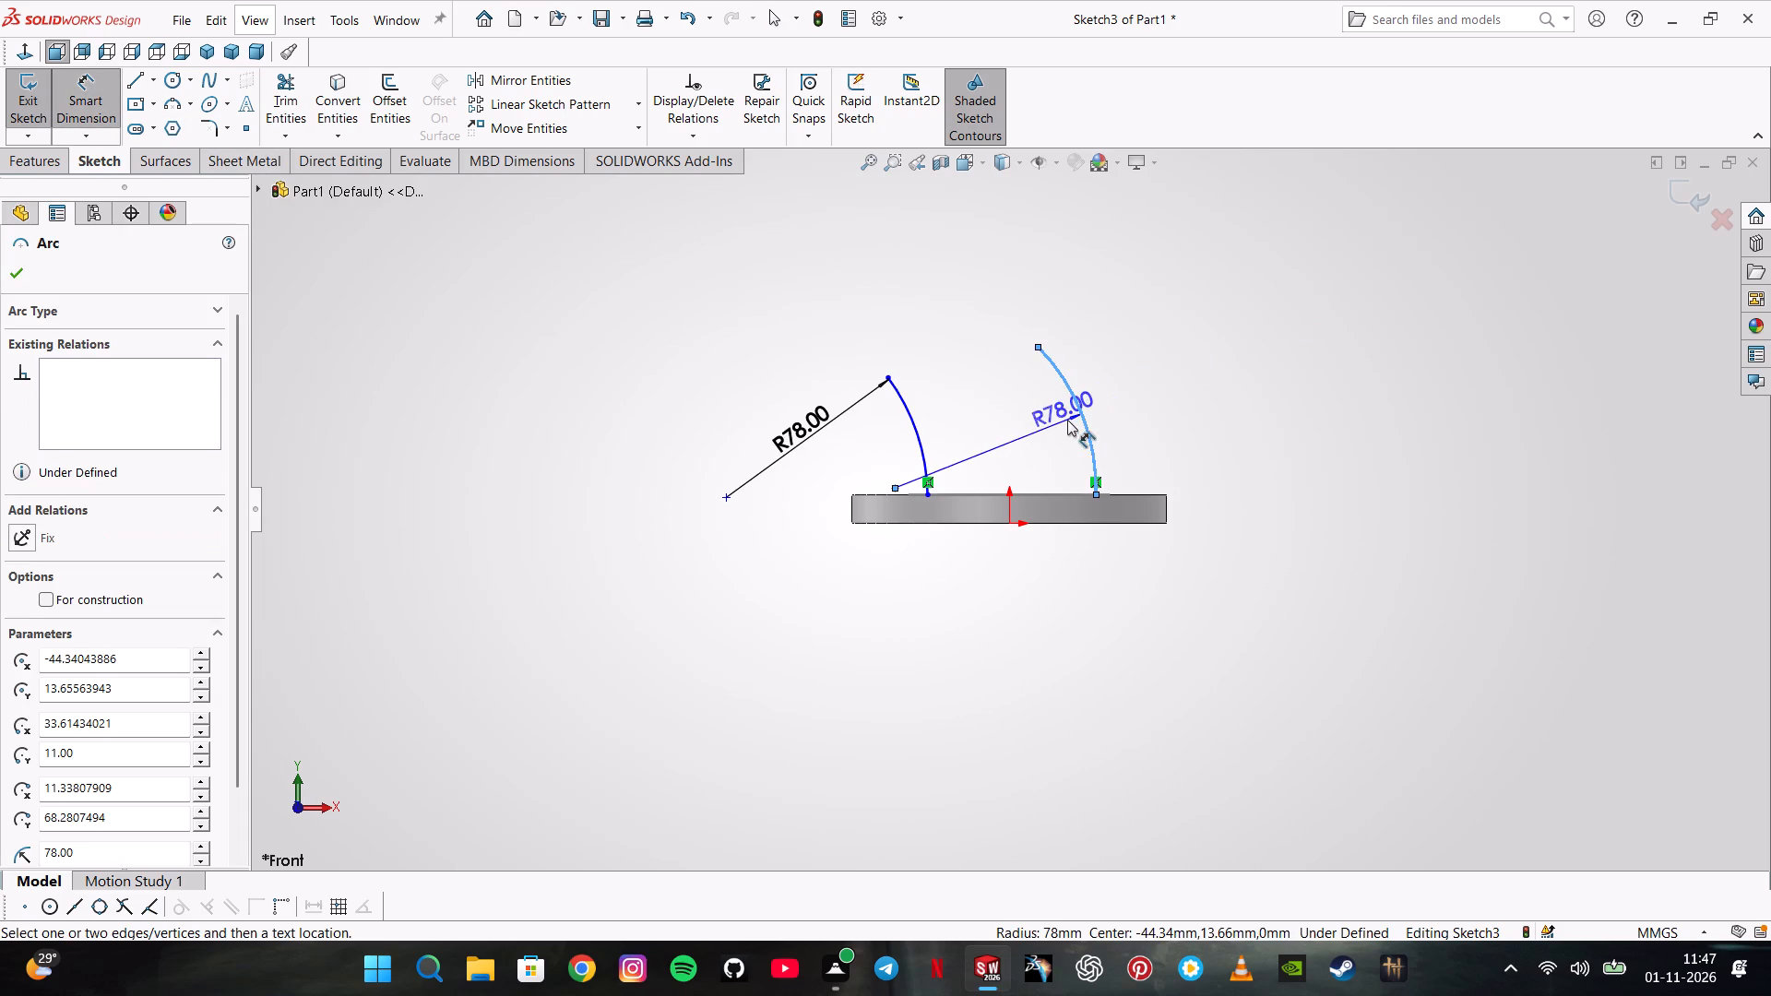
click(1031, 421)
click(1080, 315)
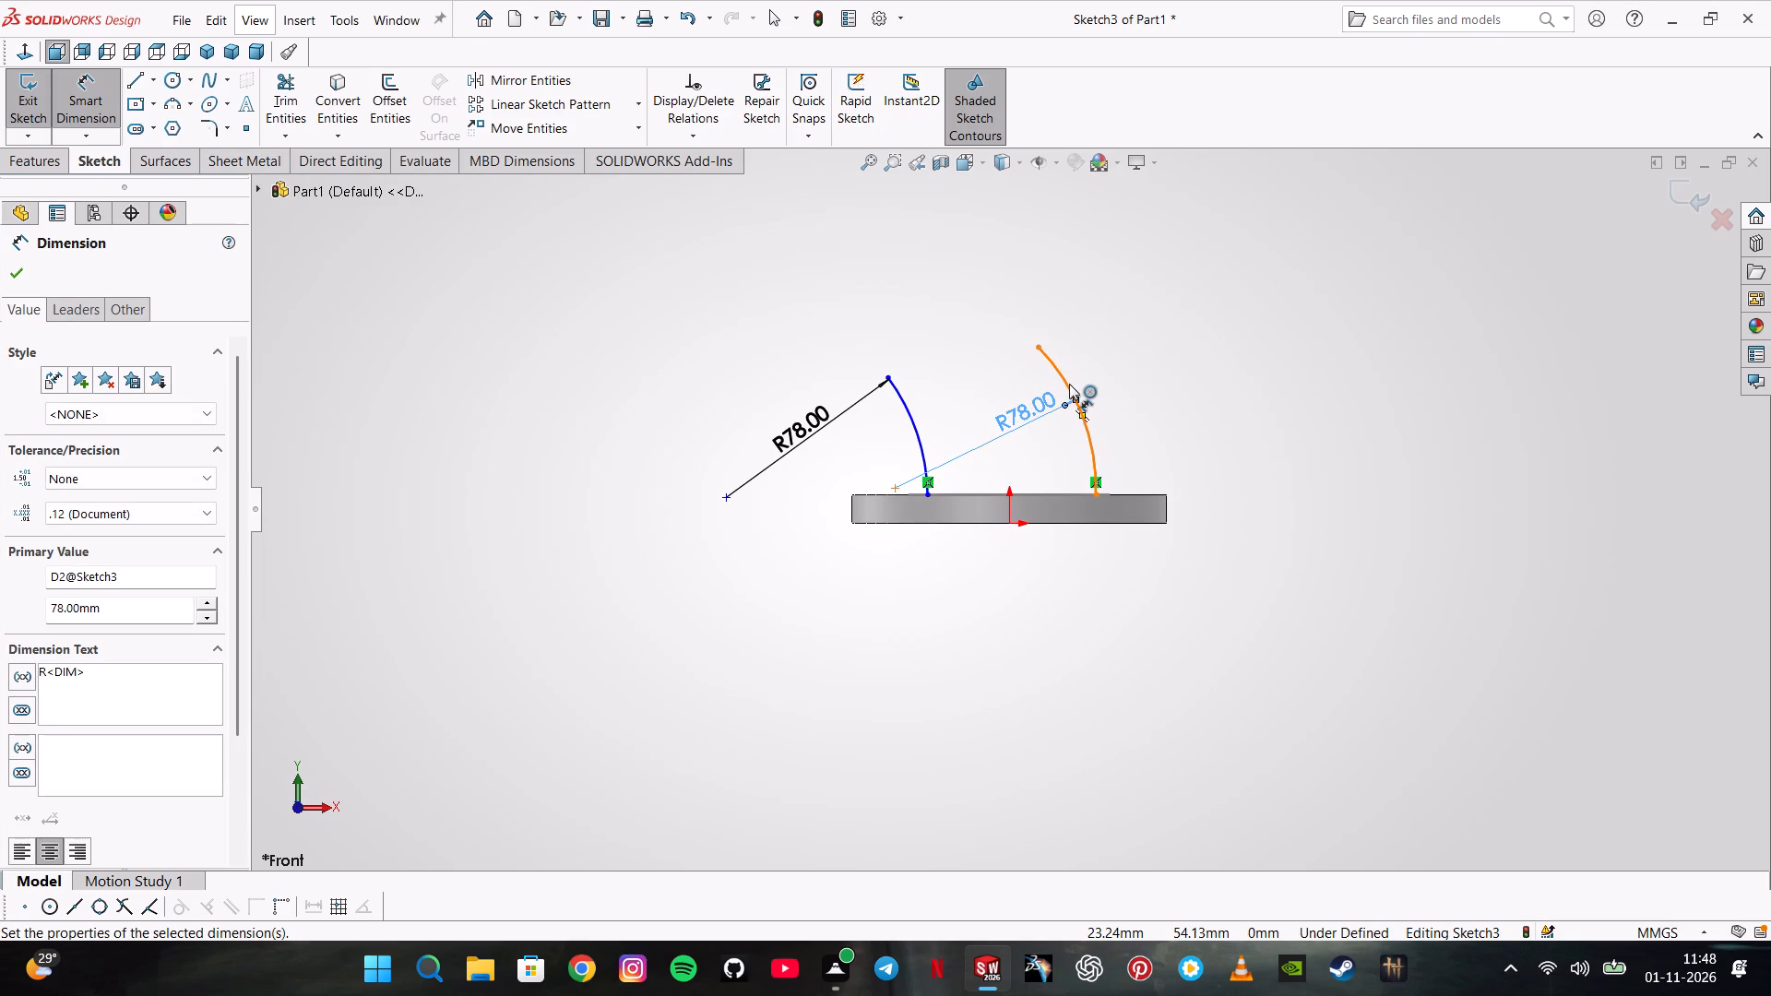
key(Escape)
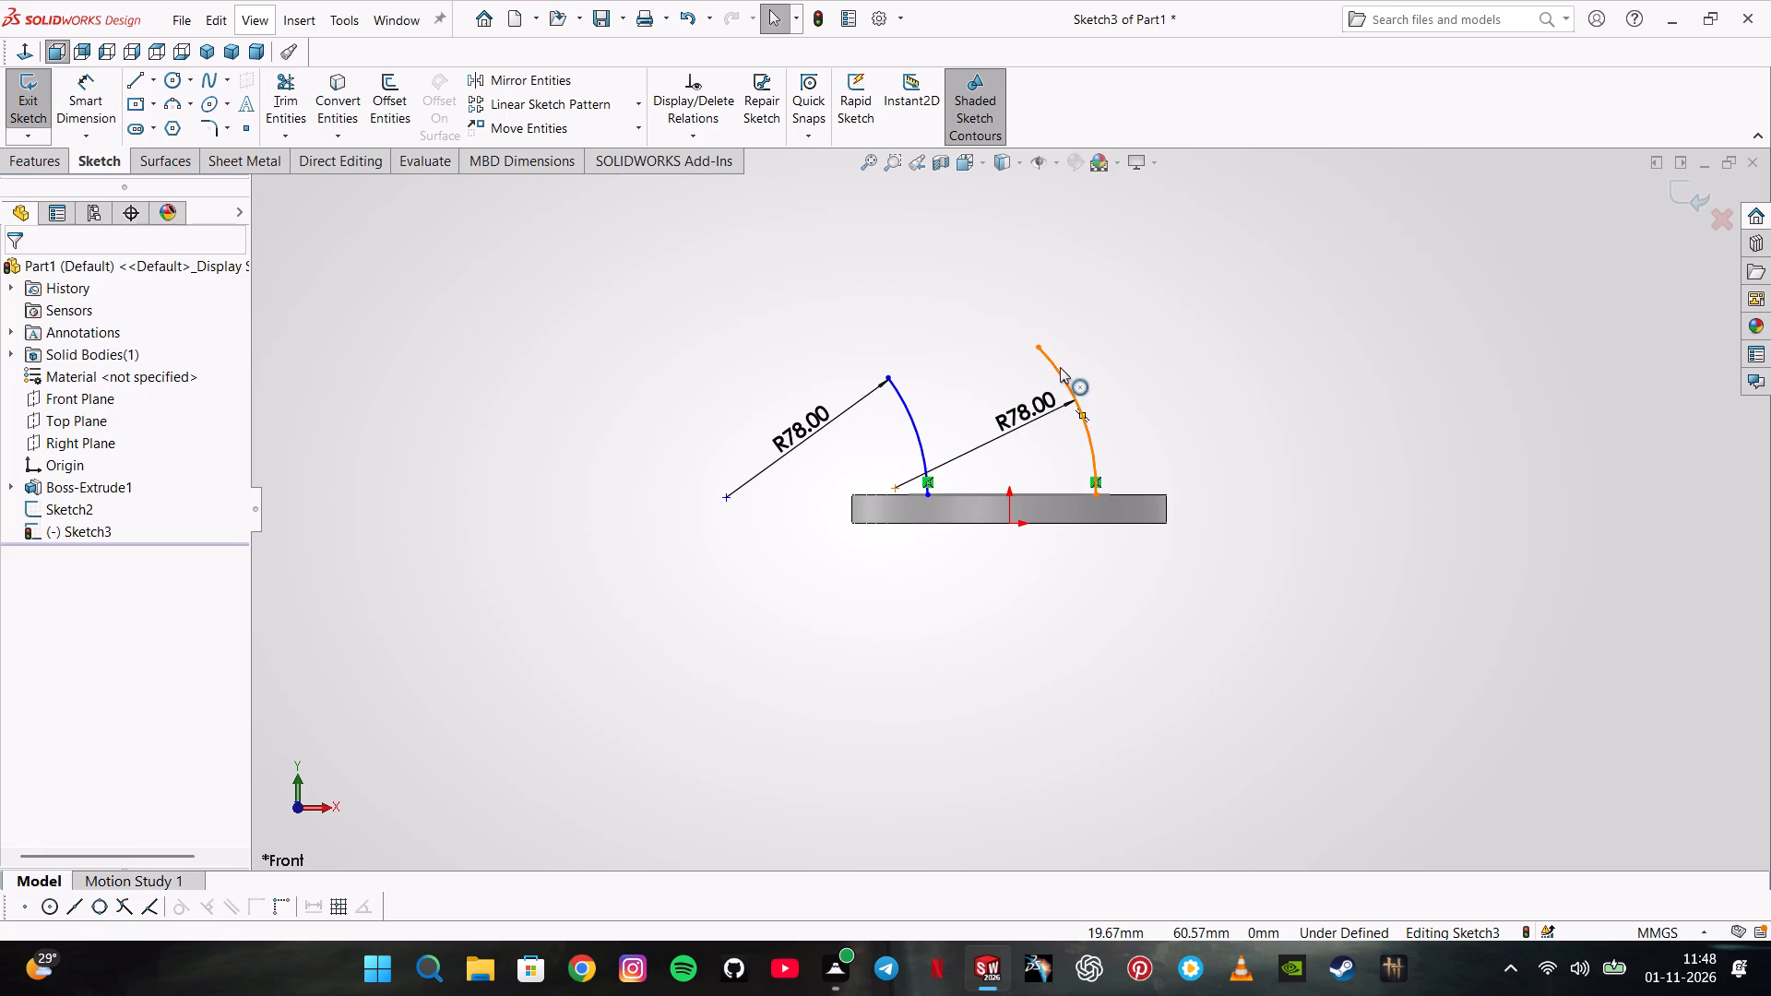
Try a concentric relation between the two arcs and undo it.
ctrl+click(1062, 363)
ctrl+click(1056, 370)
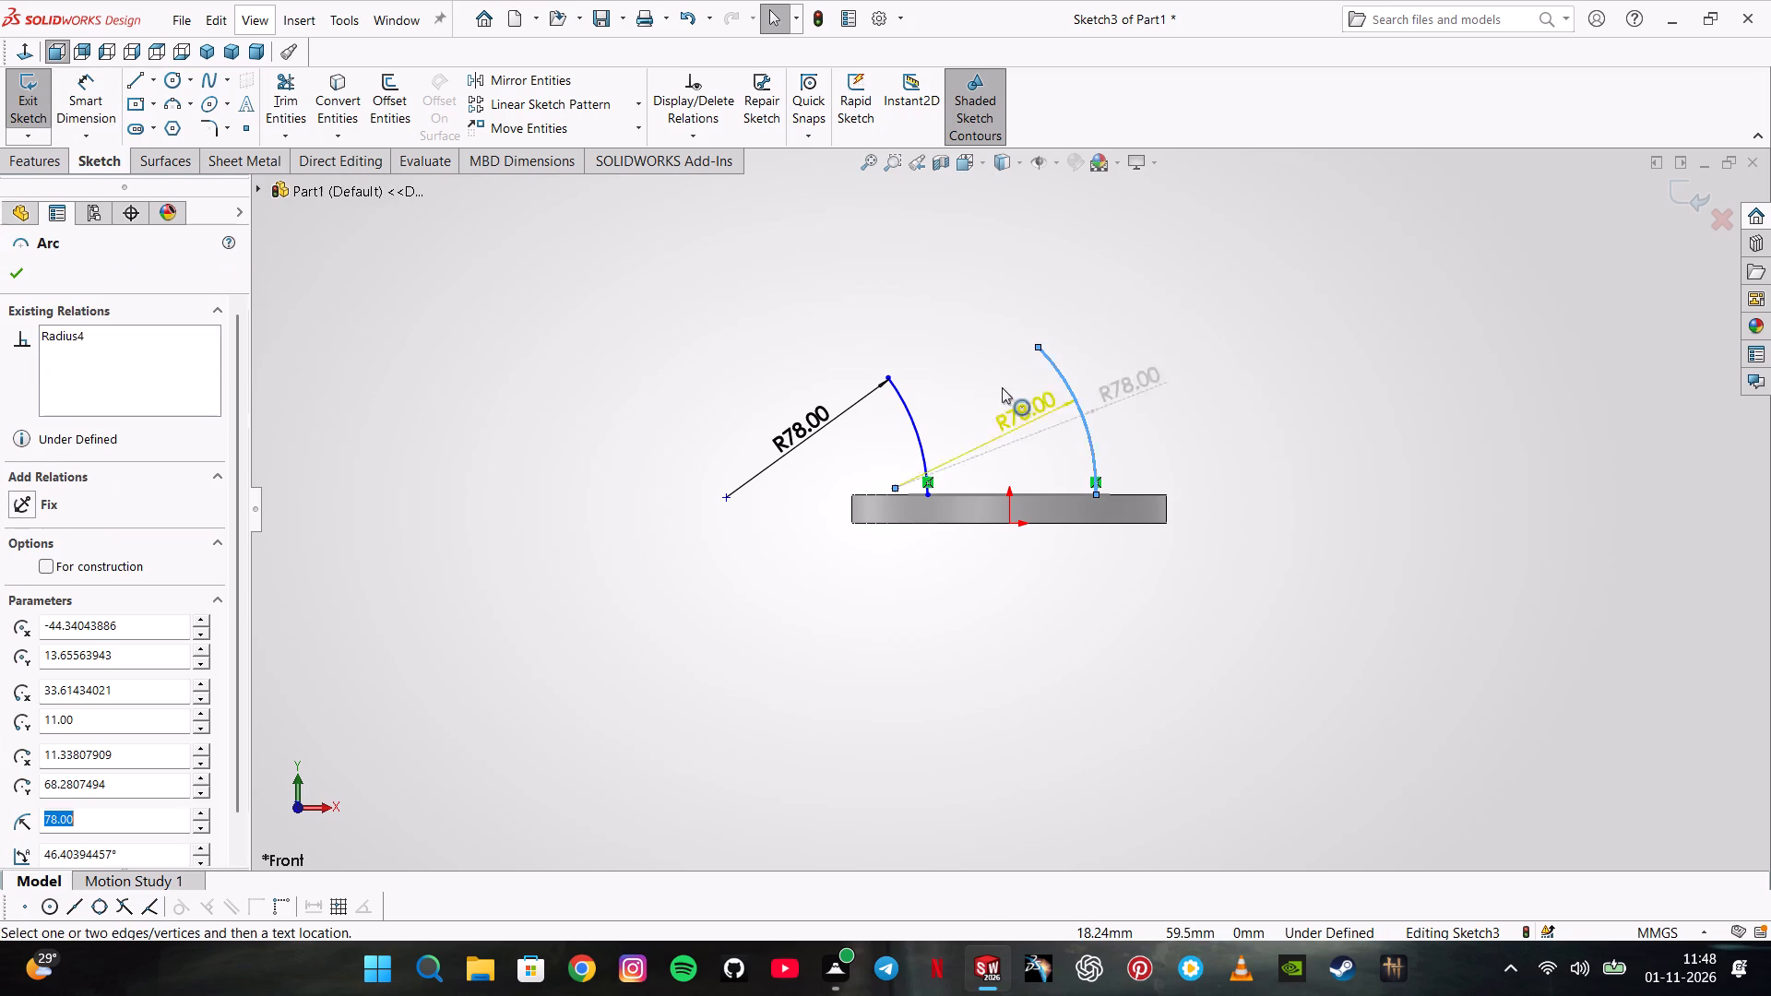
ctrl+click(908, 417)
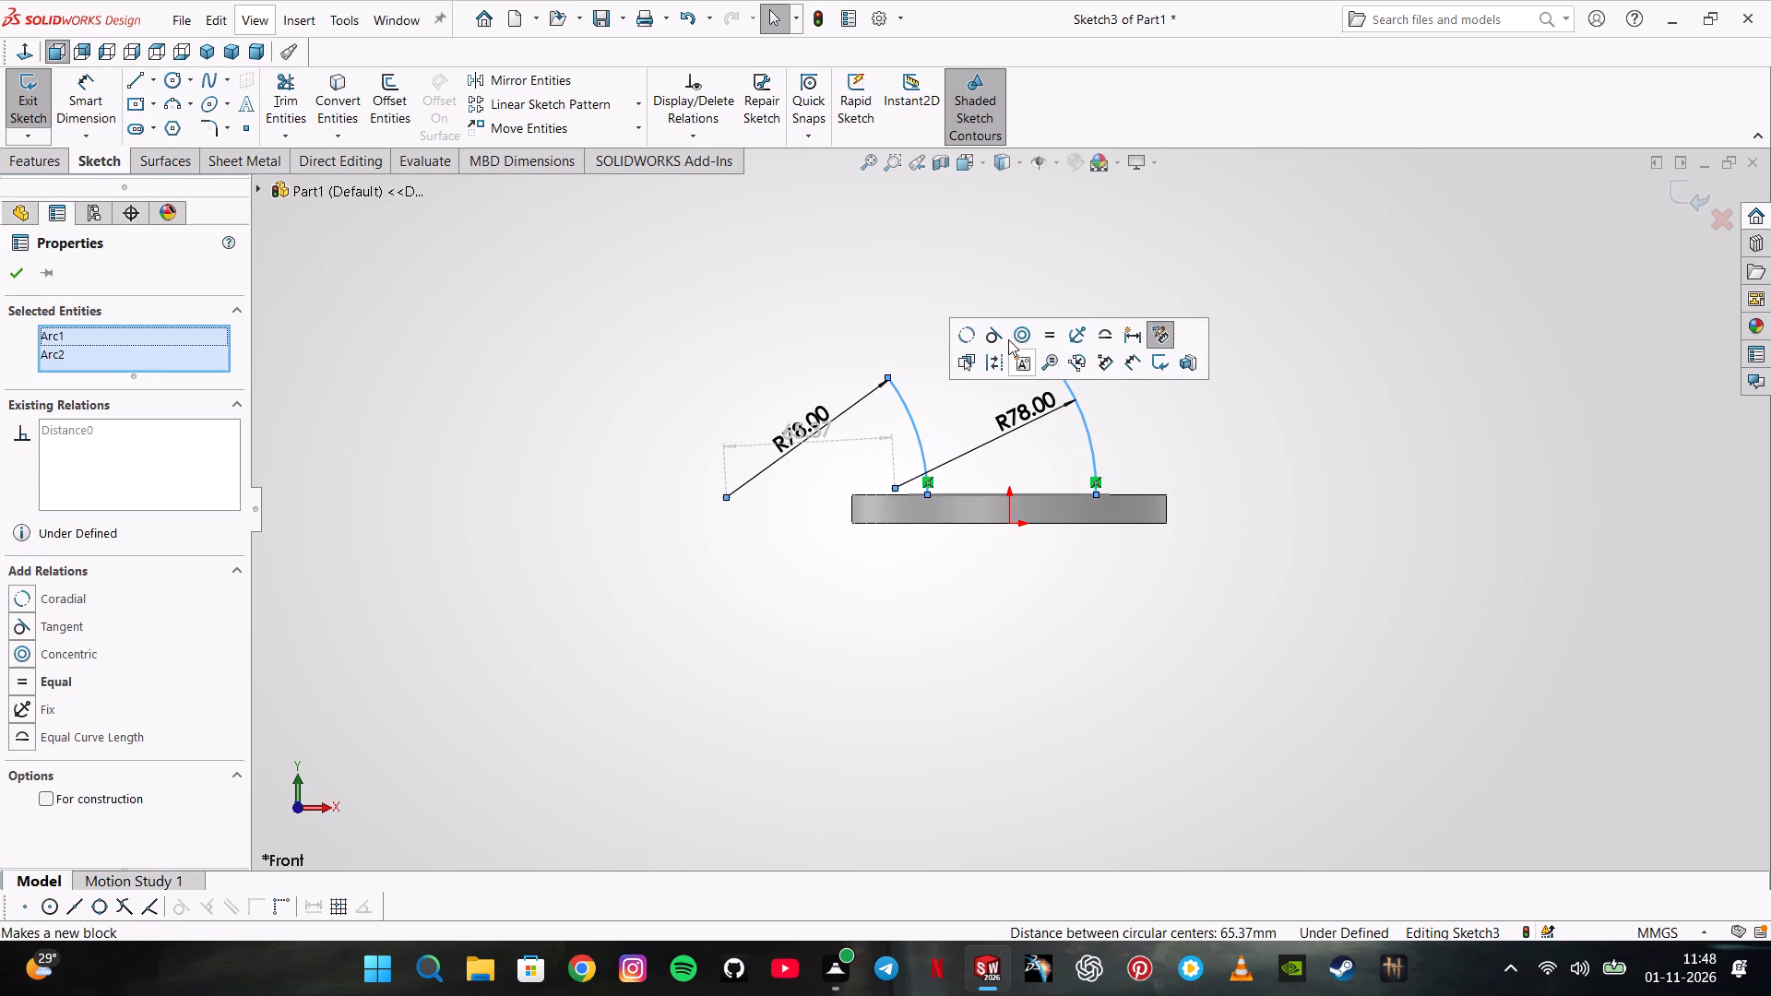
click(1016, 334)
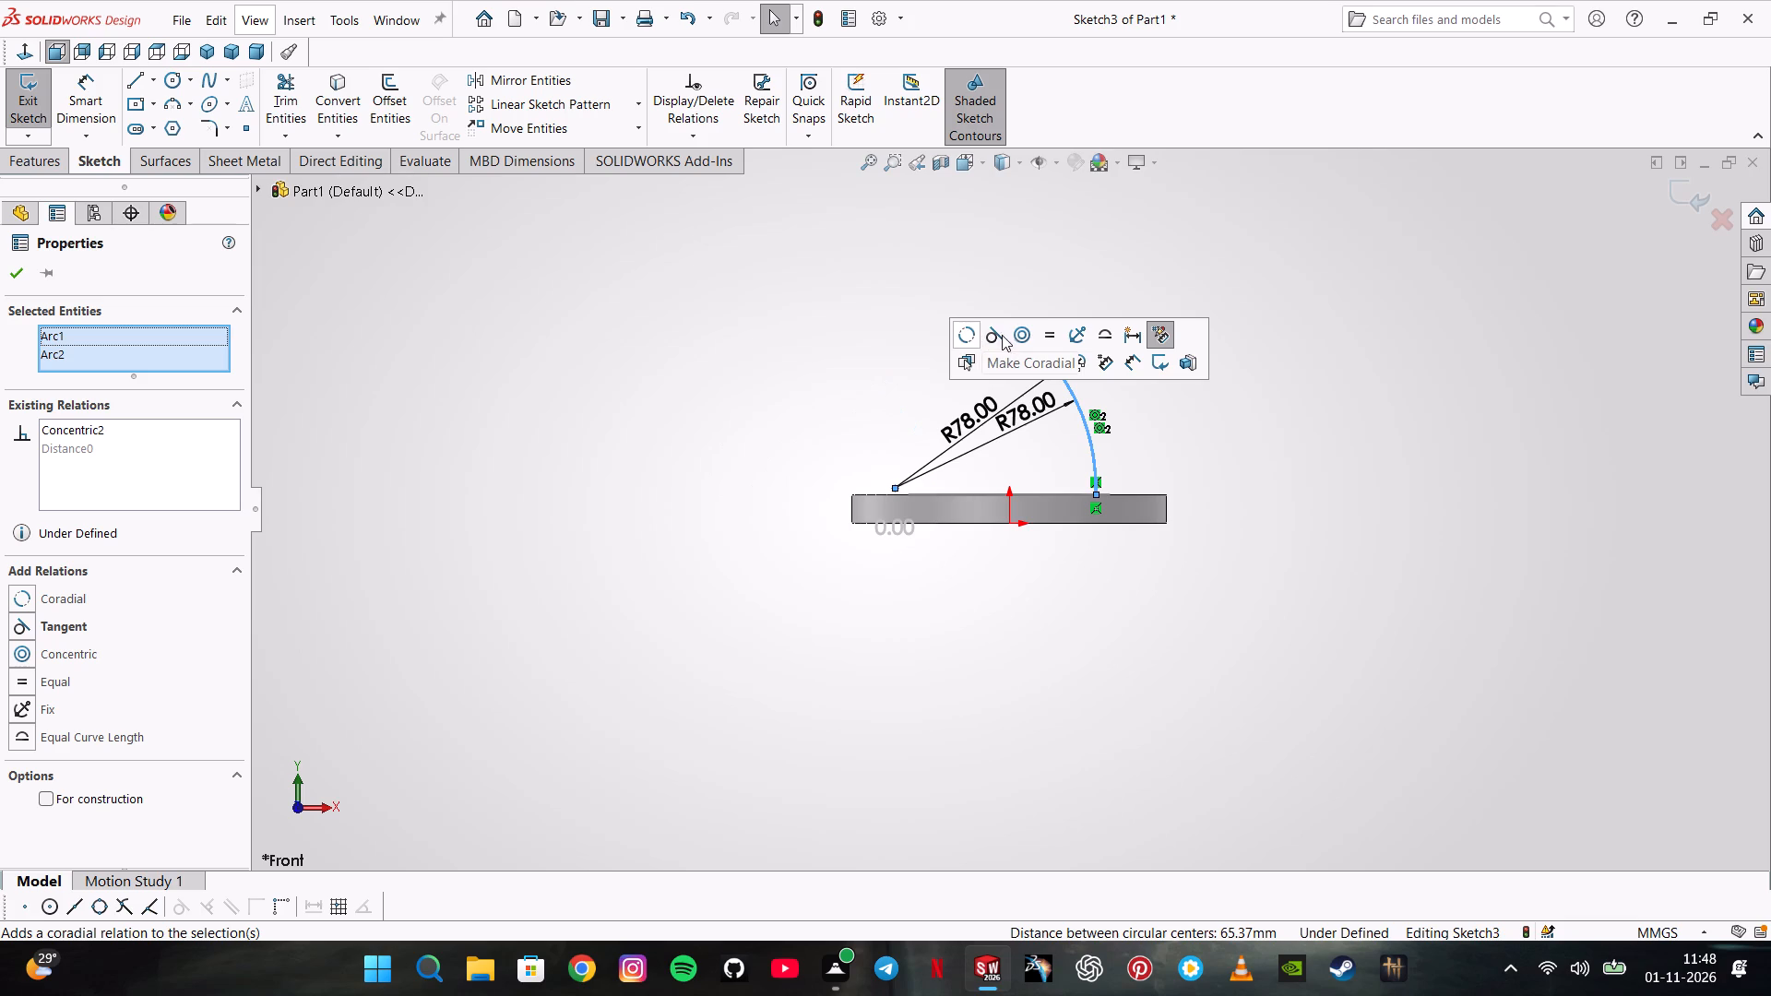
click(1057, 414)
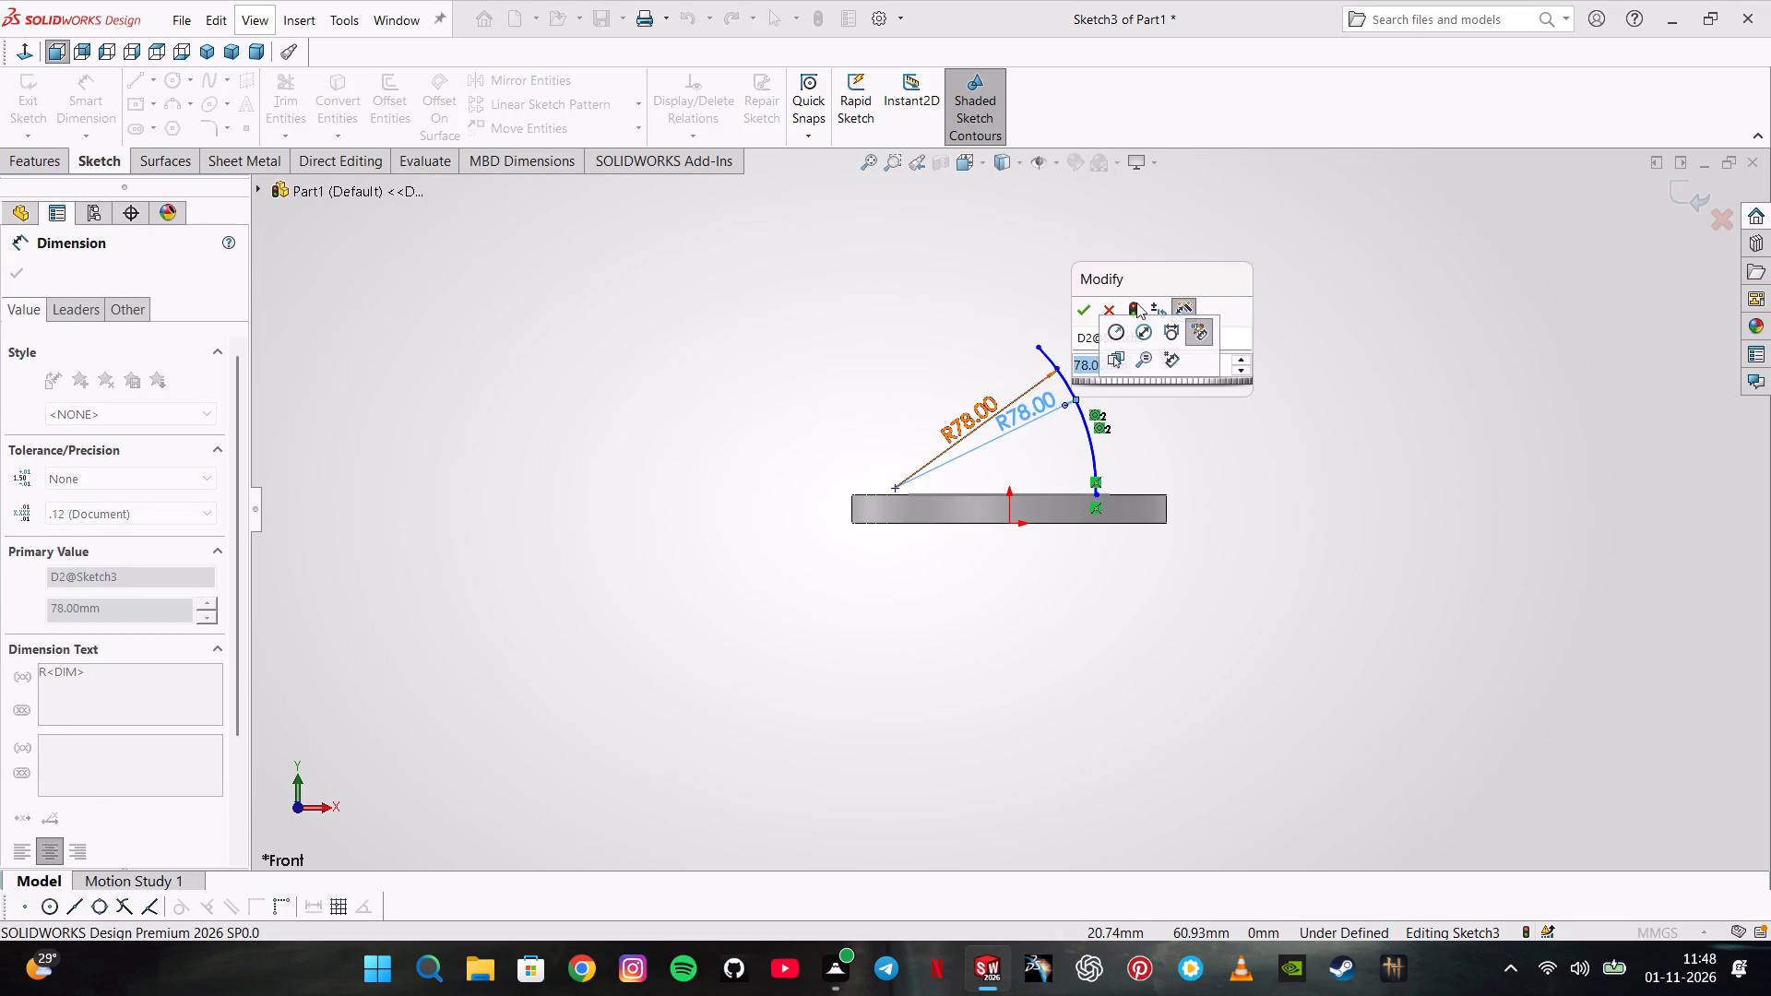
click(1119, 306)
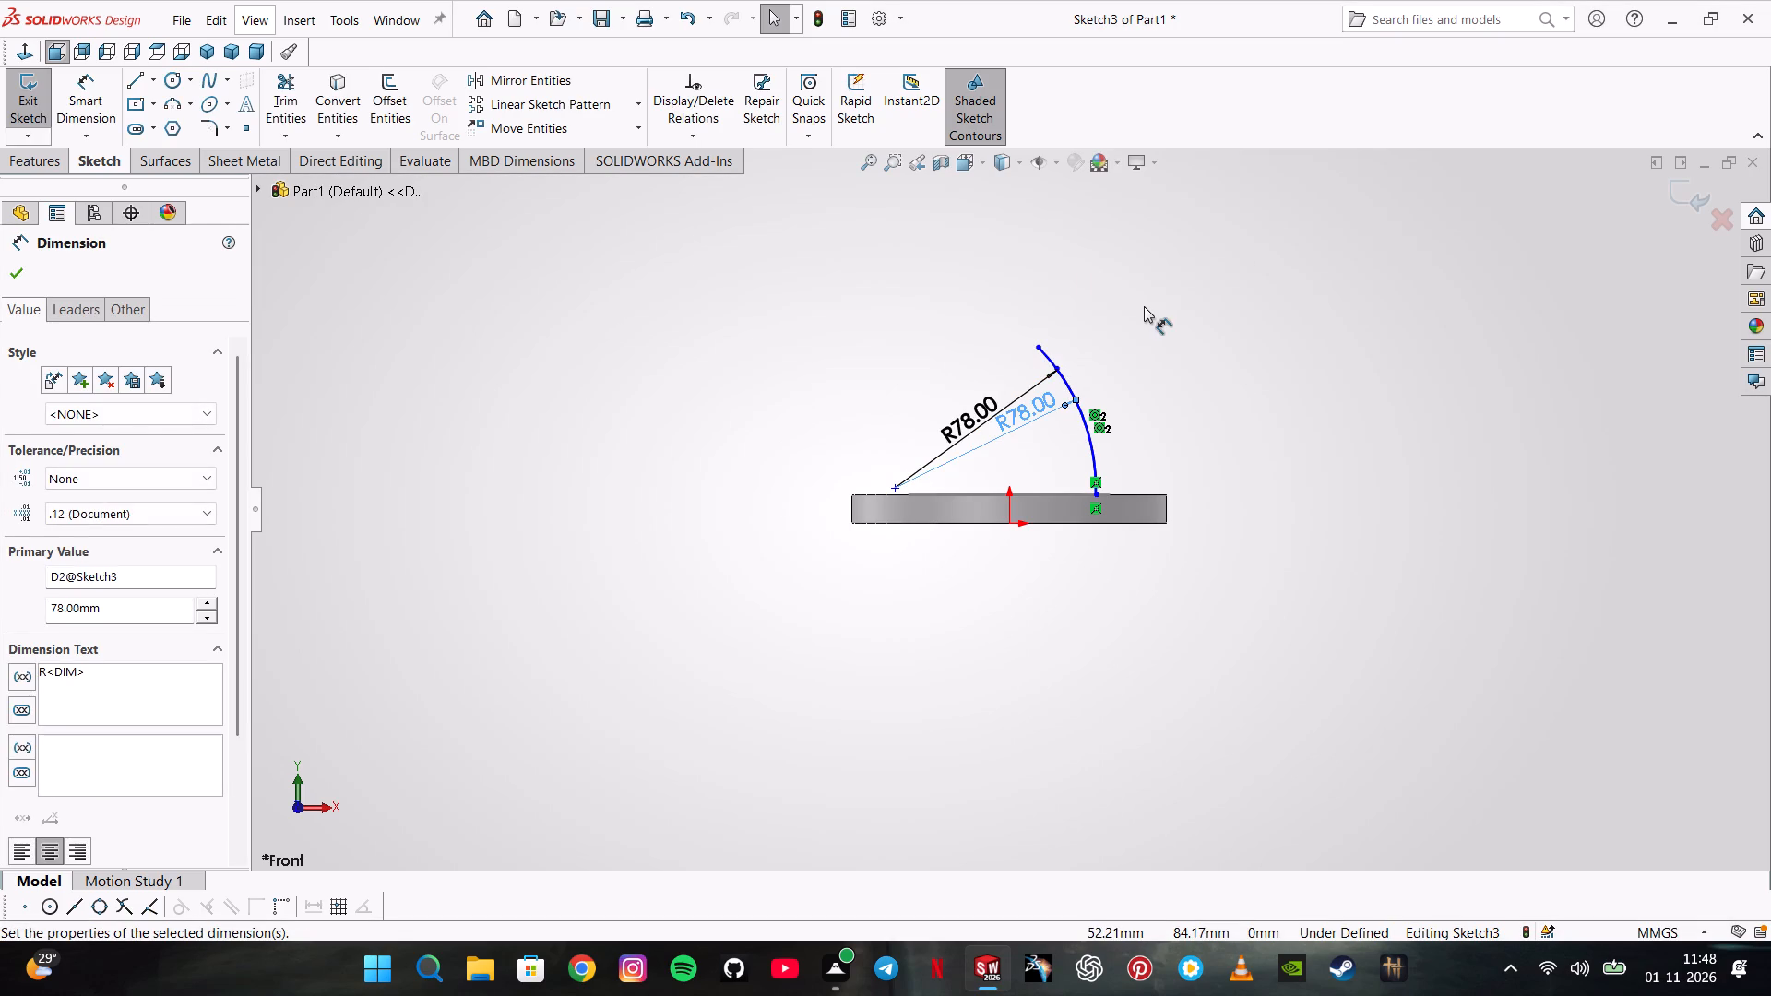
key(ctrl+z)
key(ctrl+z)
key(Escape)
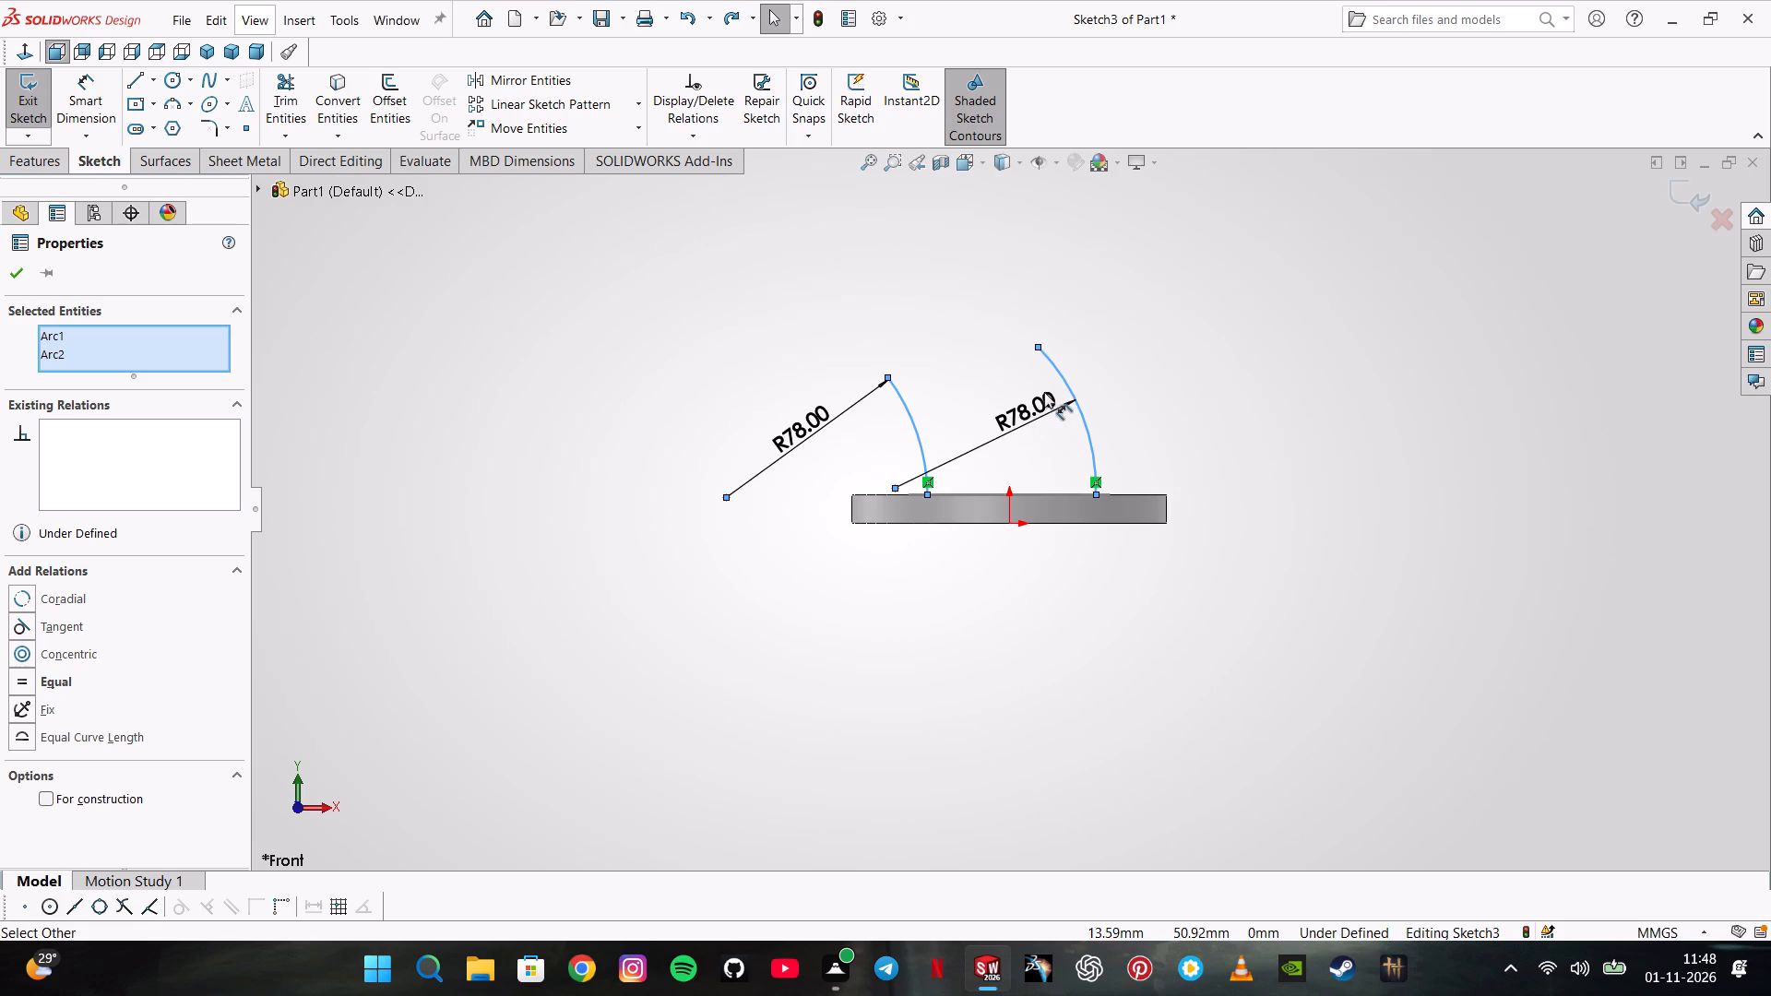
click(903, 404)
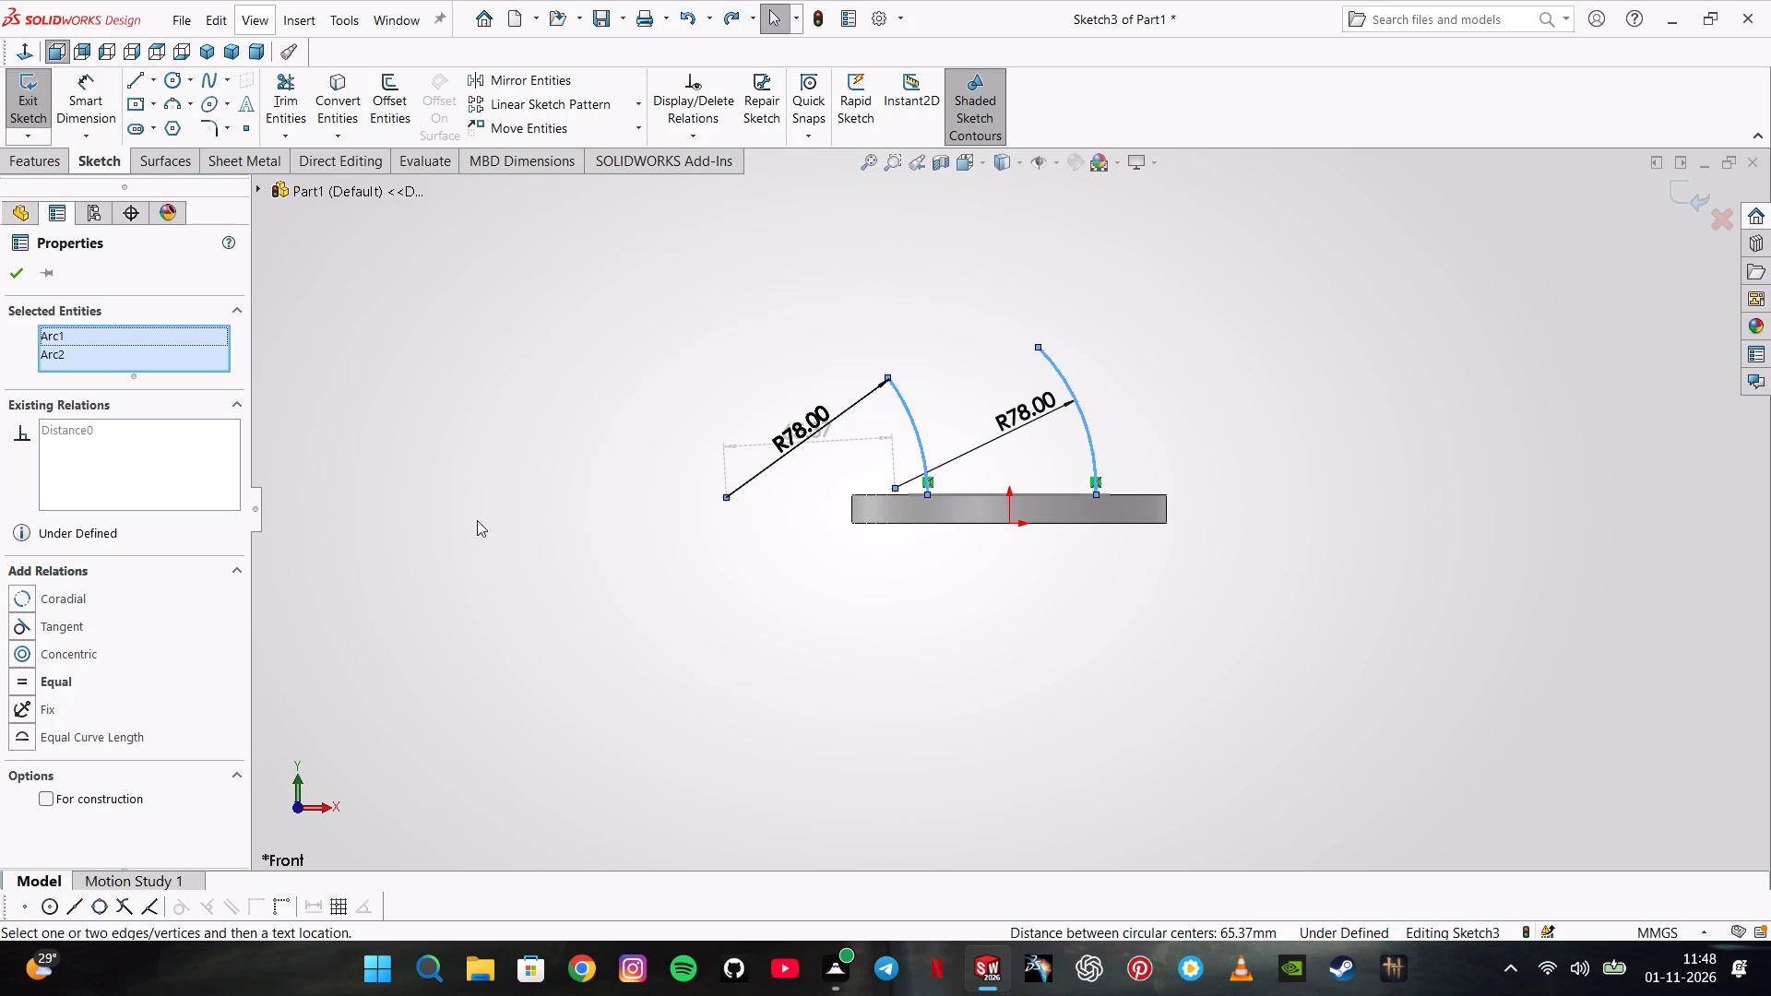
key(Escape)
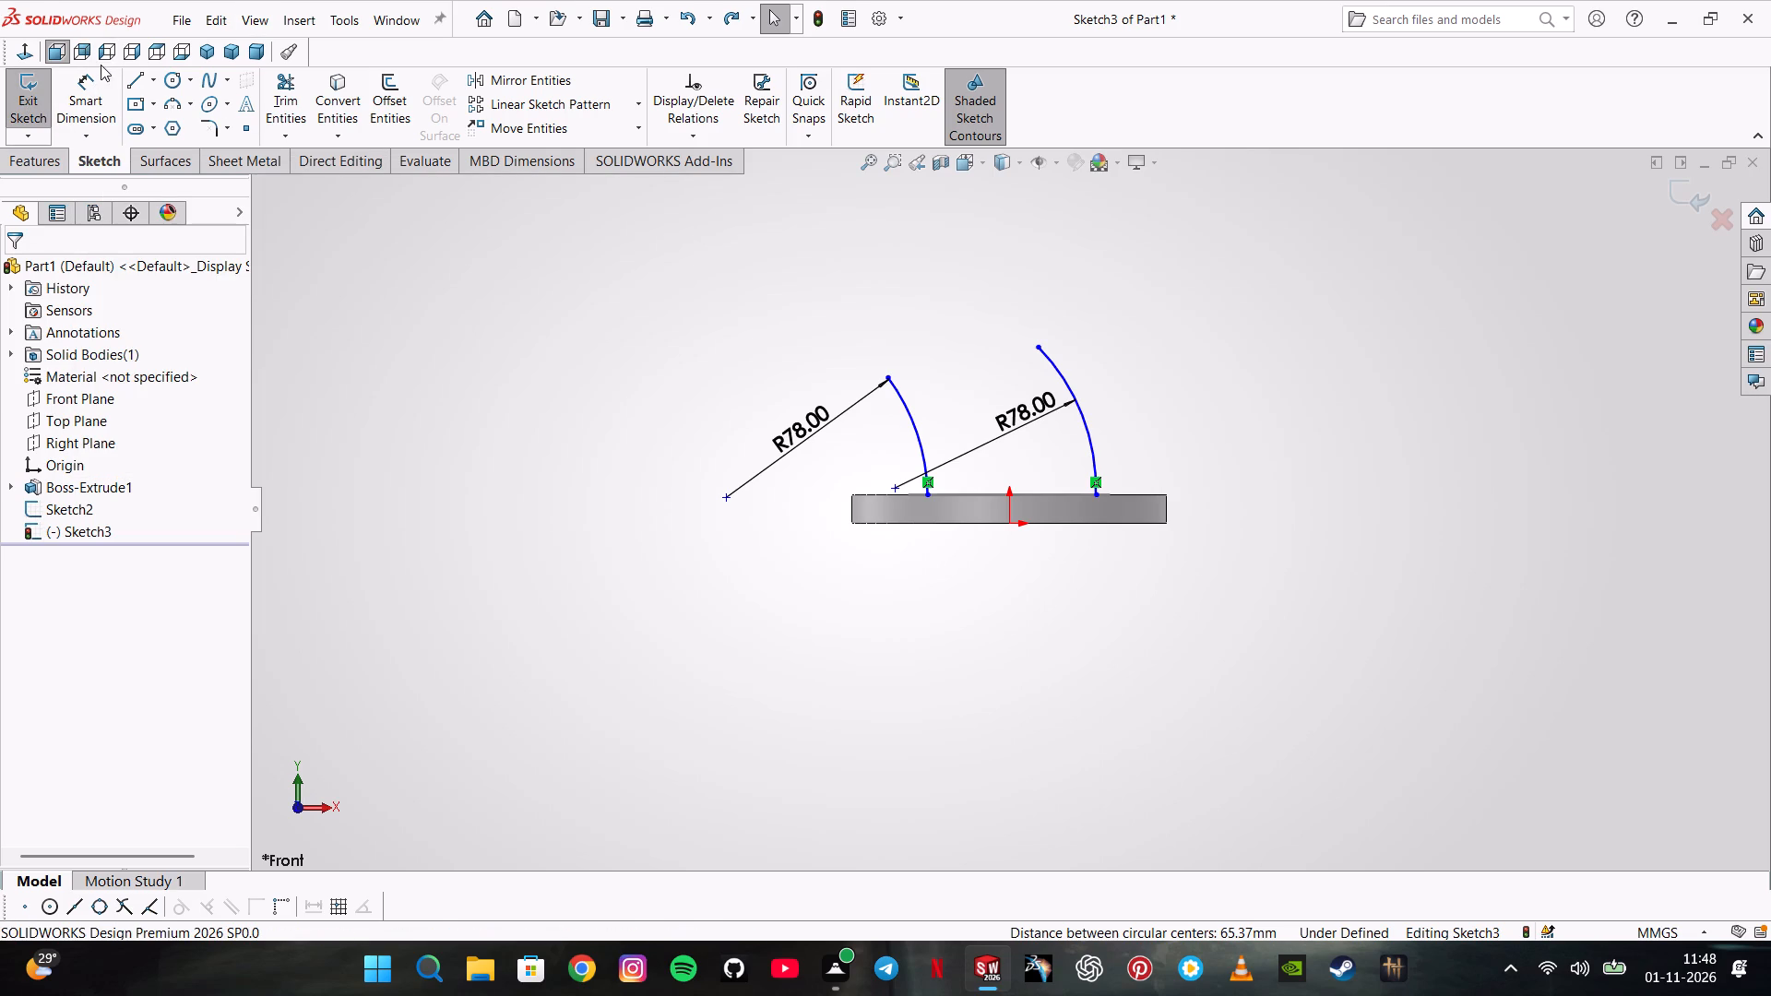
Sketch a sloping construction centerline about 149 mm long above the two arcs.
click(159, 79)
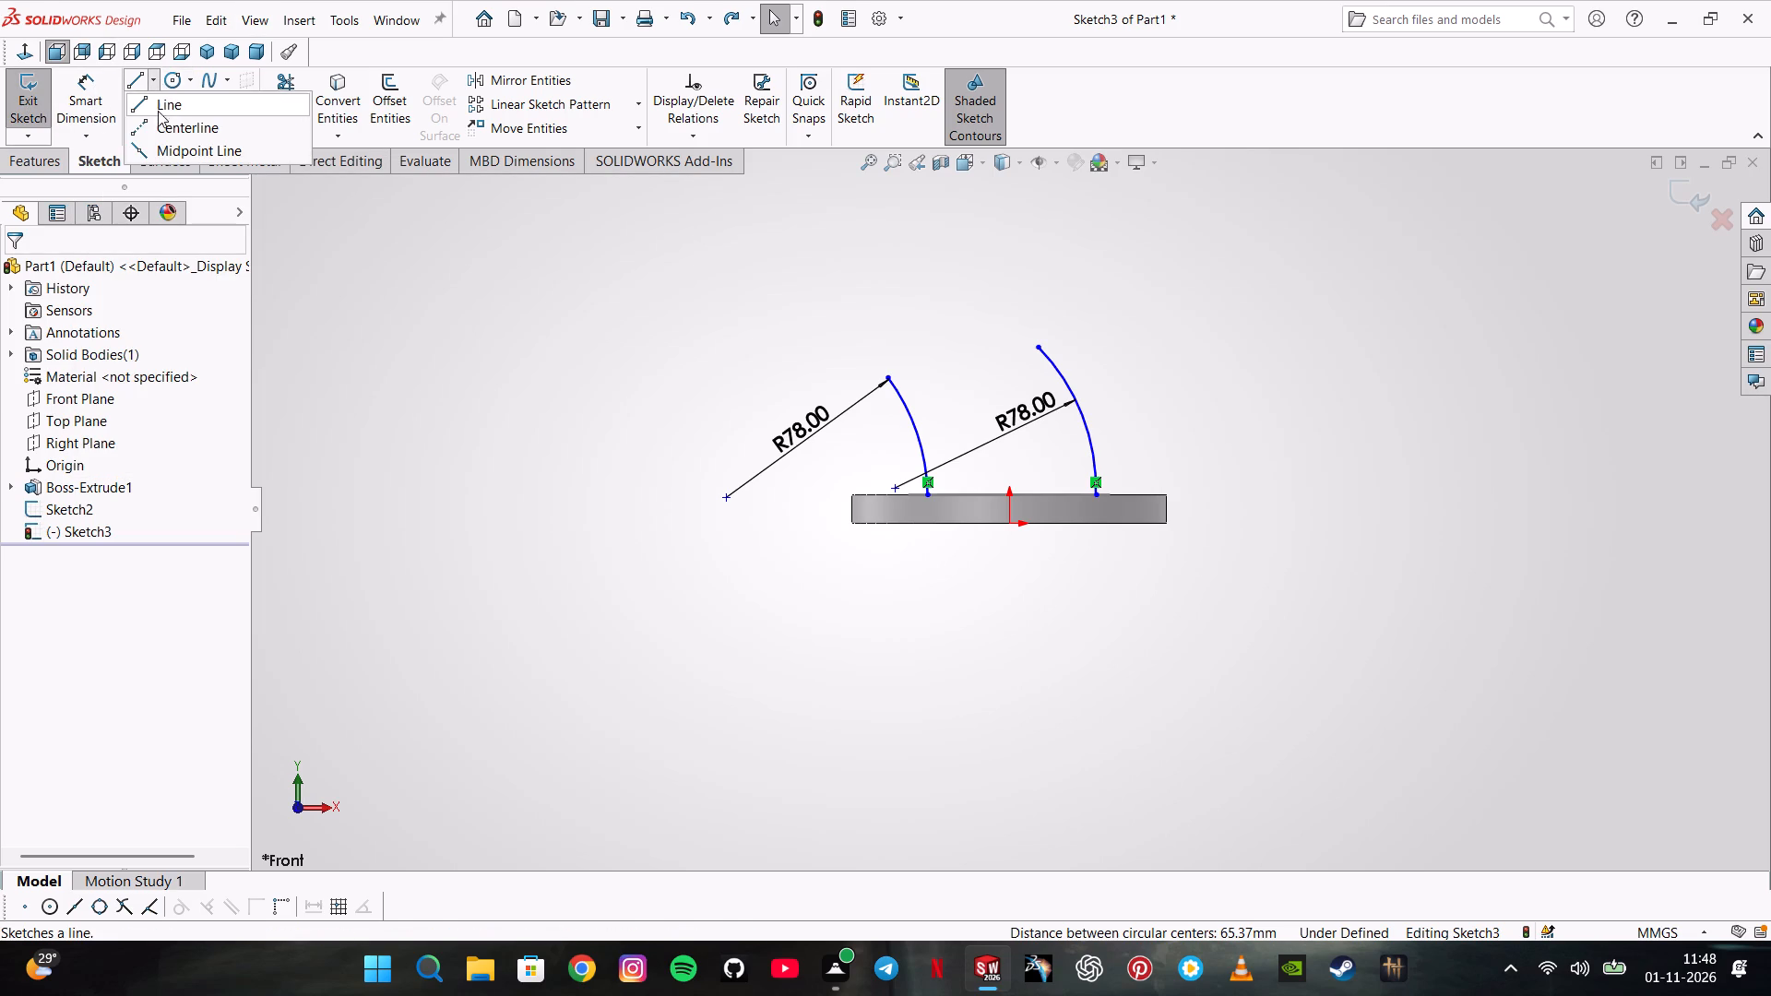
click(167, 125)
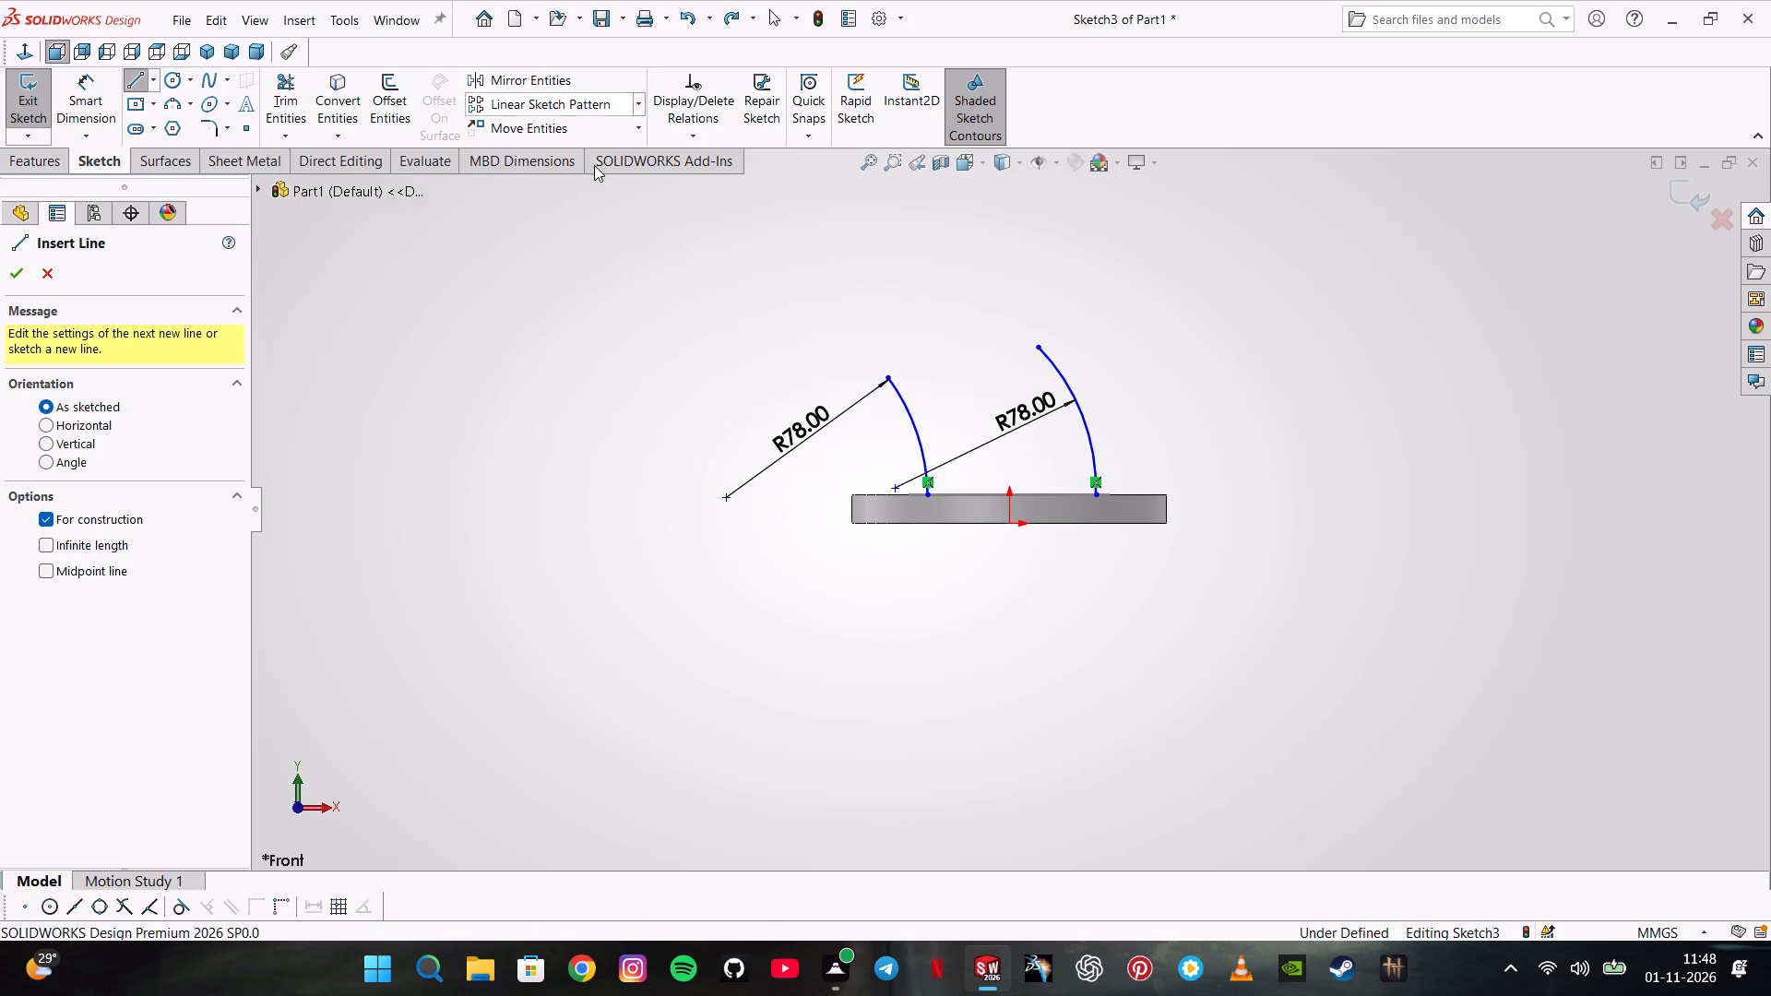
click(1054, 229)
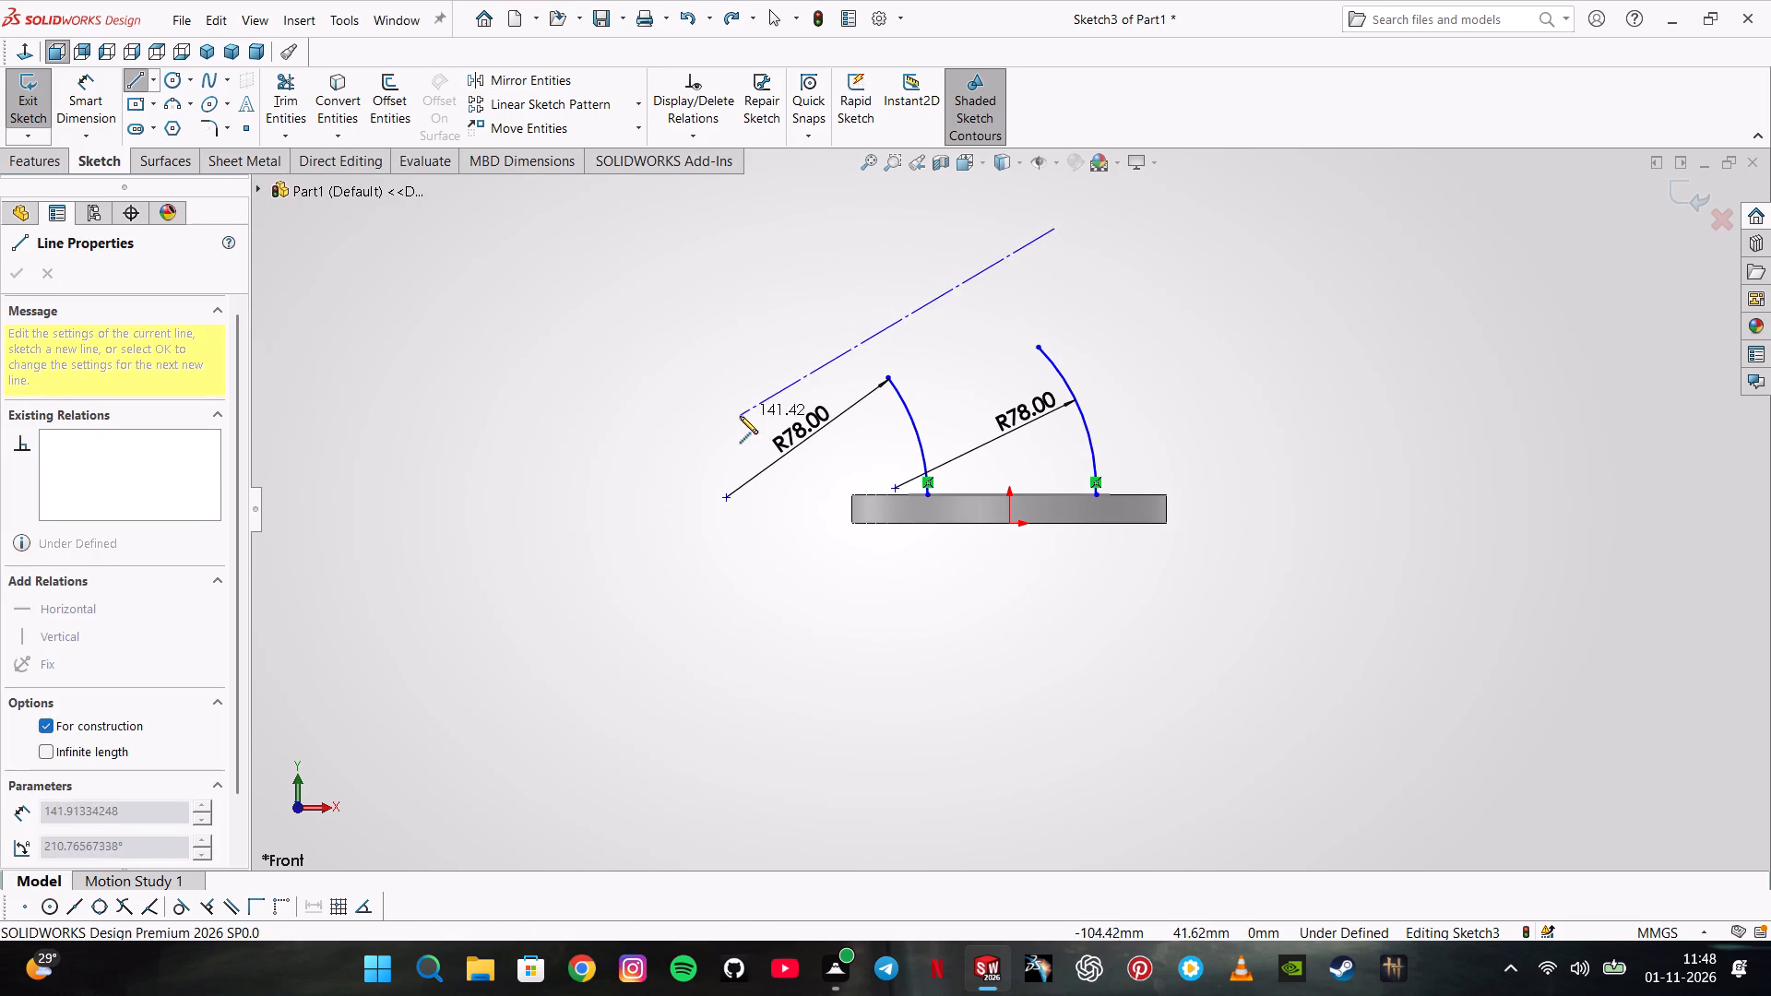
click(731, 429)
double_click(685, 357)
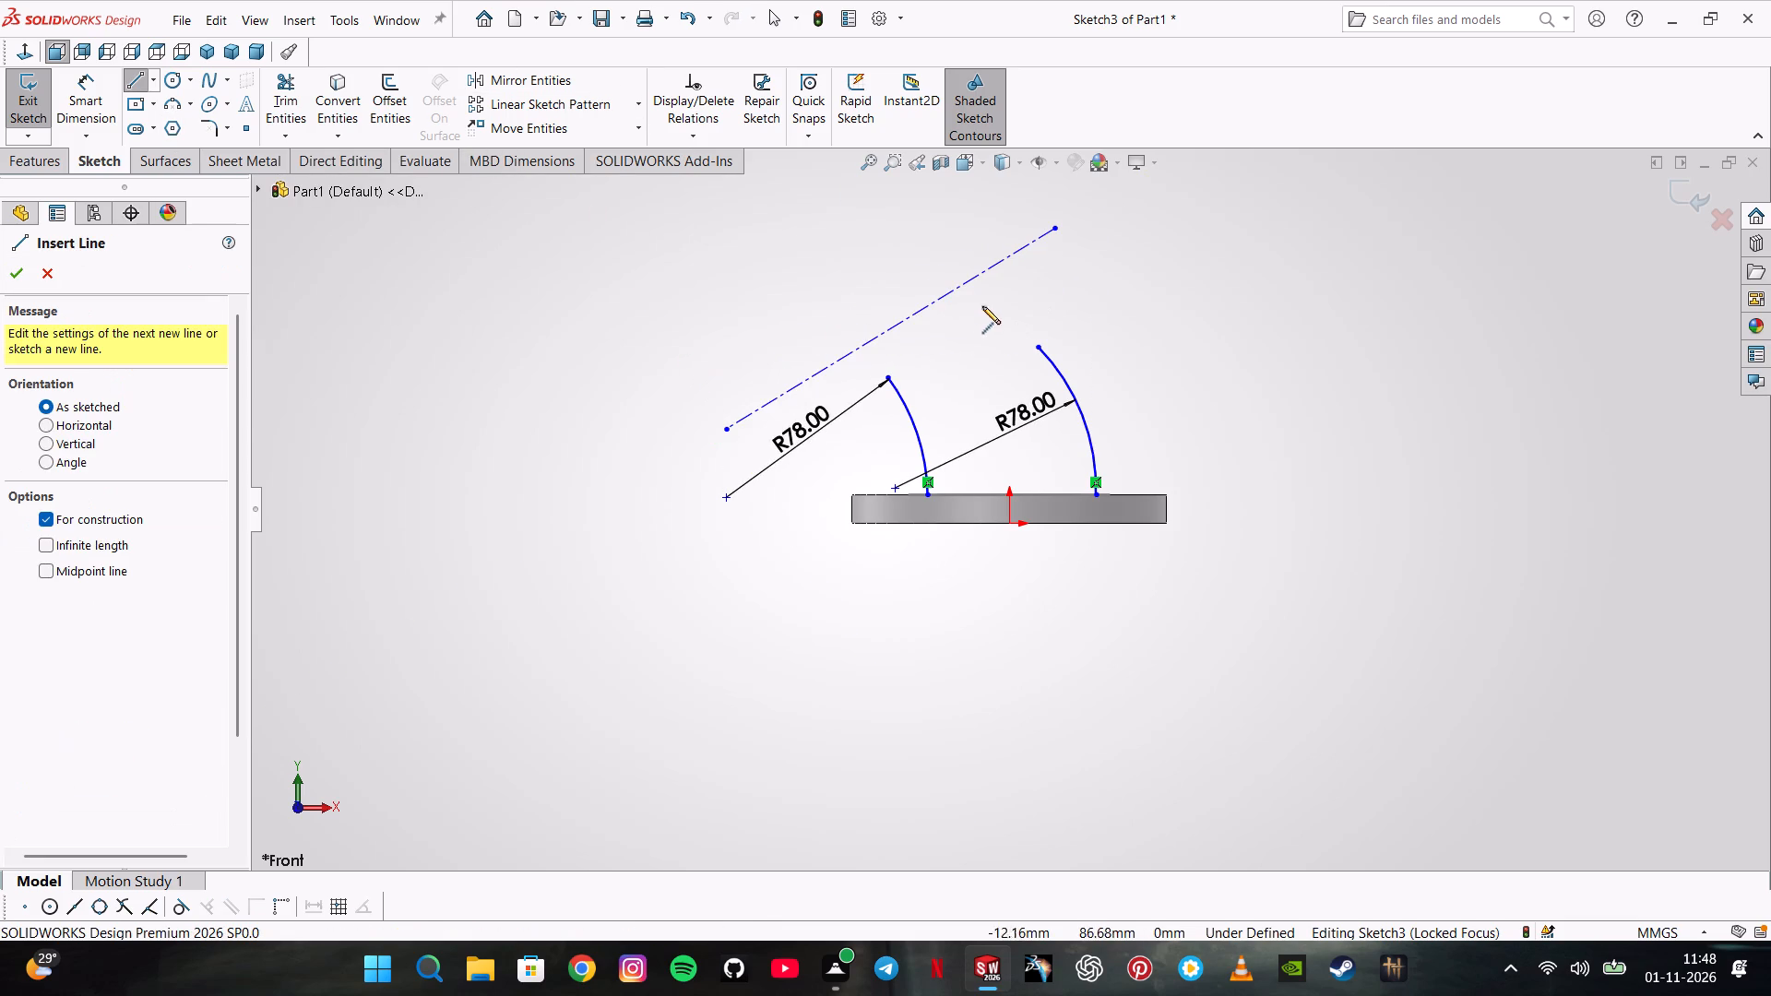
key(Escape)
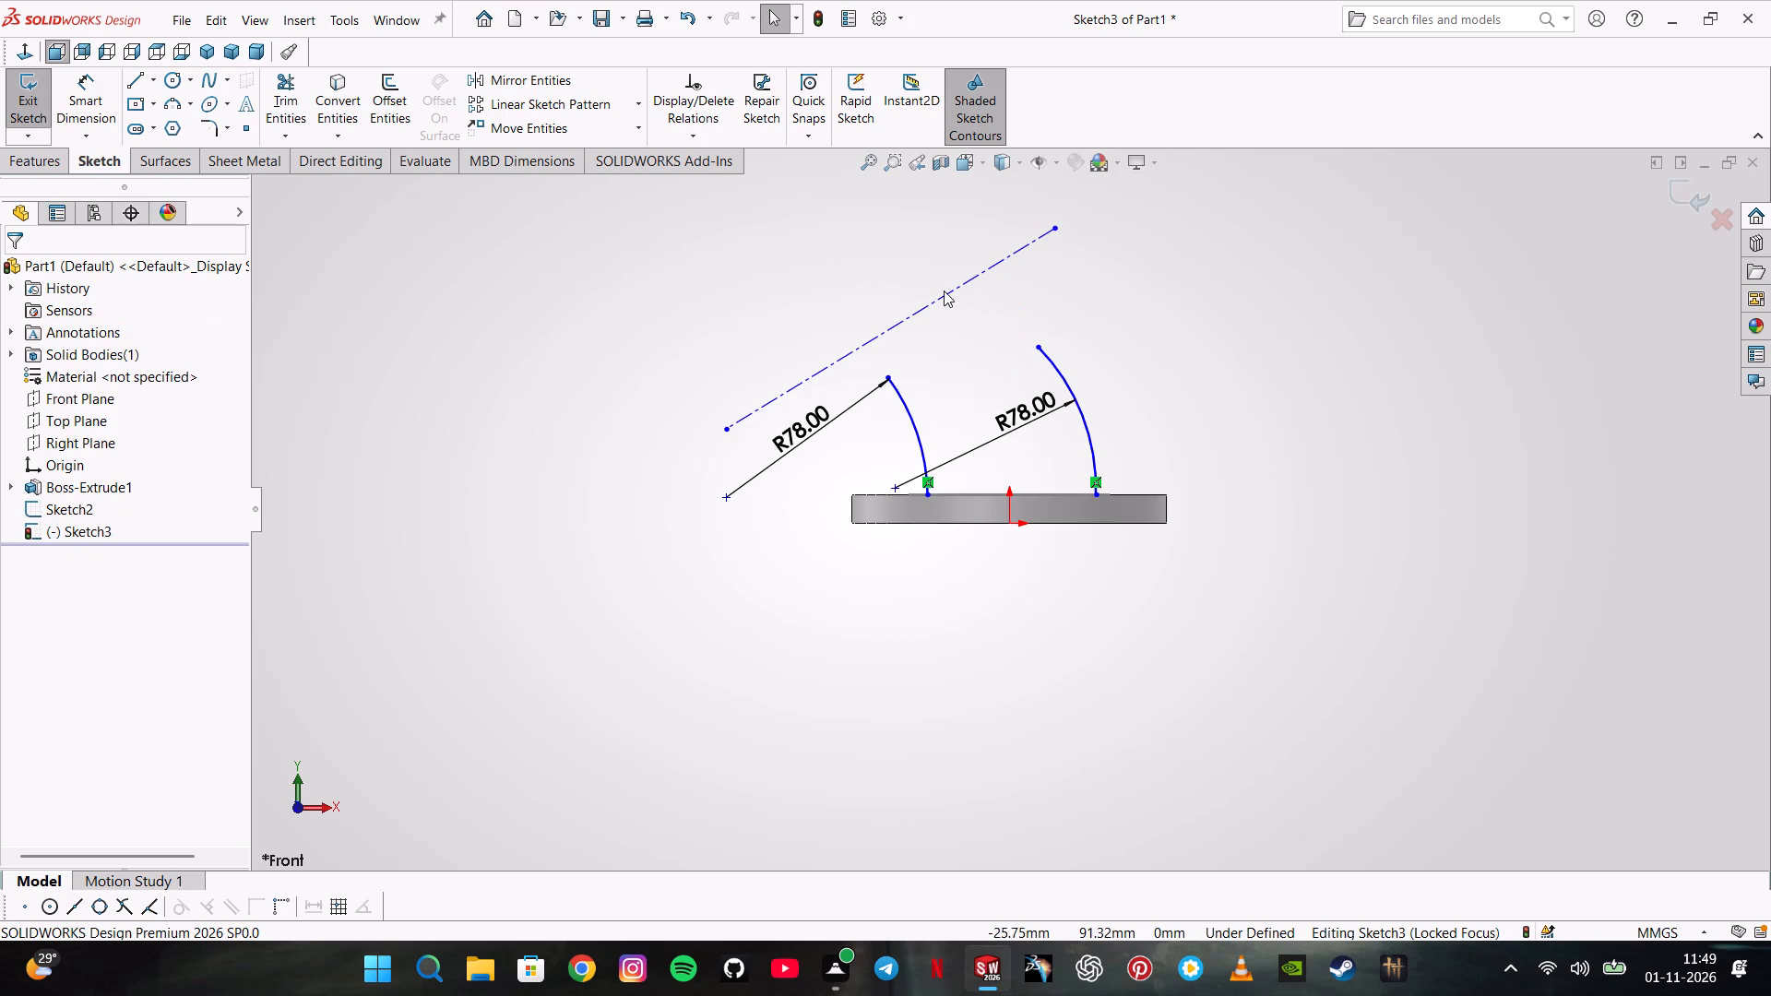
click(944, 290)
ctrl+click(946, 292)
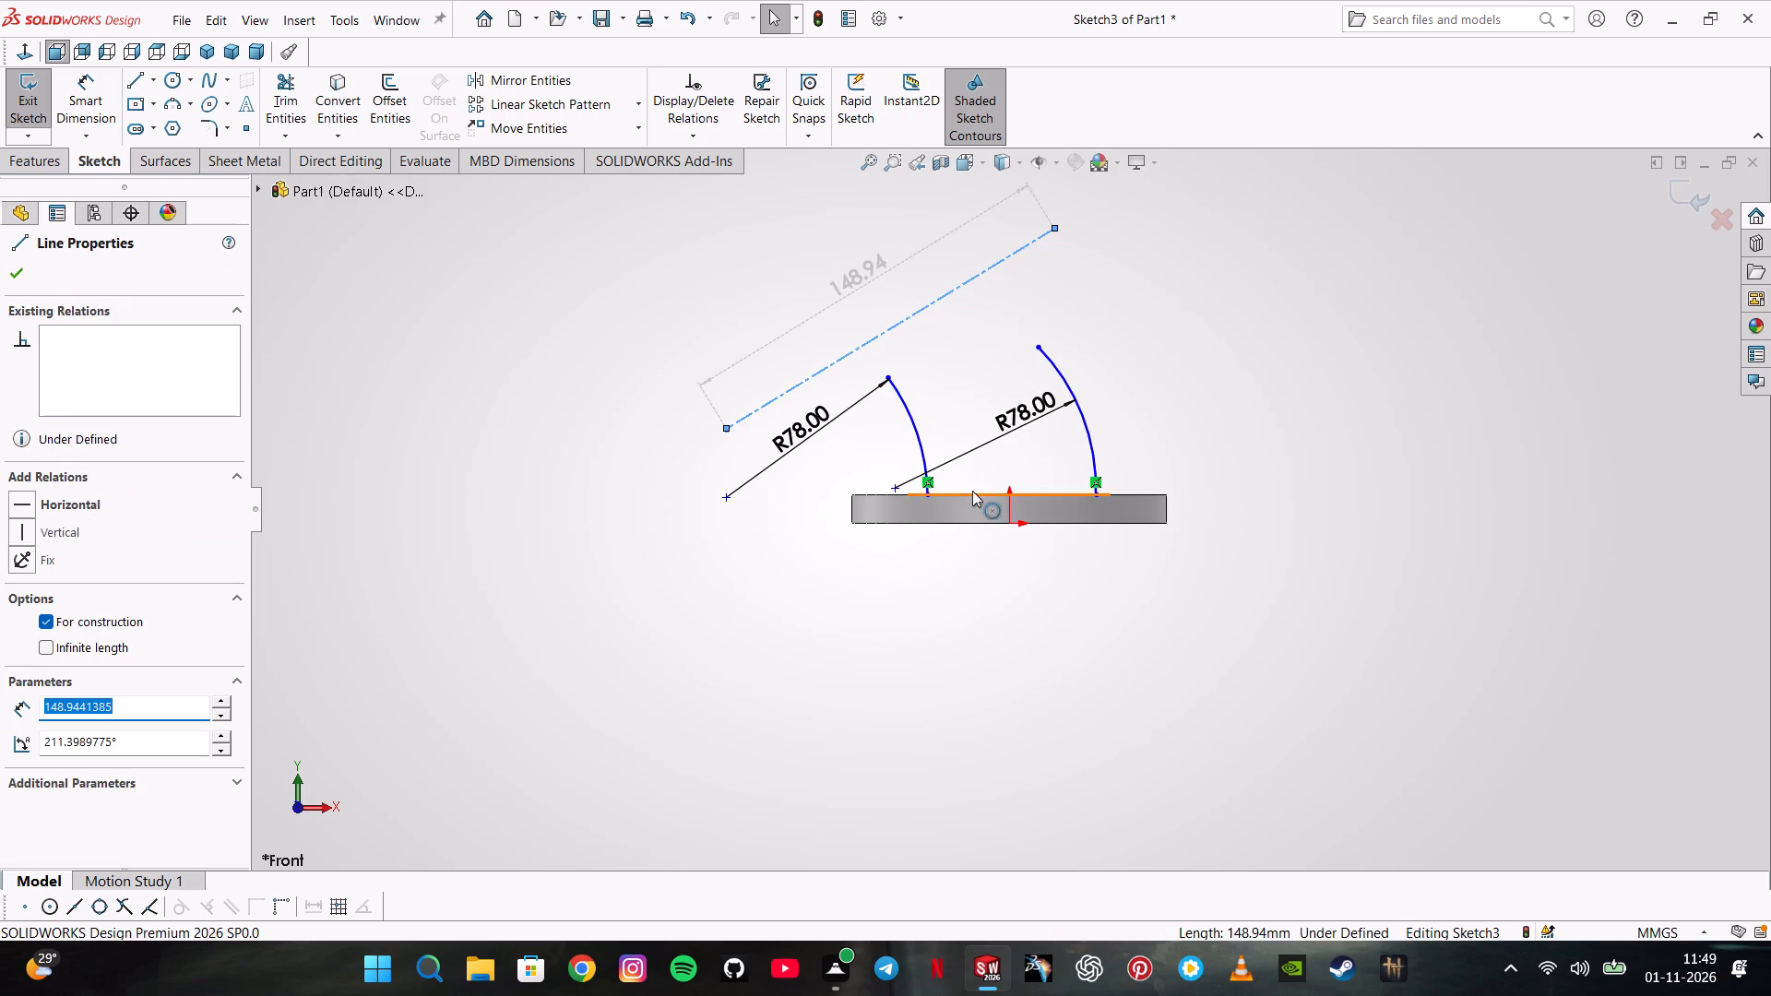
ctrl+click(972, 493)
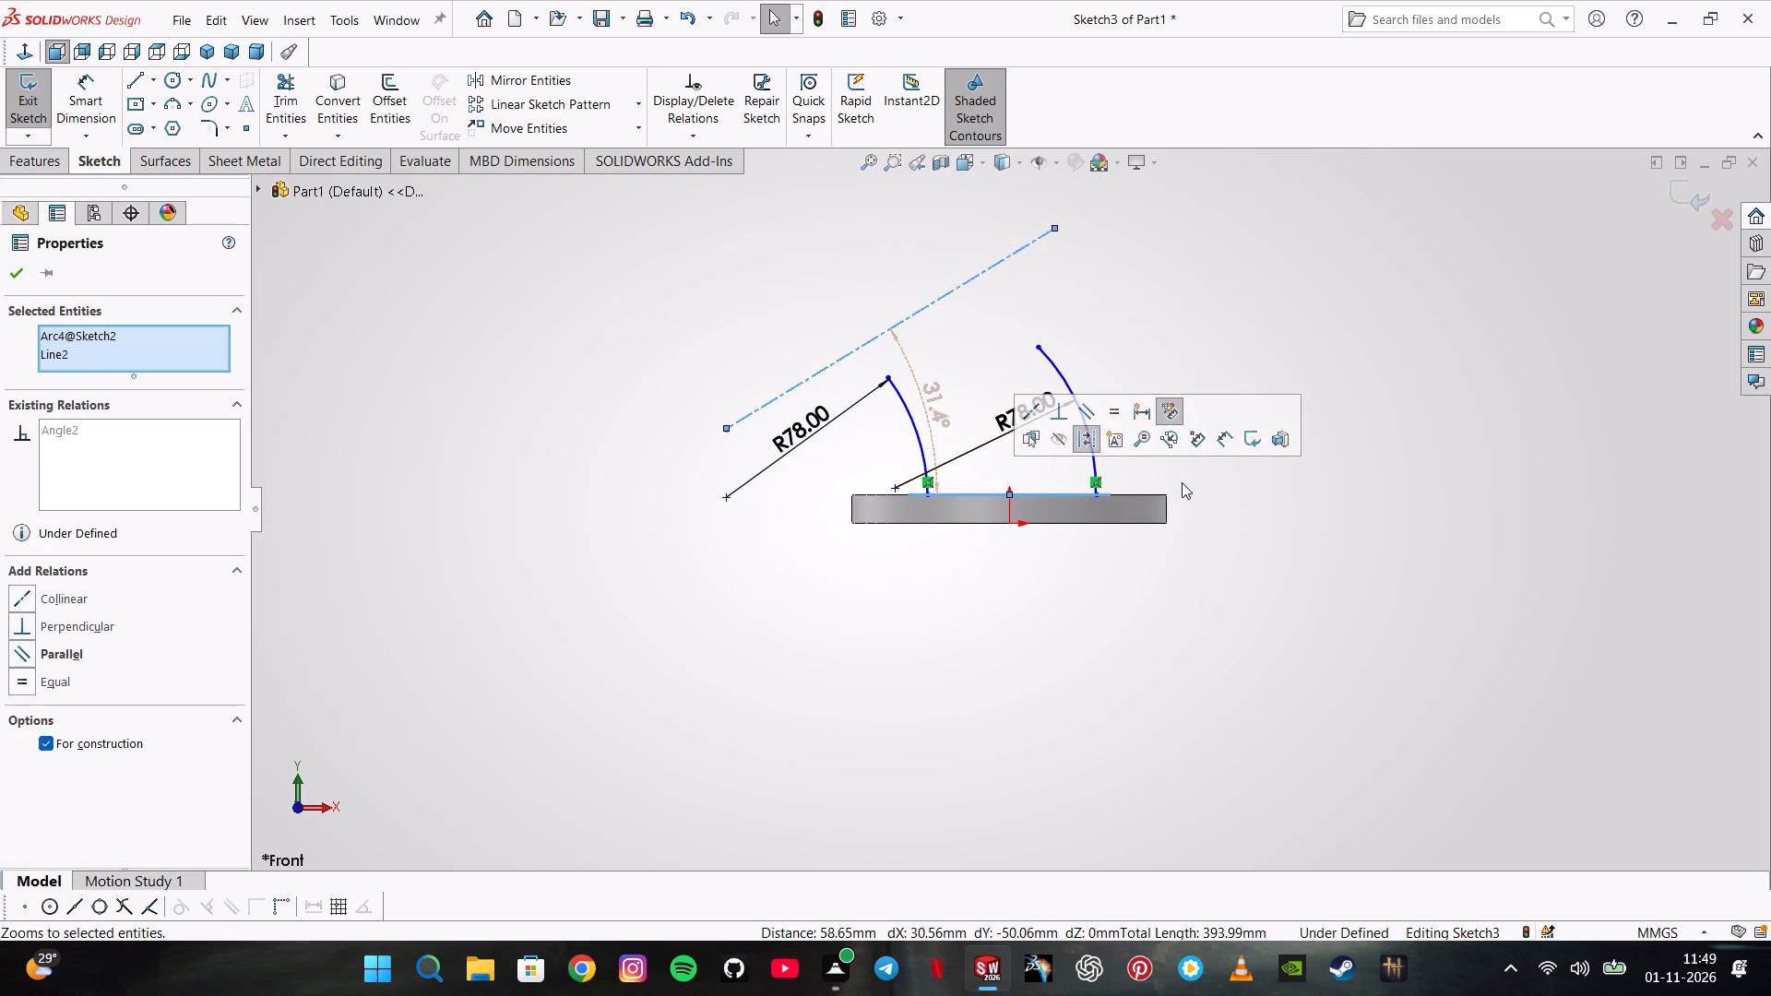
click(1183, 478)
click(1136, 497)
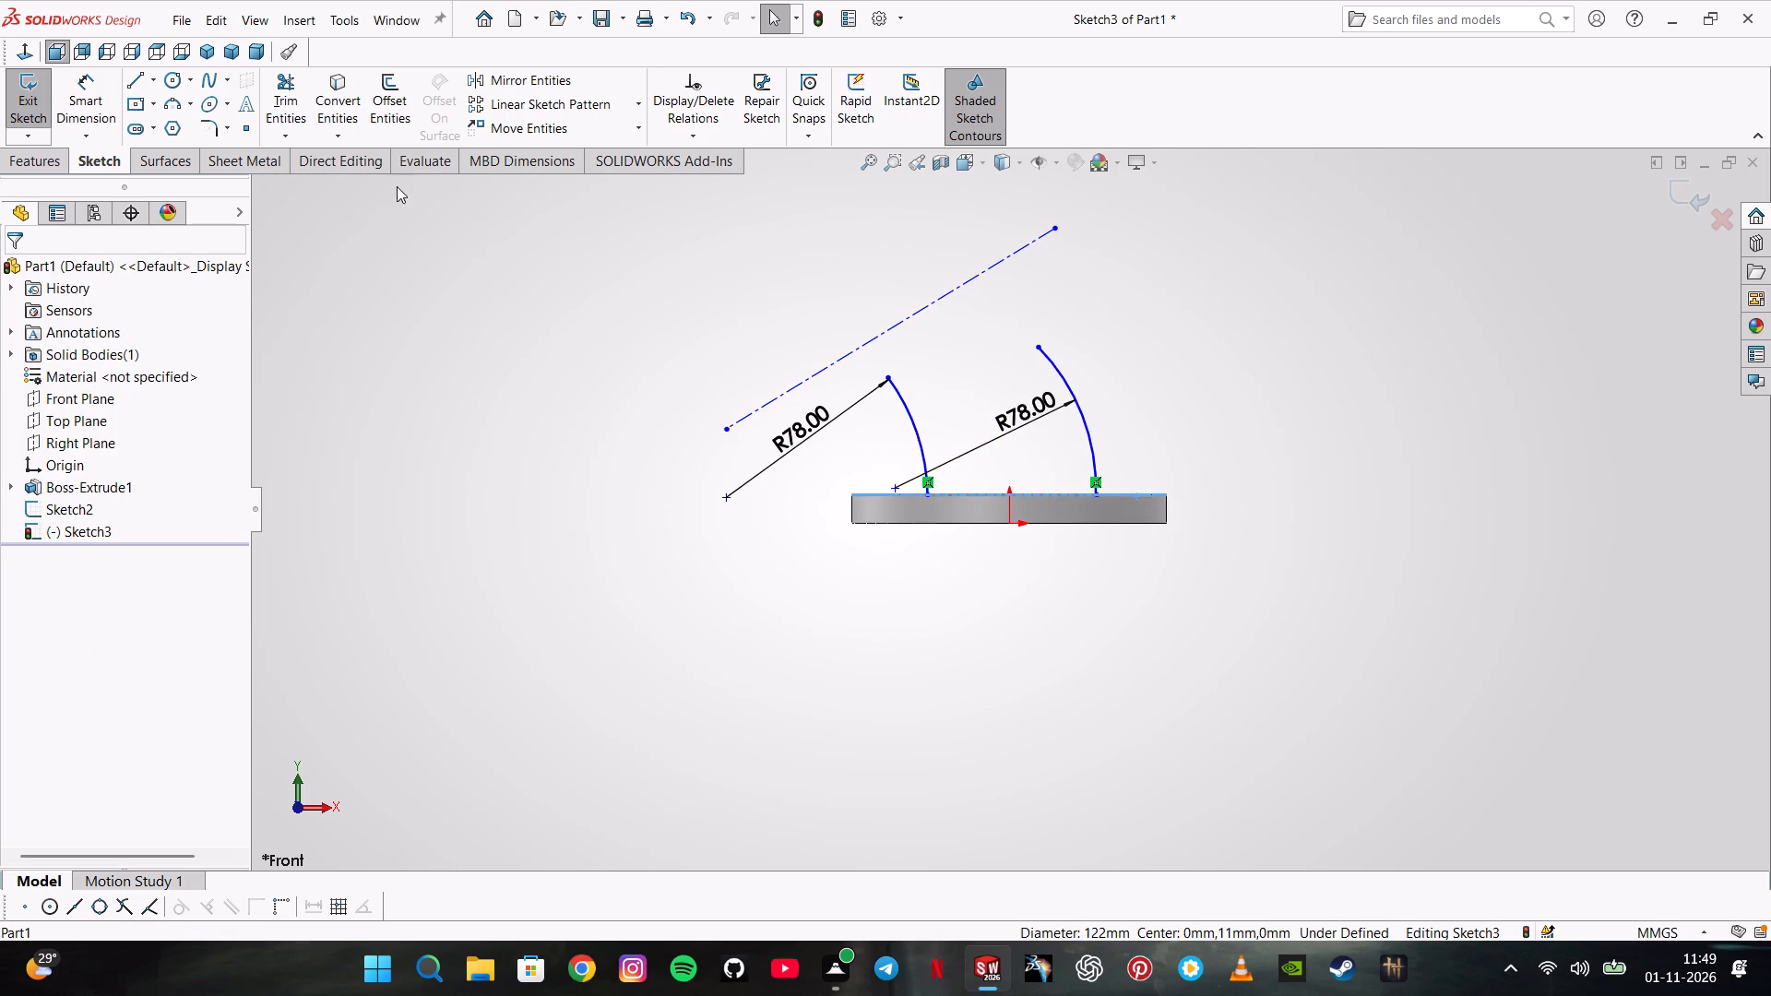
Dimension the angle between the centerline and the flange's upper edge at 38 degrees.
click(100, 110)
click(976, 275)
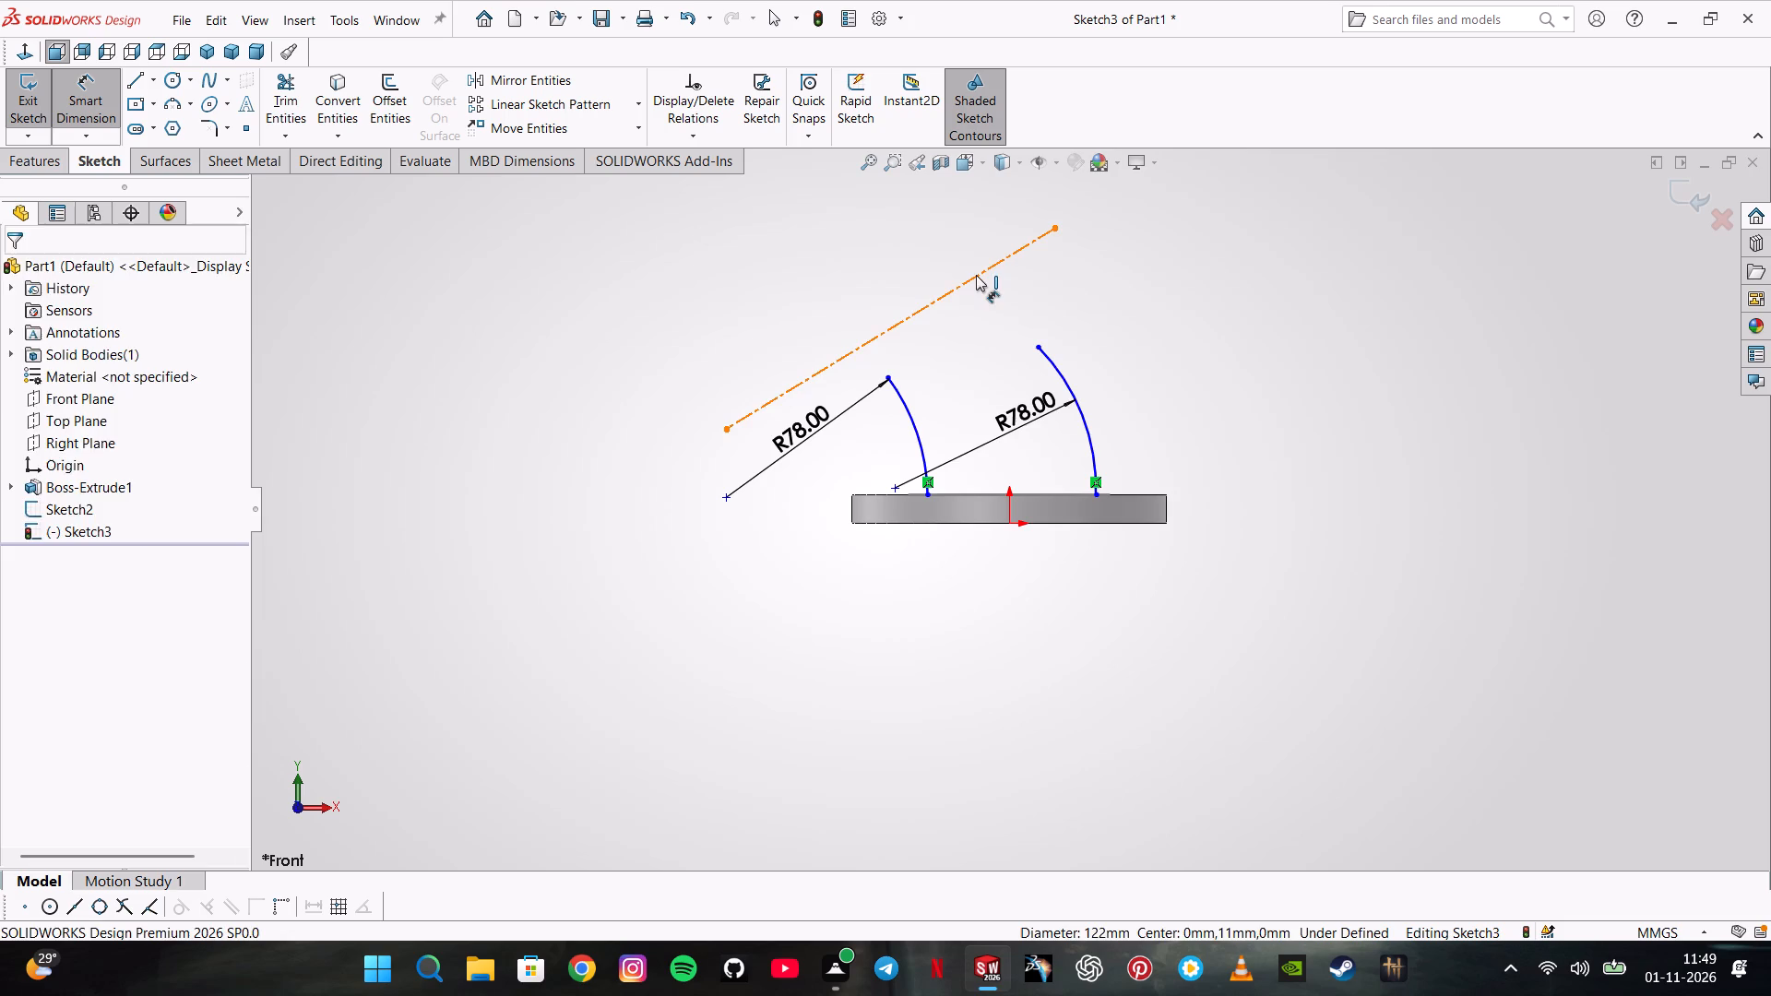
click(1134, 498)
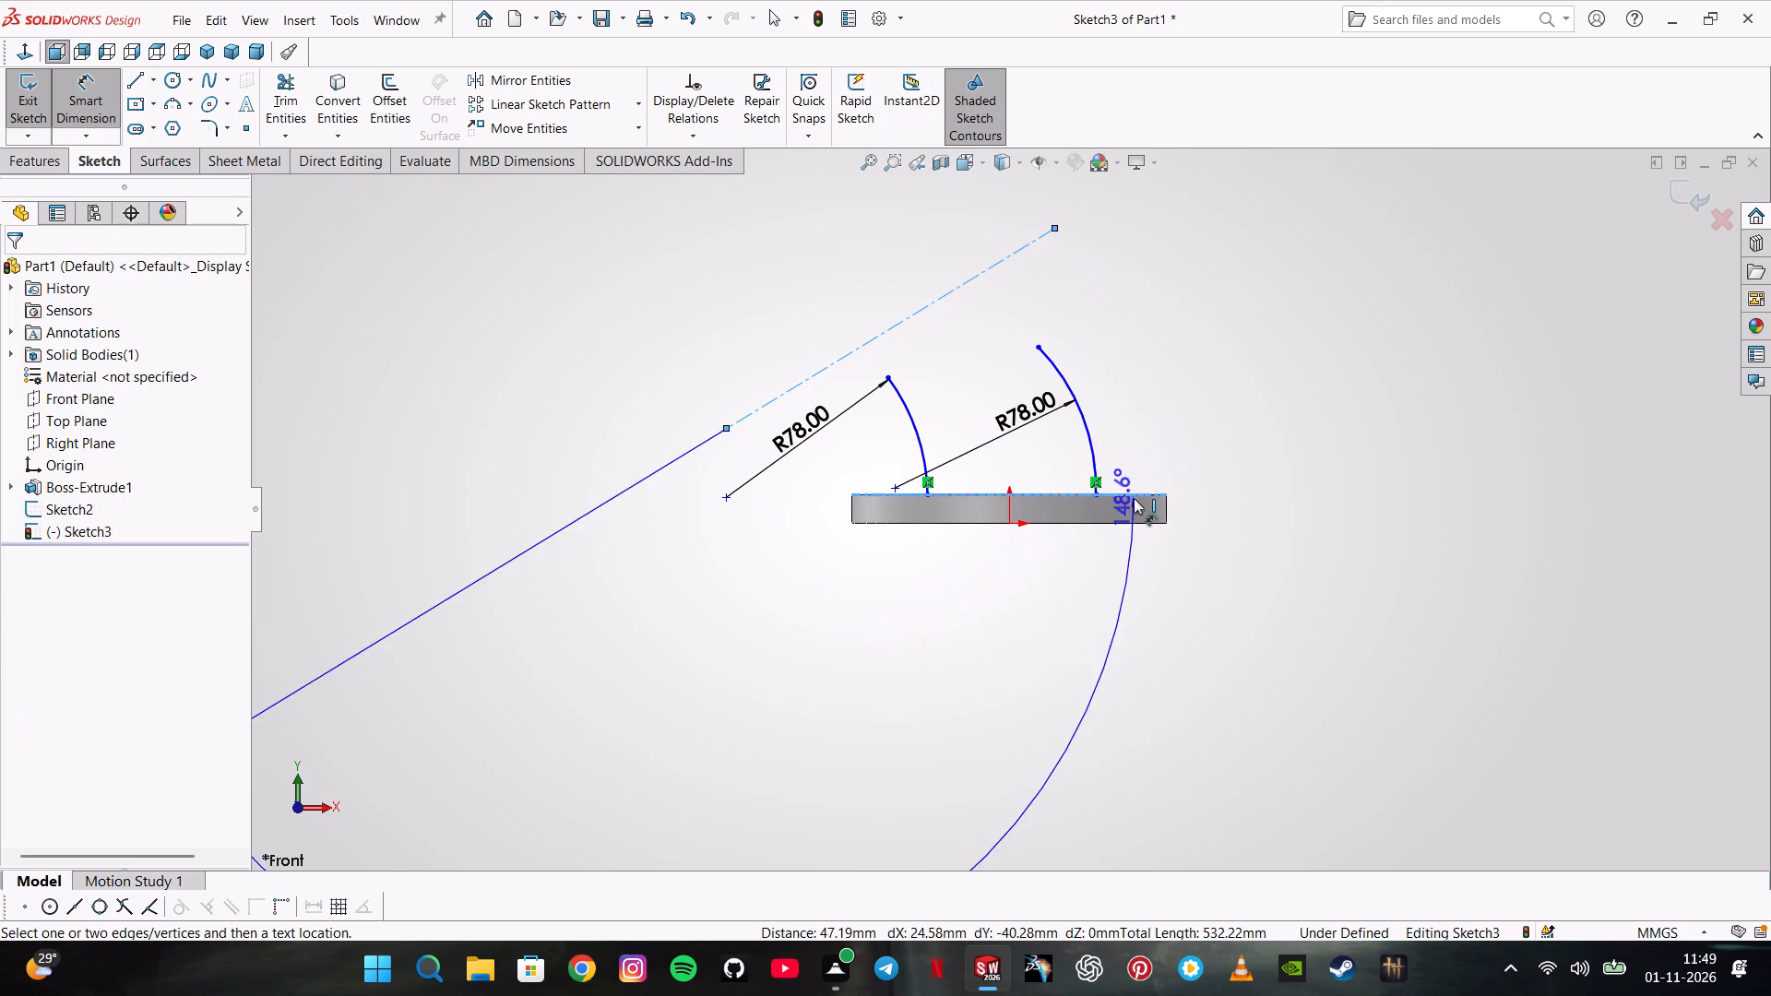
click(1142, 393)
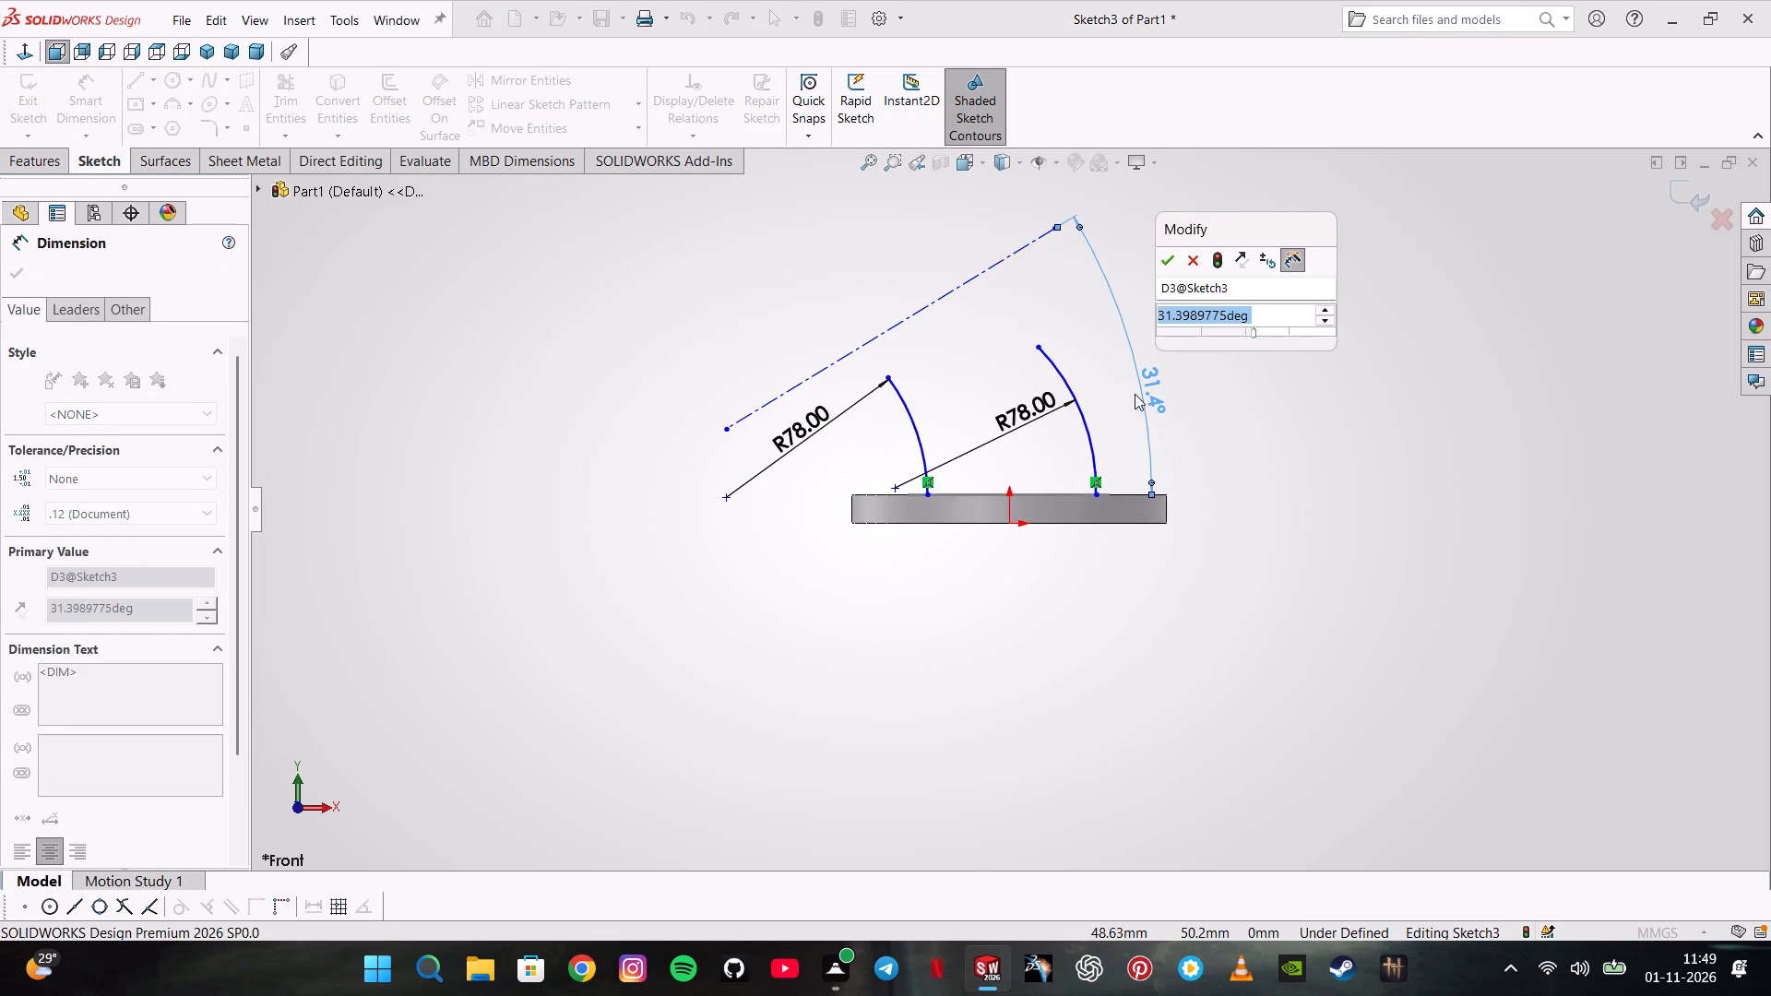
text(38)
key(Return)
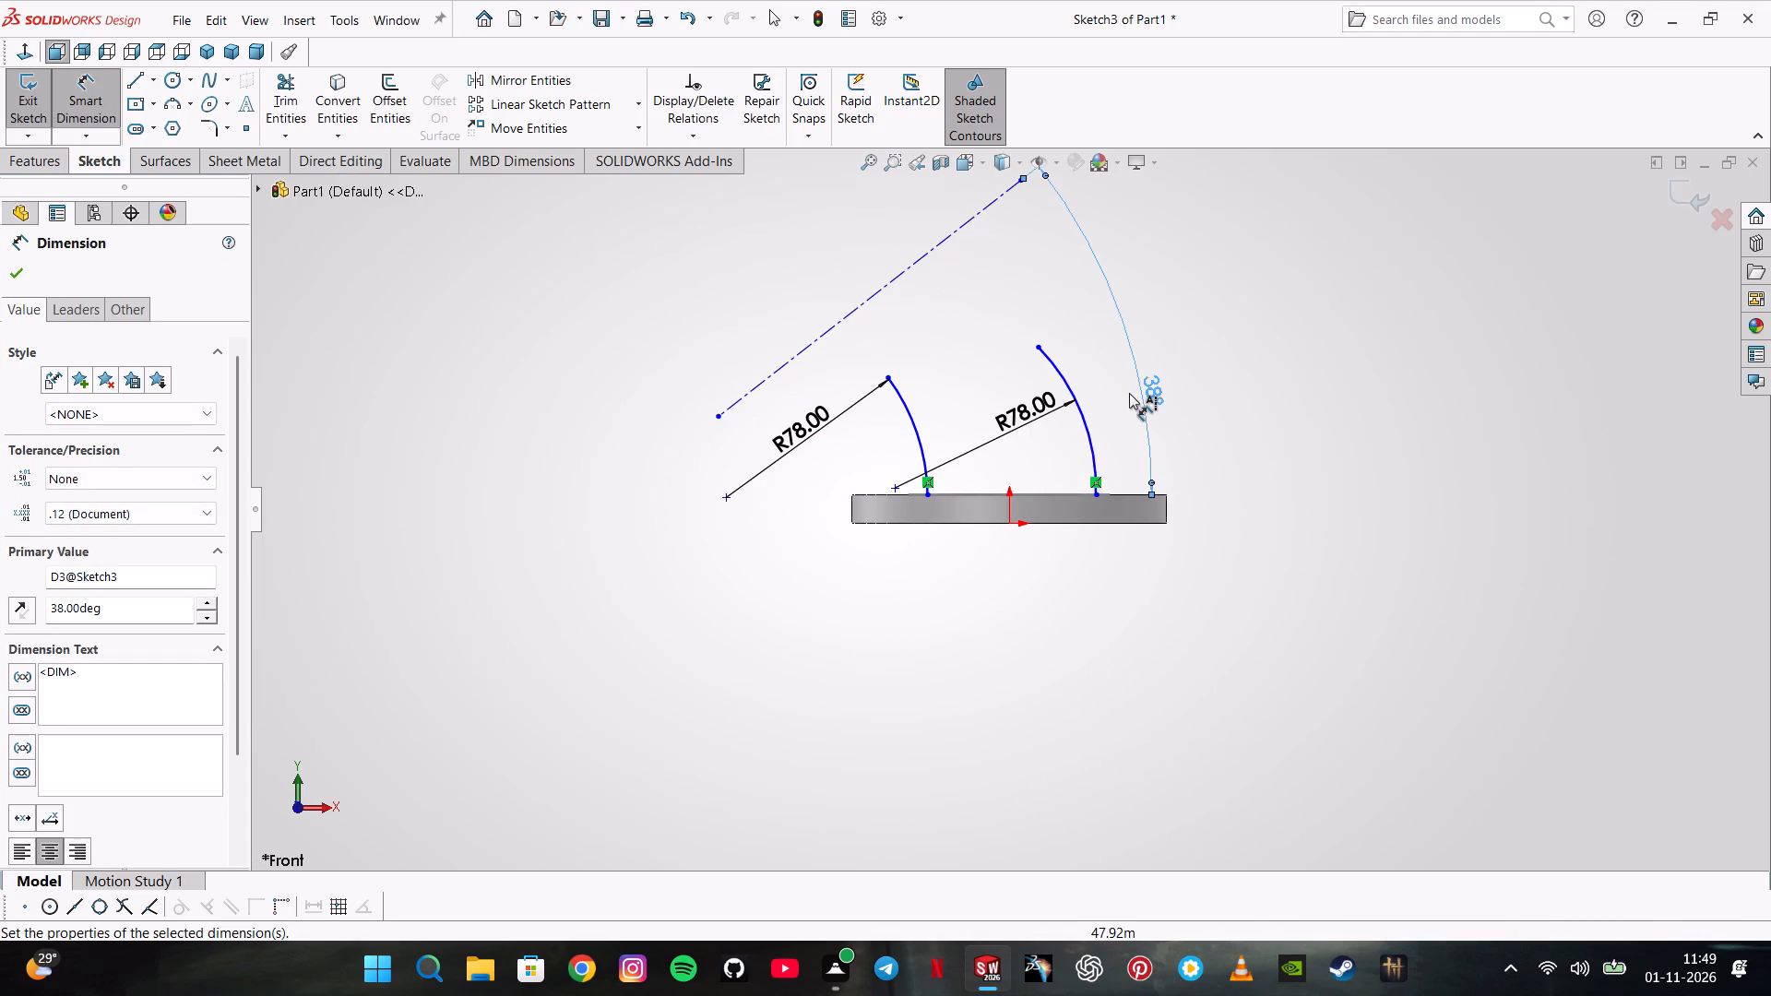
key(Escape)
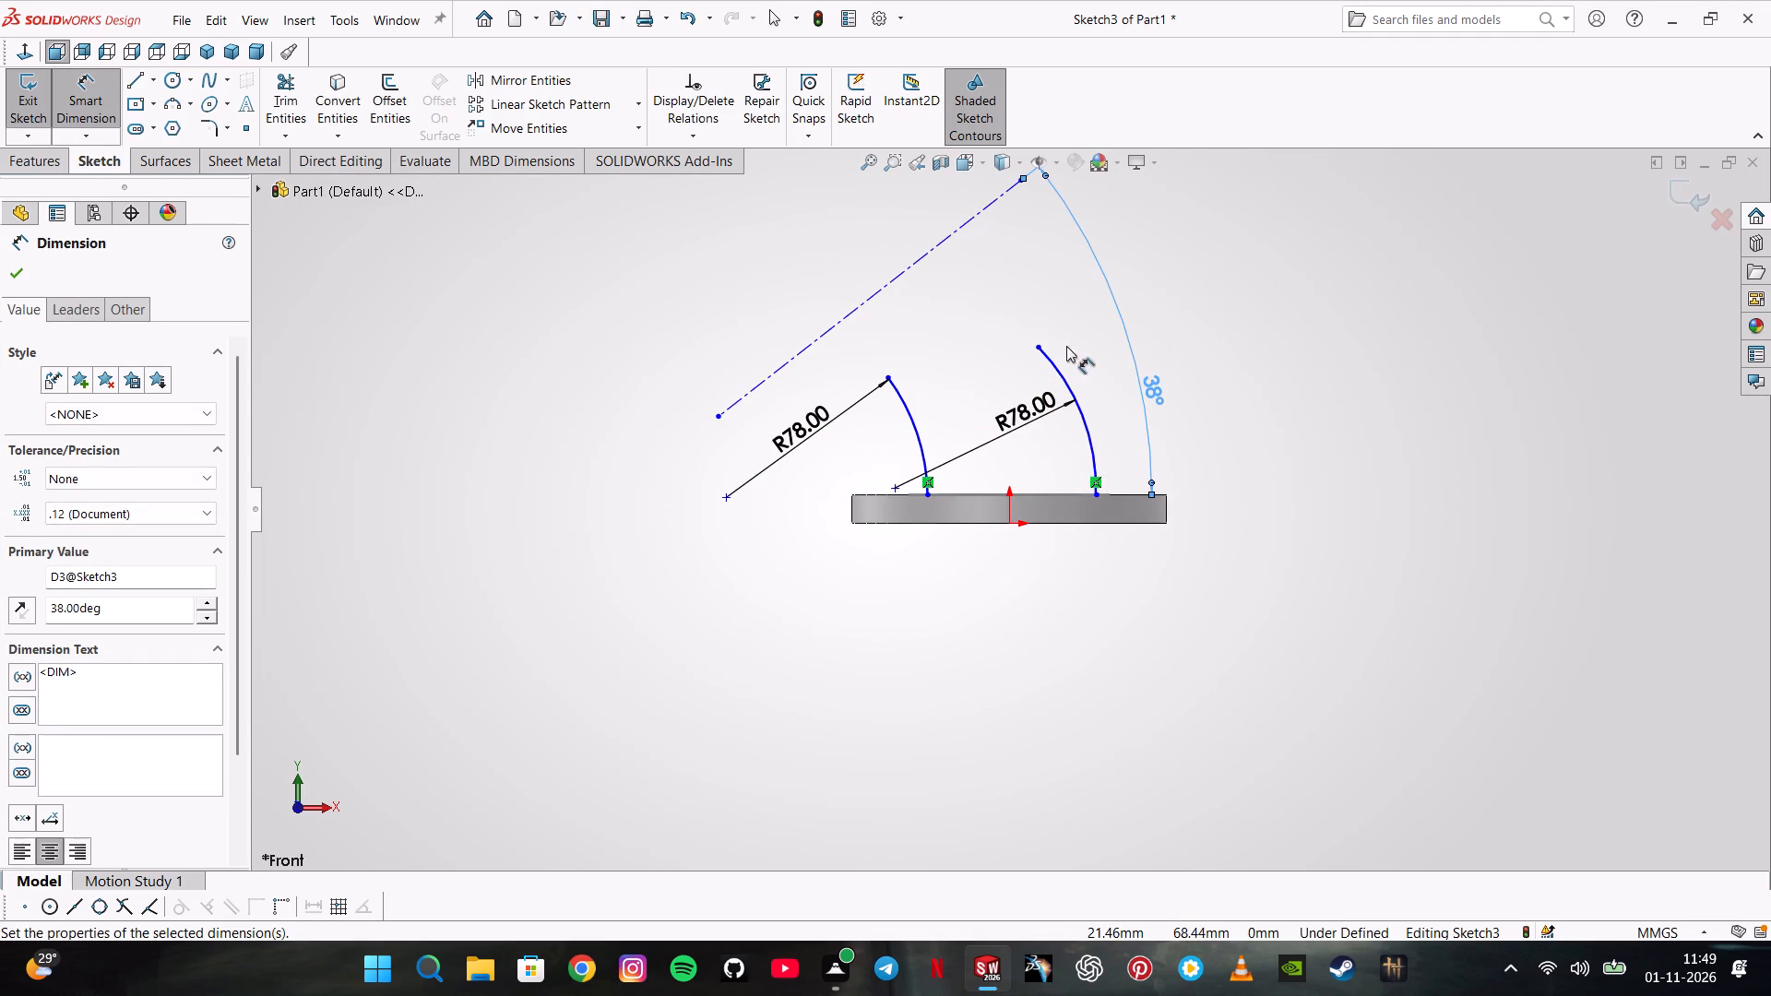
key(Escape)
Make the right arc's upper endpoint coincident with the sloping construction centerline.
click(1034, 350)
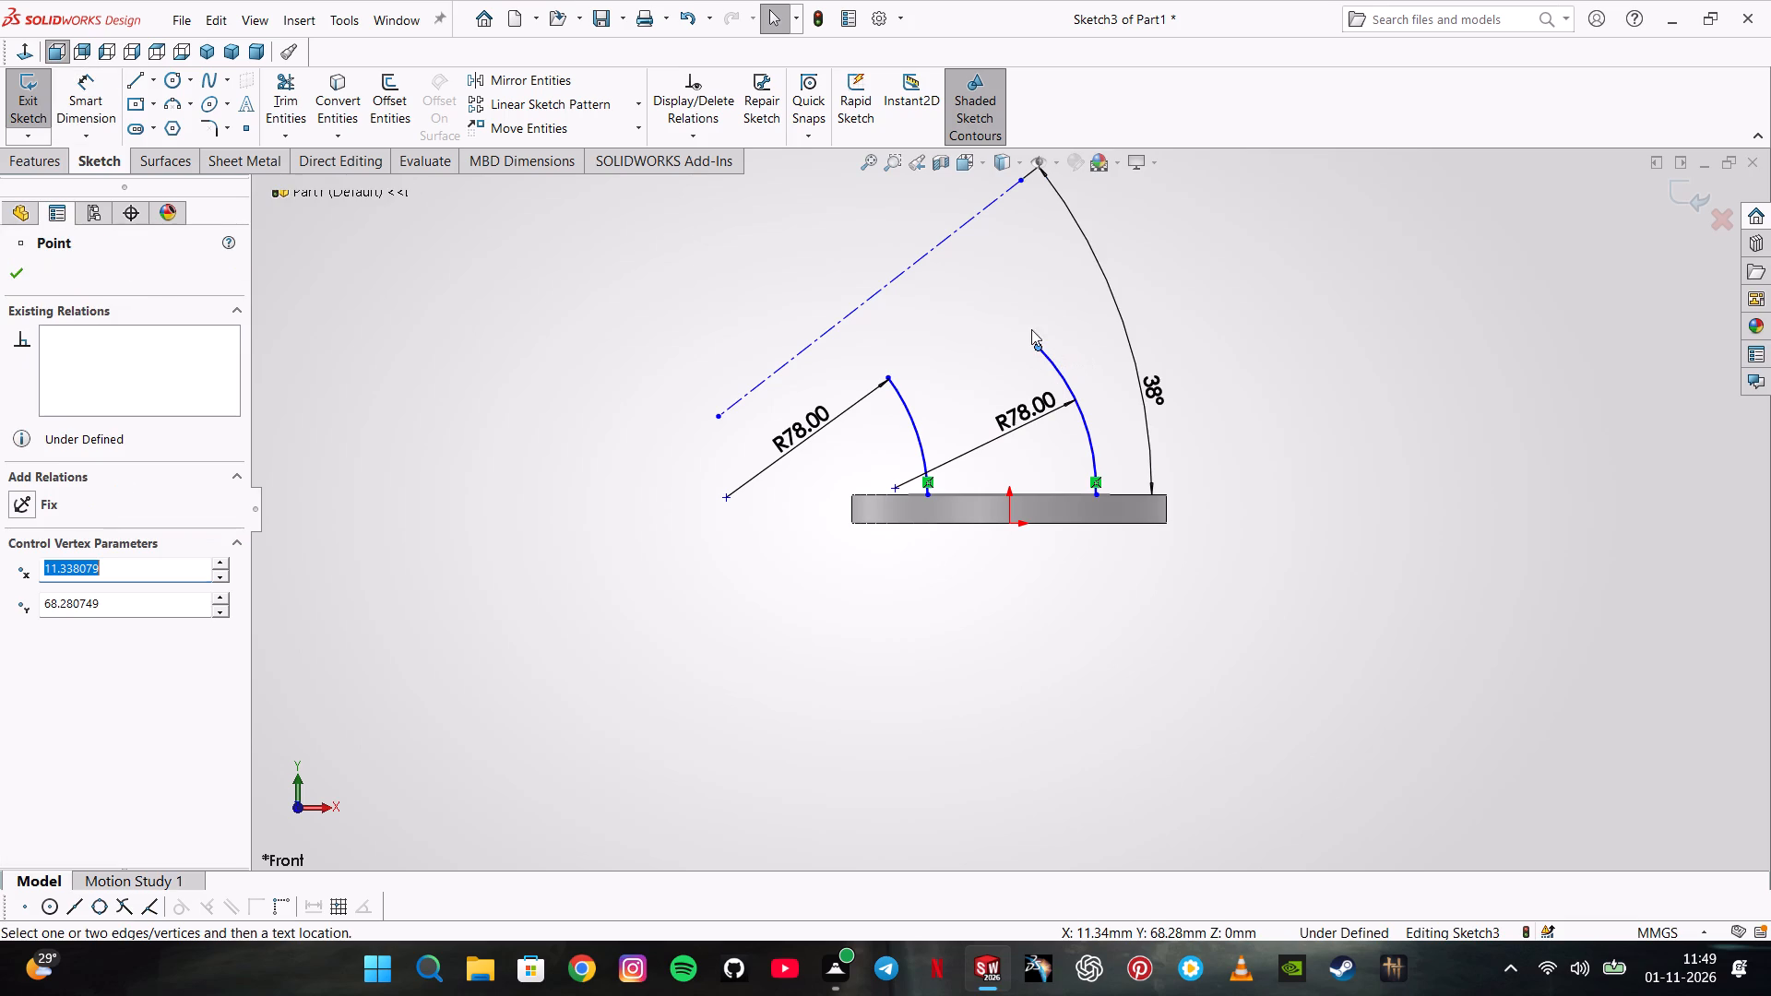
ctrl+click(959, 231)
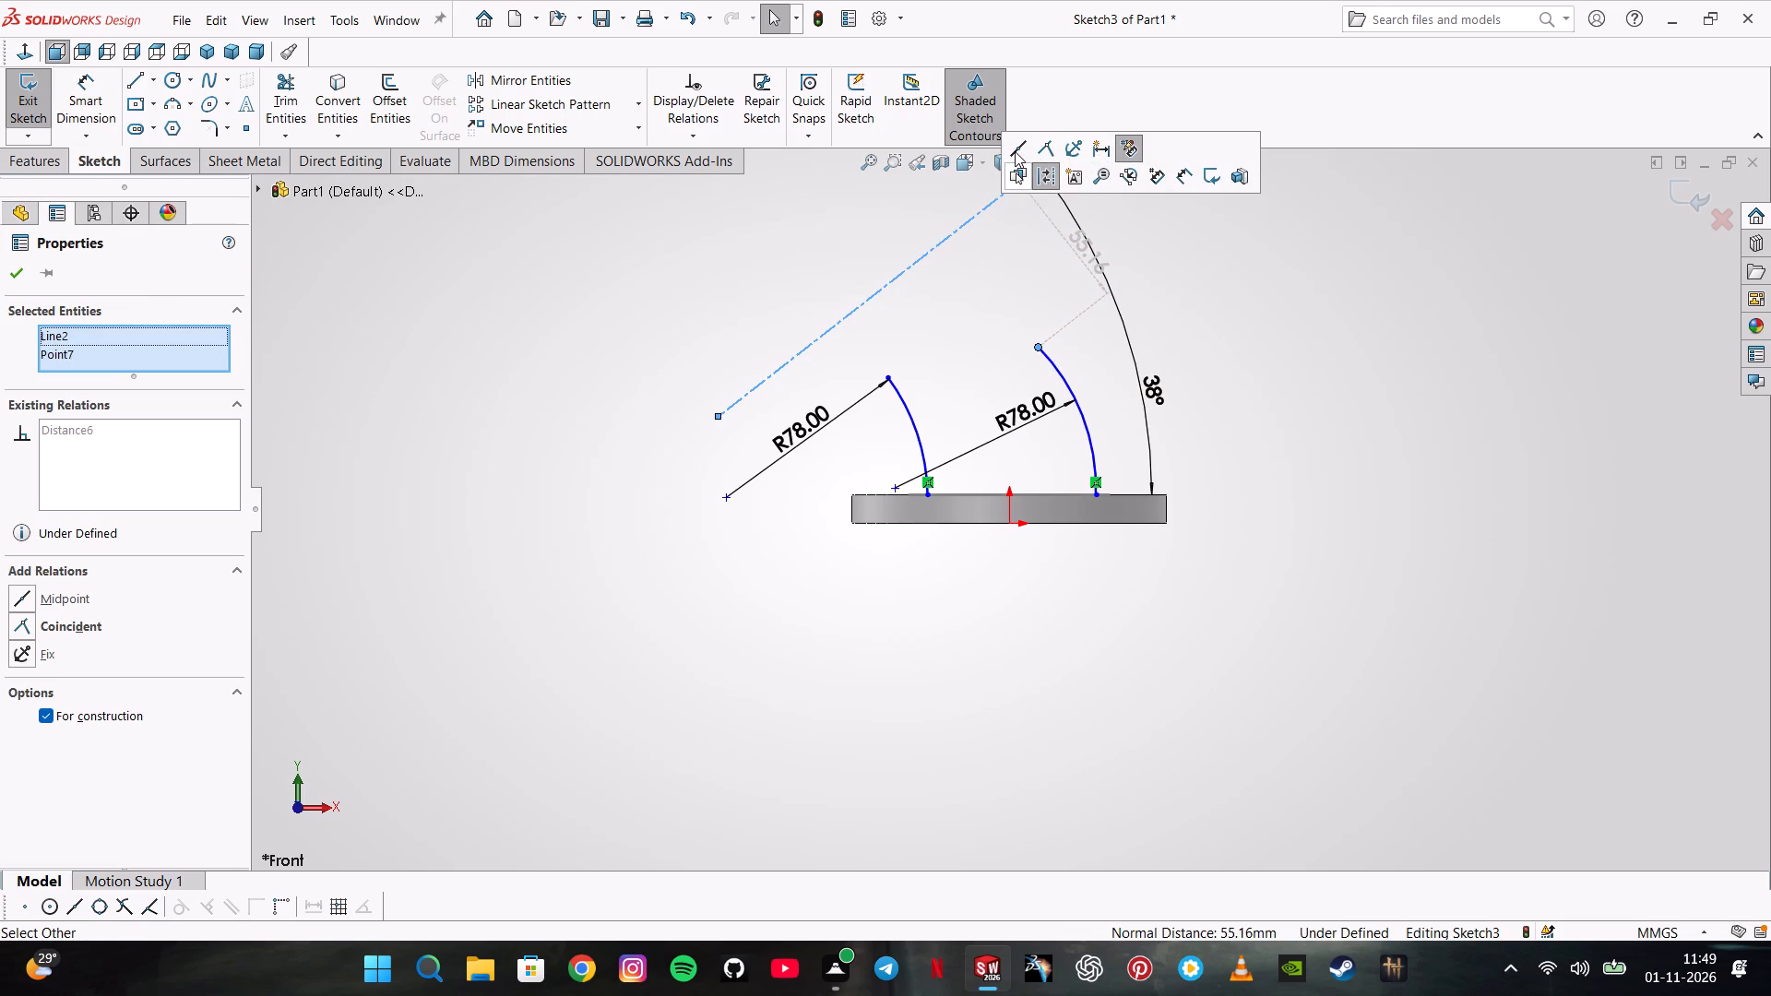
click(1043, 145)
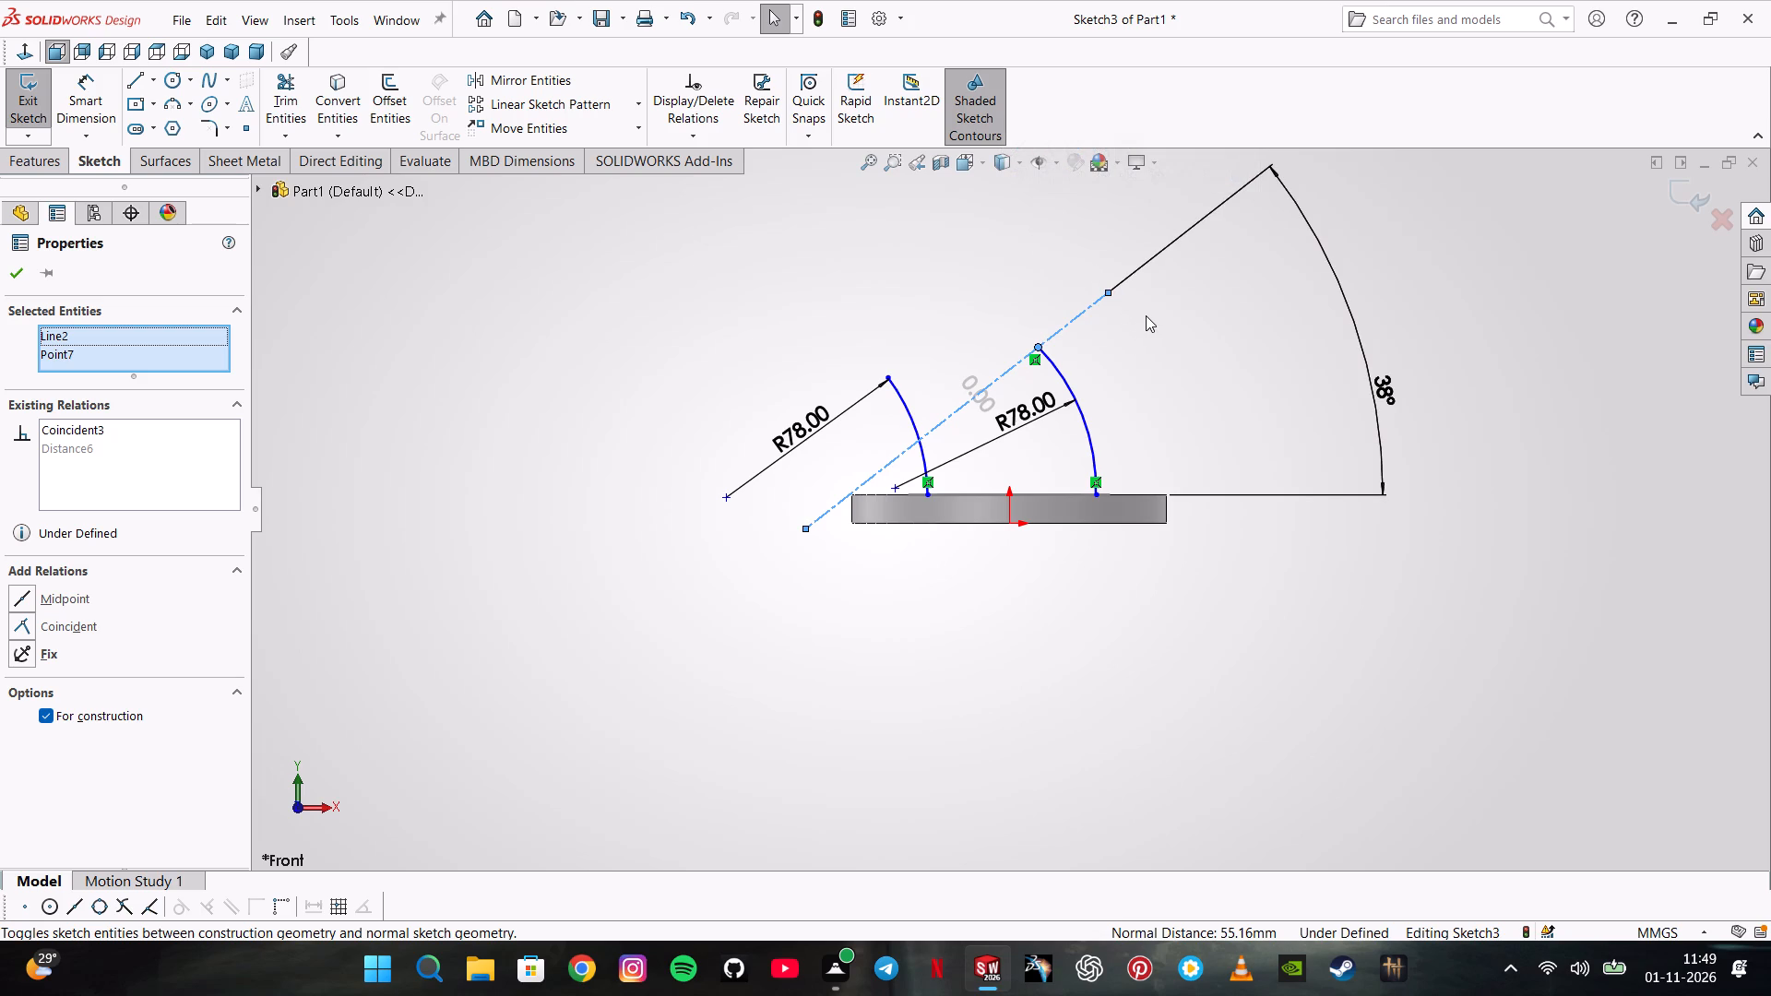
click(1146, 315)
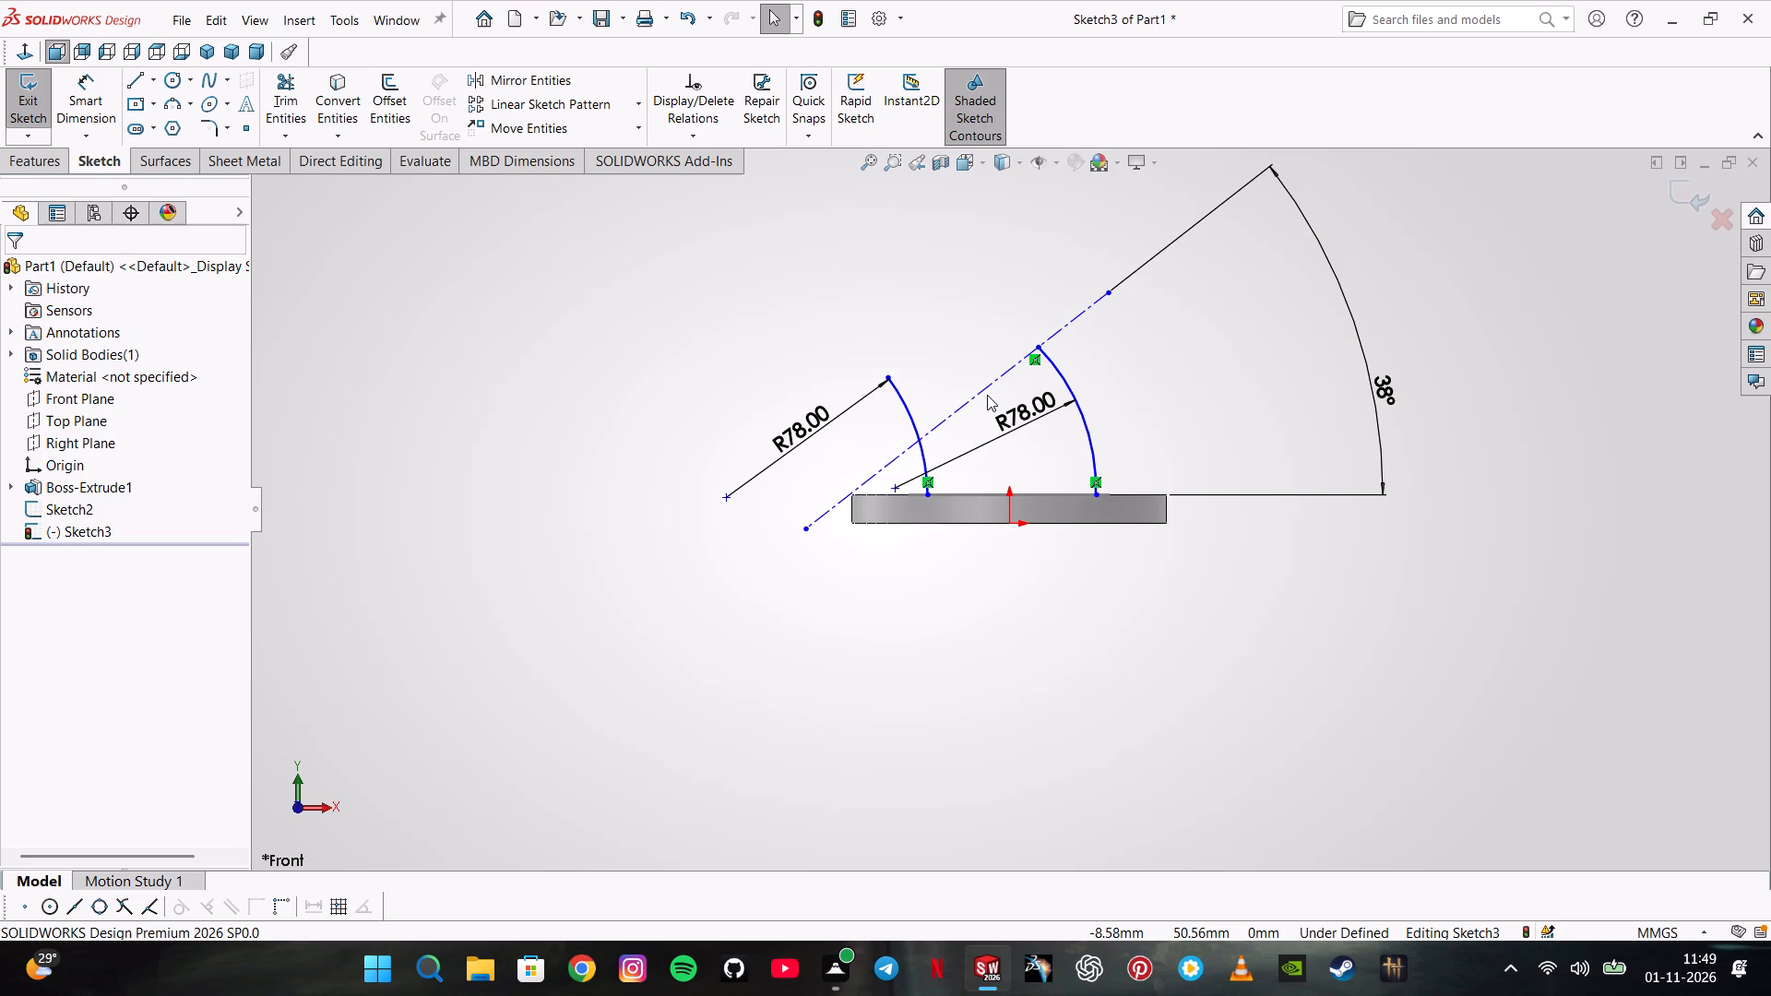
key(Escape)
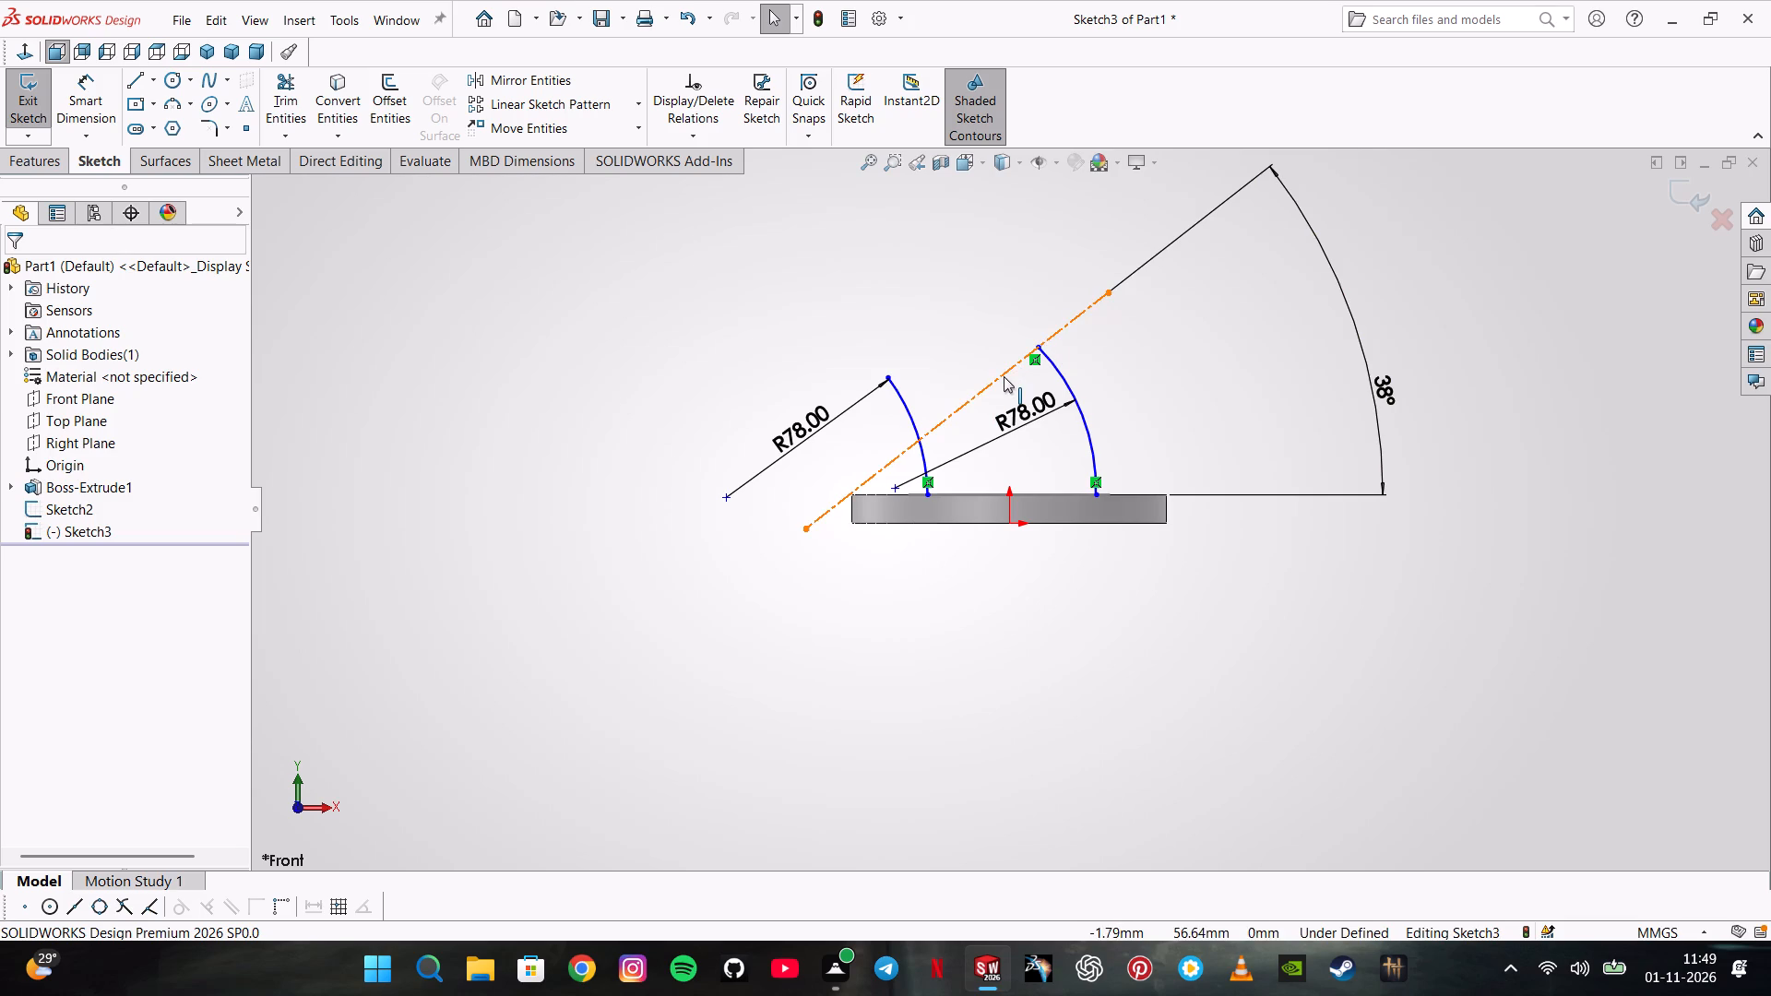
Add an aligned length dimension to the sloping construction centerline.
ctrl+click(1004, 376)
ctrl+click(885, 375)
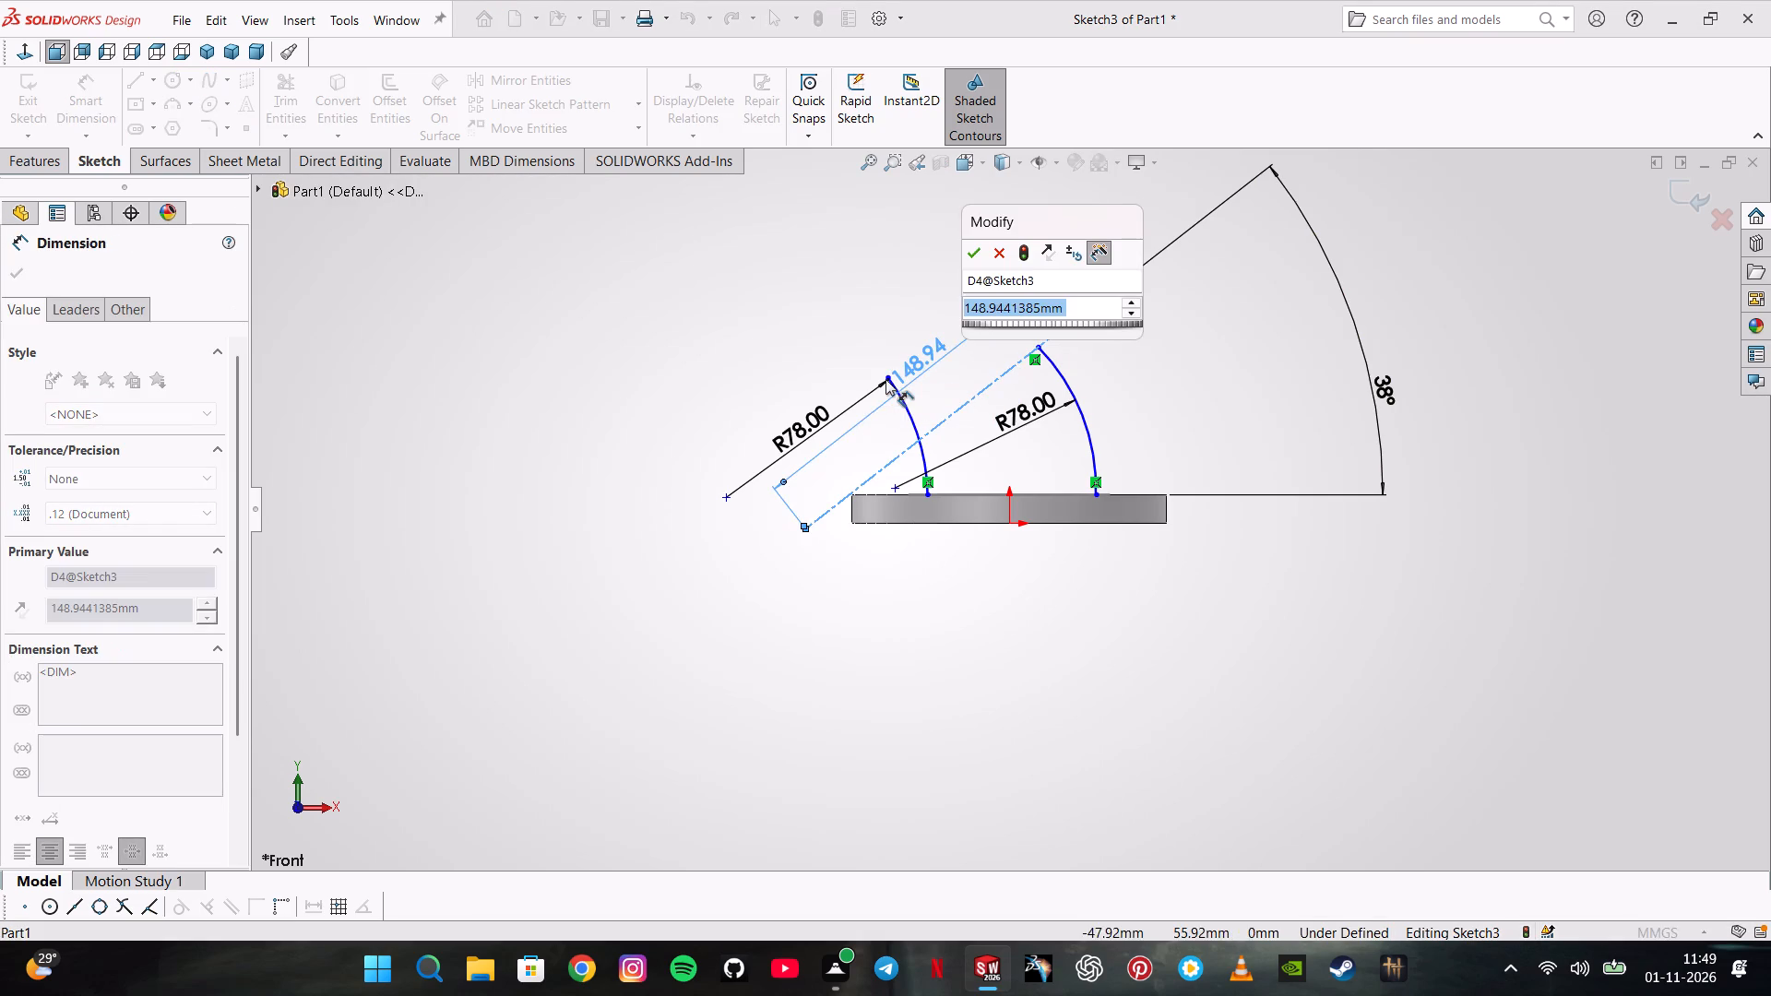
ctrl+click(885, 379)
scroll(907, 352, down, 2)
key(Escape)
key(Escape)
key(Escape)
scroll(950, 390, up, 1)
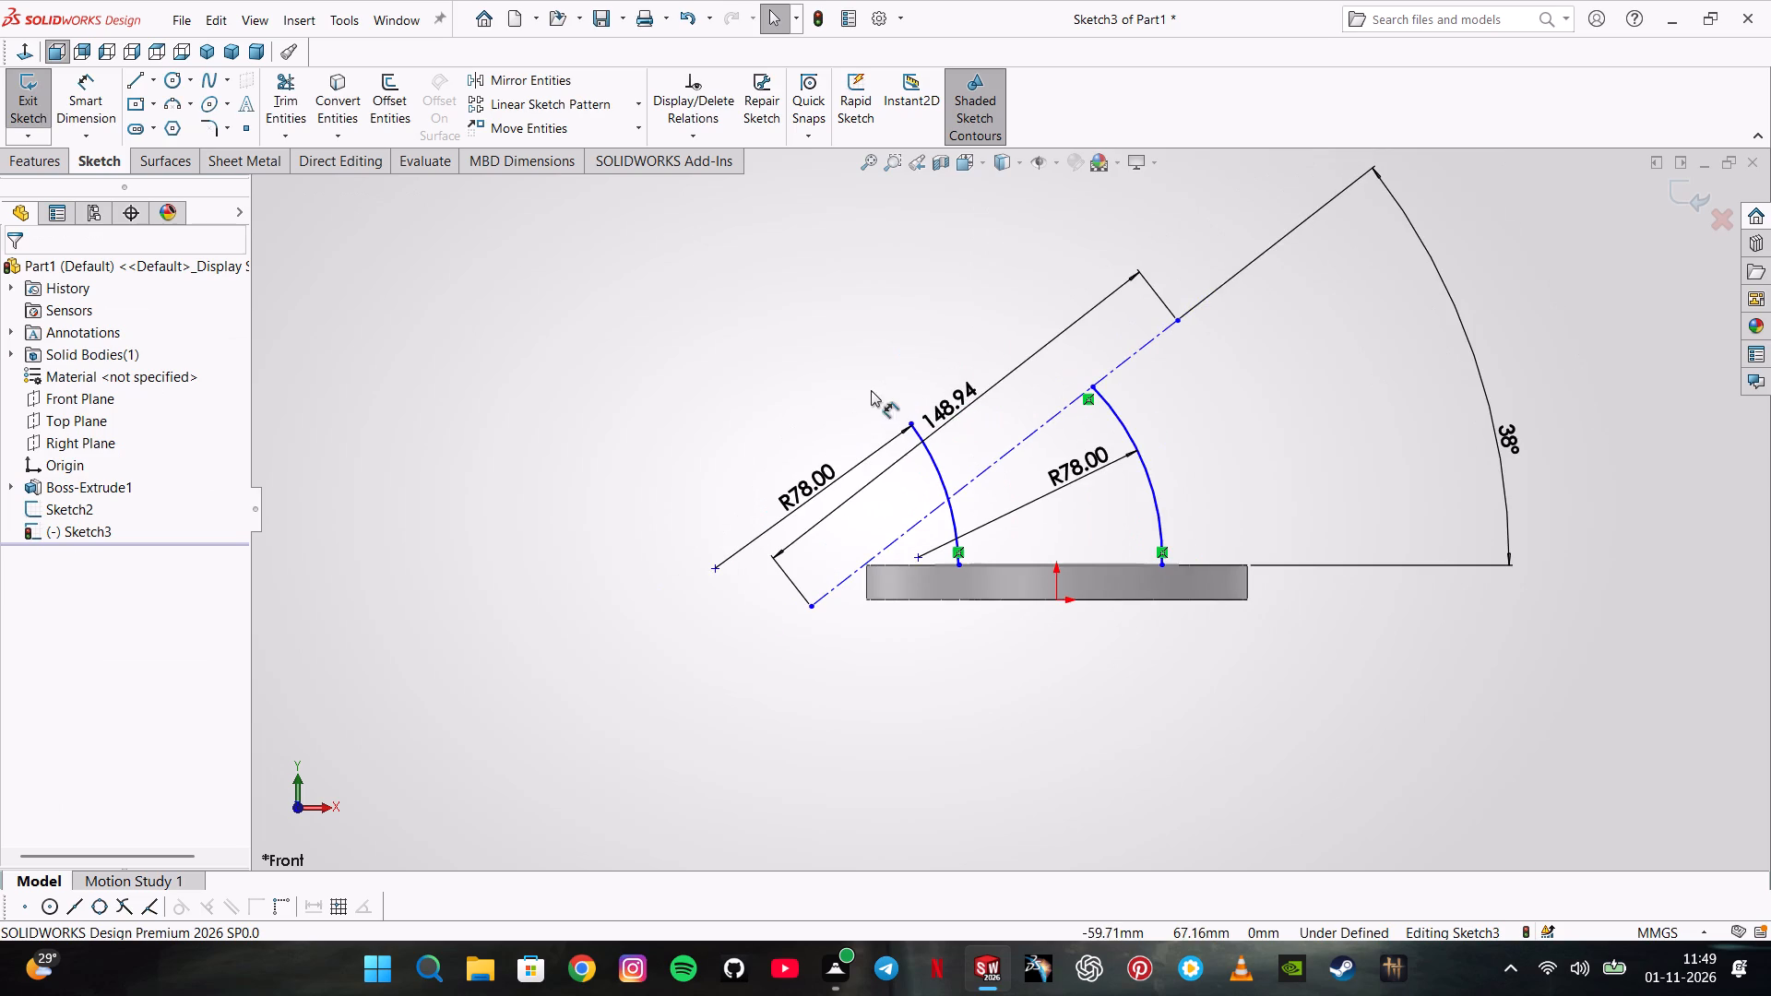
Make the left arc's upper endpoint coincident with the sloping construction centerline.
ctrl+scroll(911, 421, down, 3)
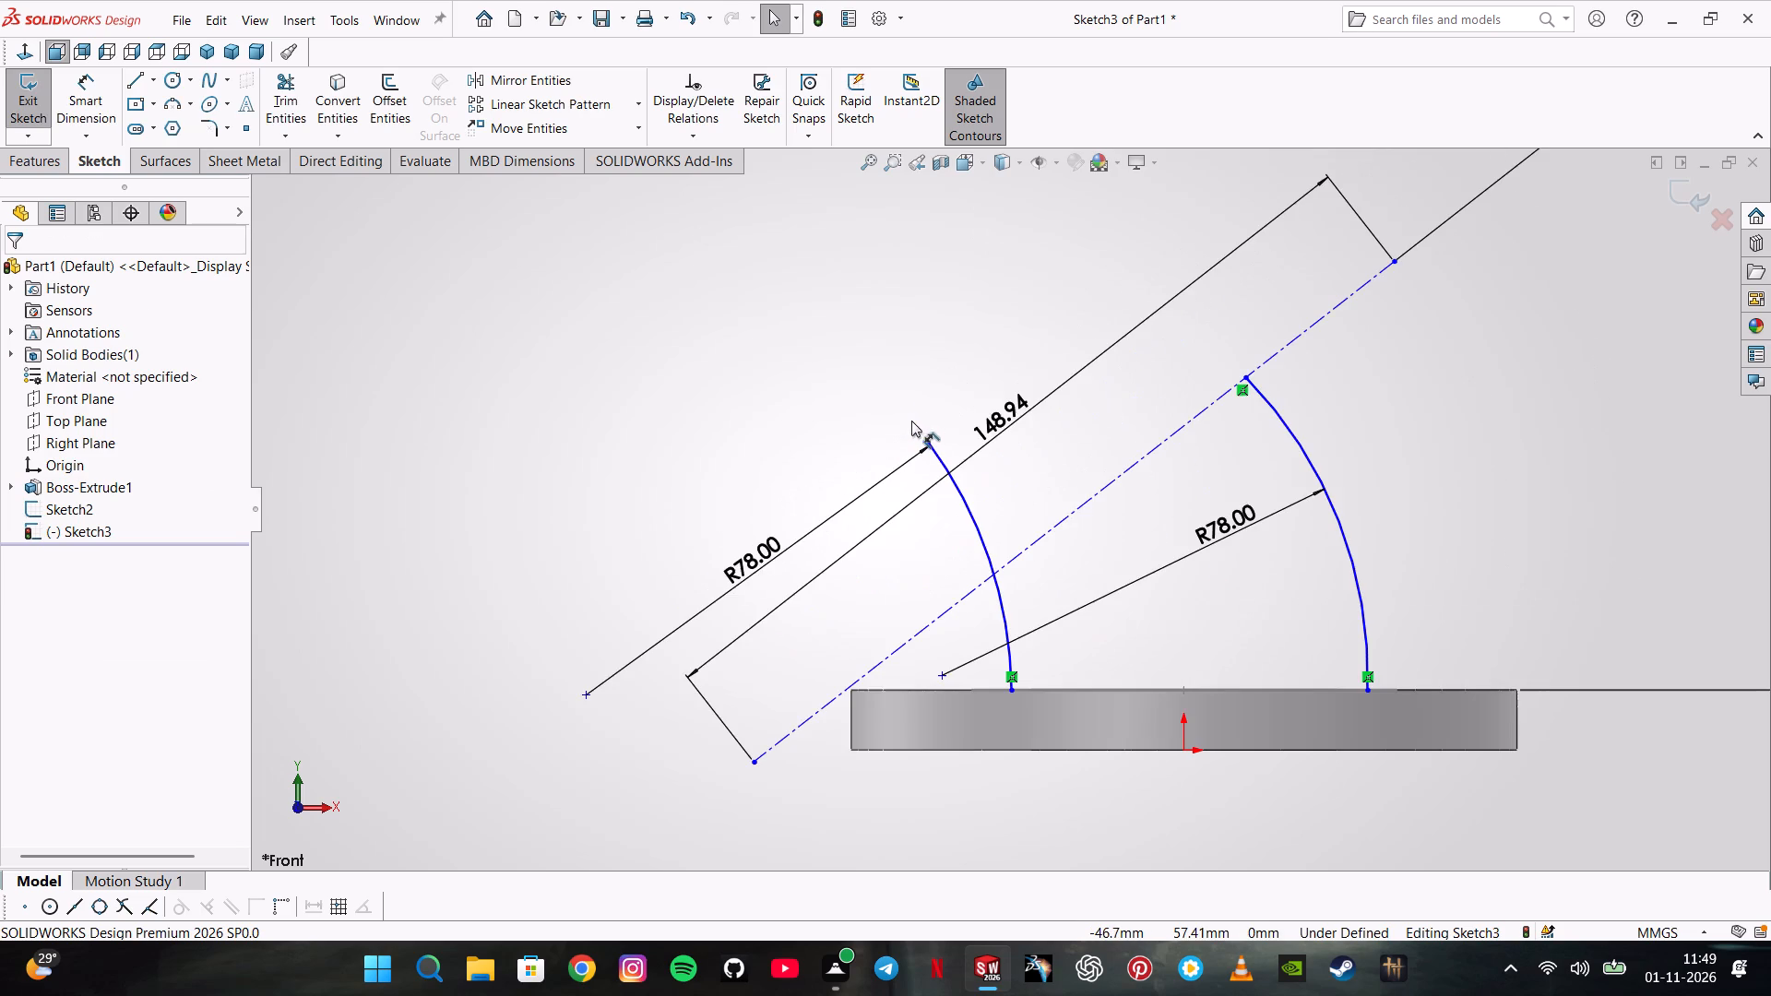
key(Escape)
ctrl+click(928, 442)
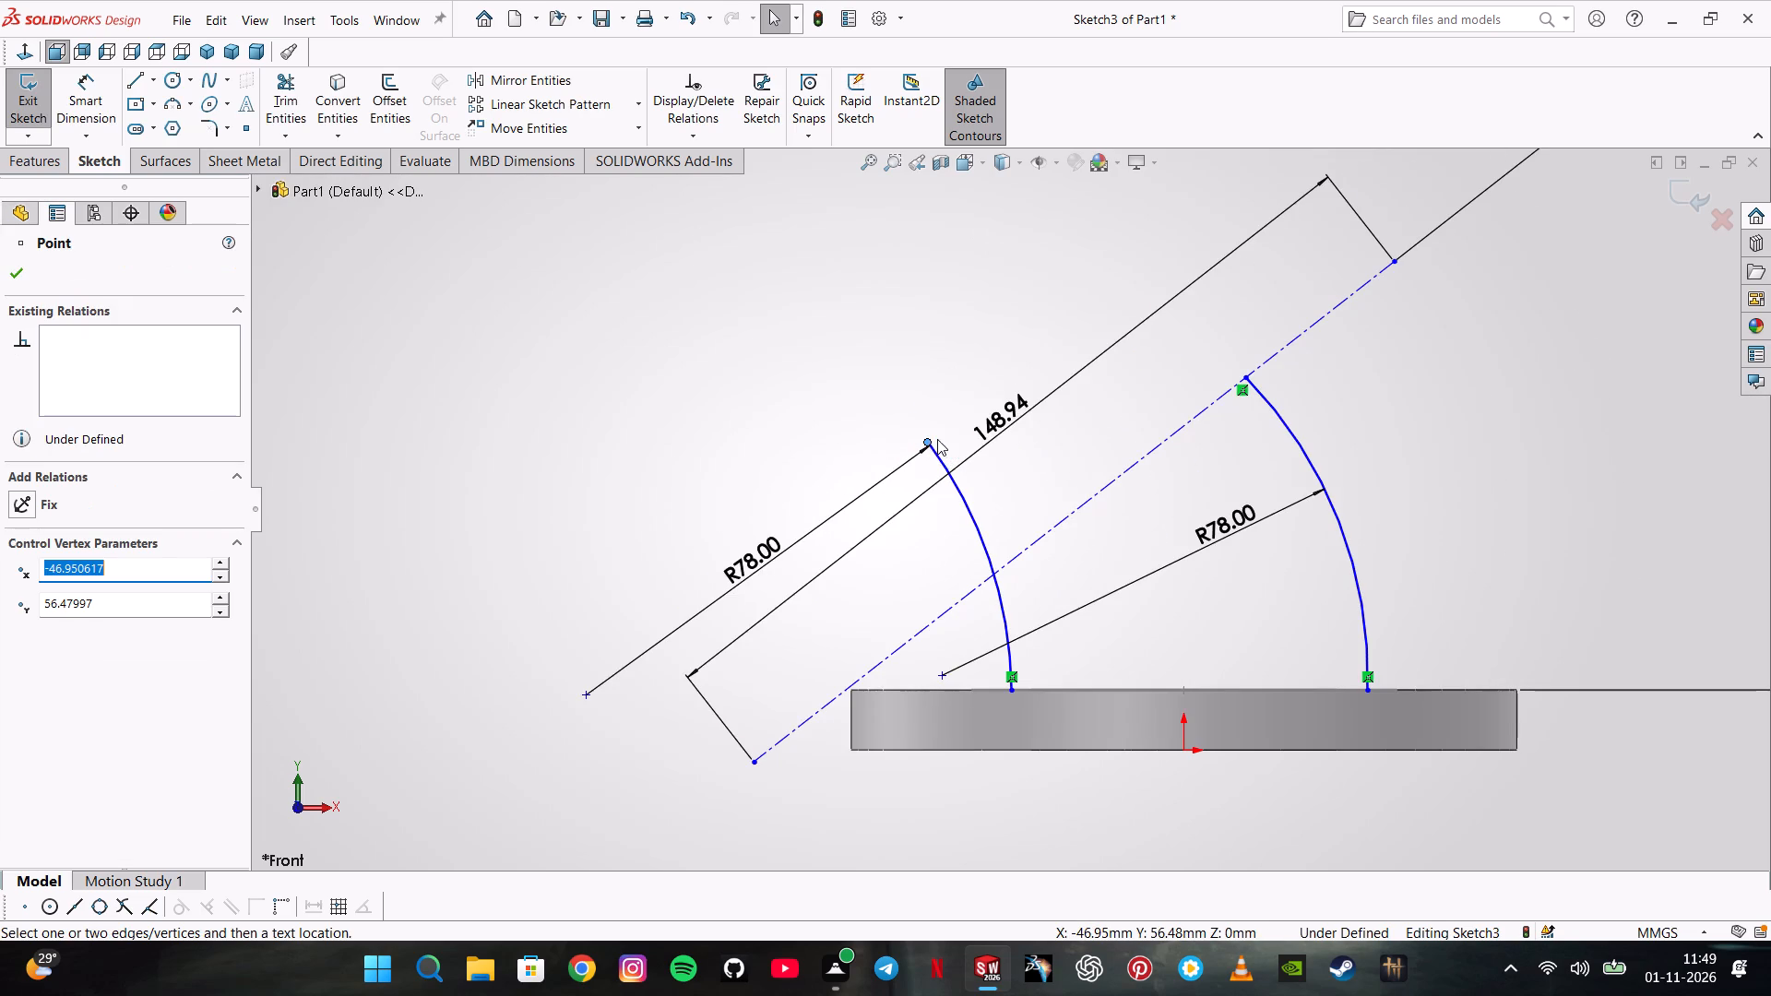
ctrl+click(1045, 531)
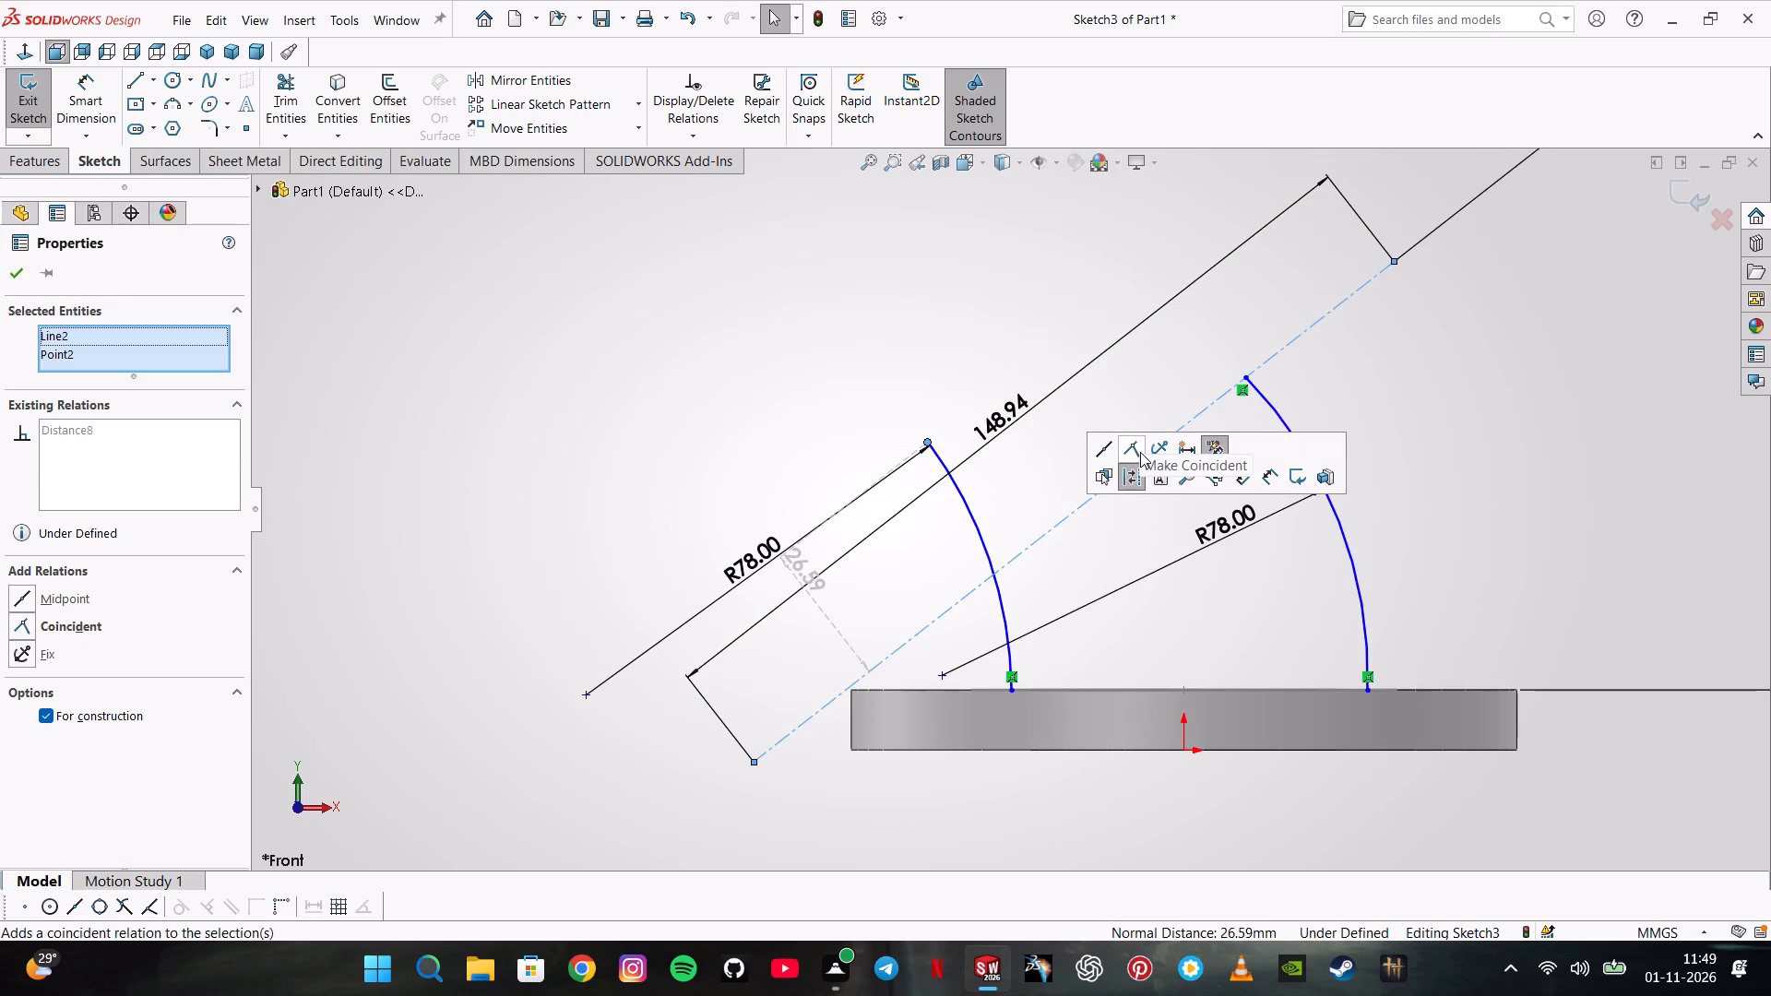
click(1140, 452)
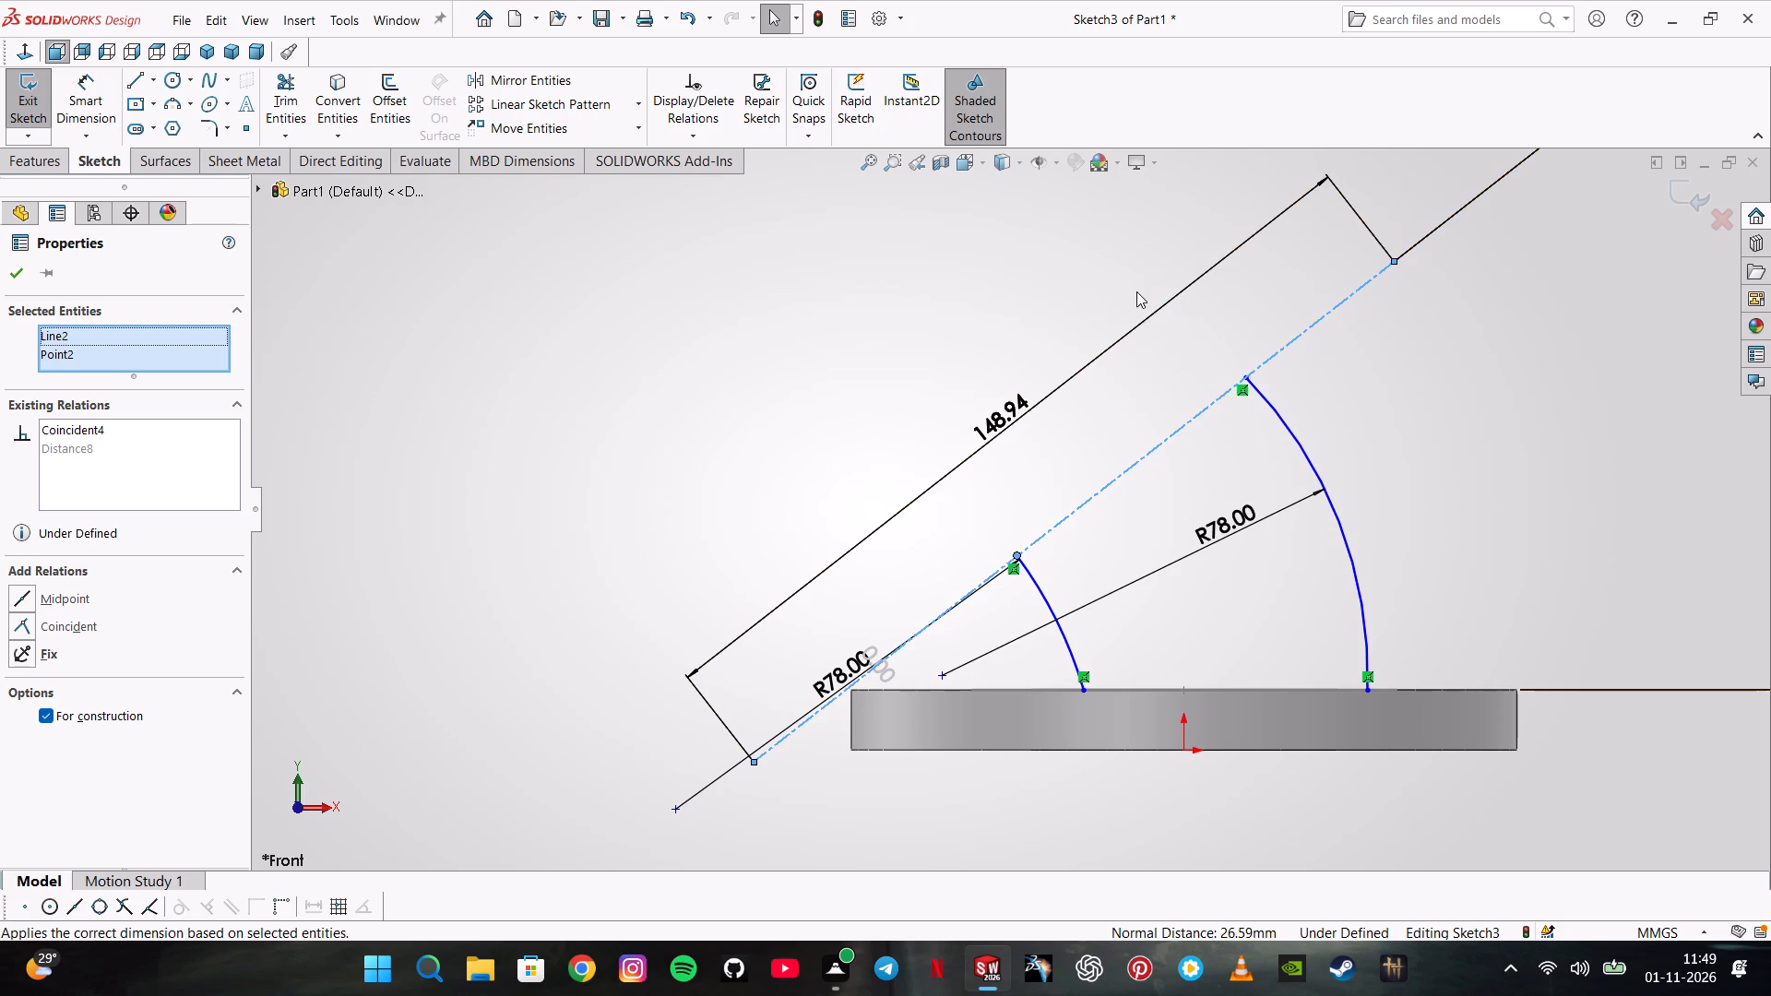
scroll(1209, 385, up, 3)
key(Escape)
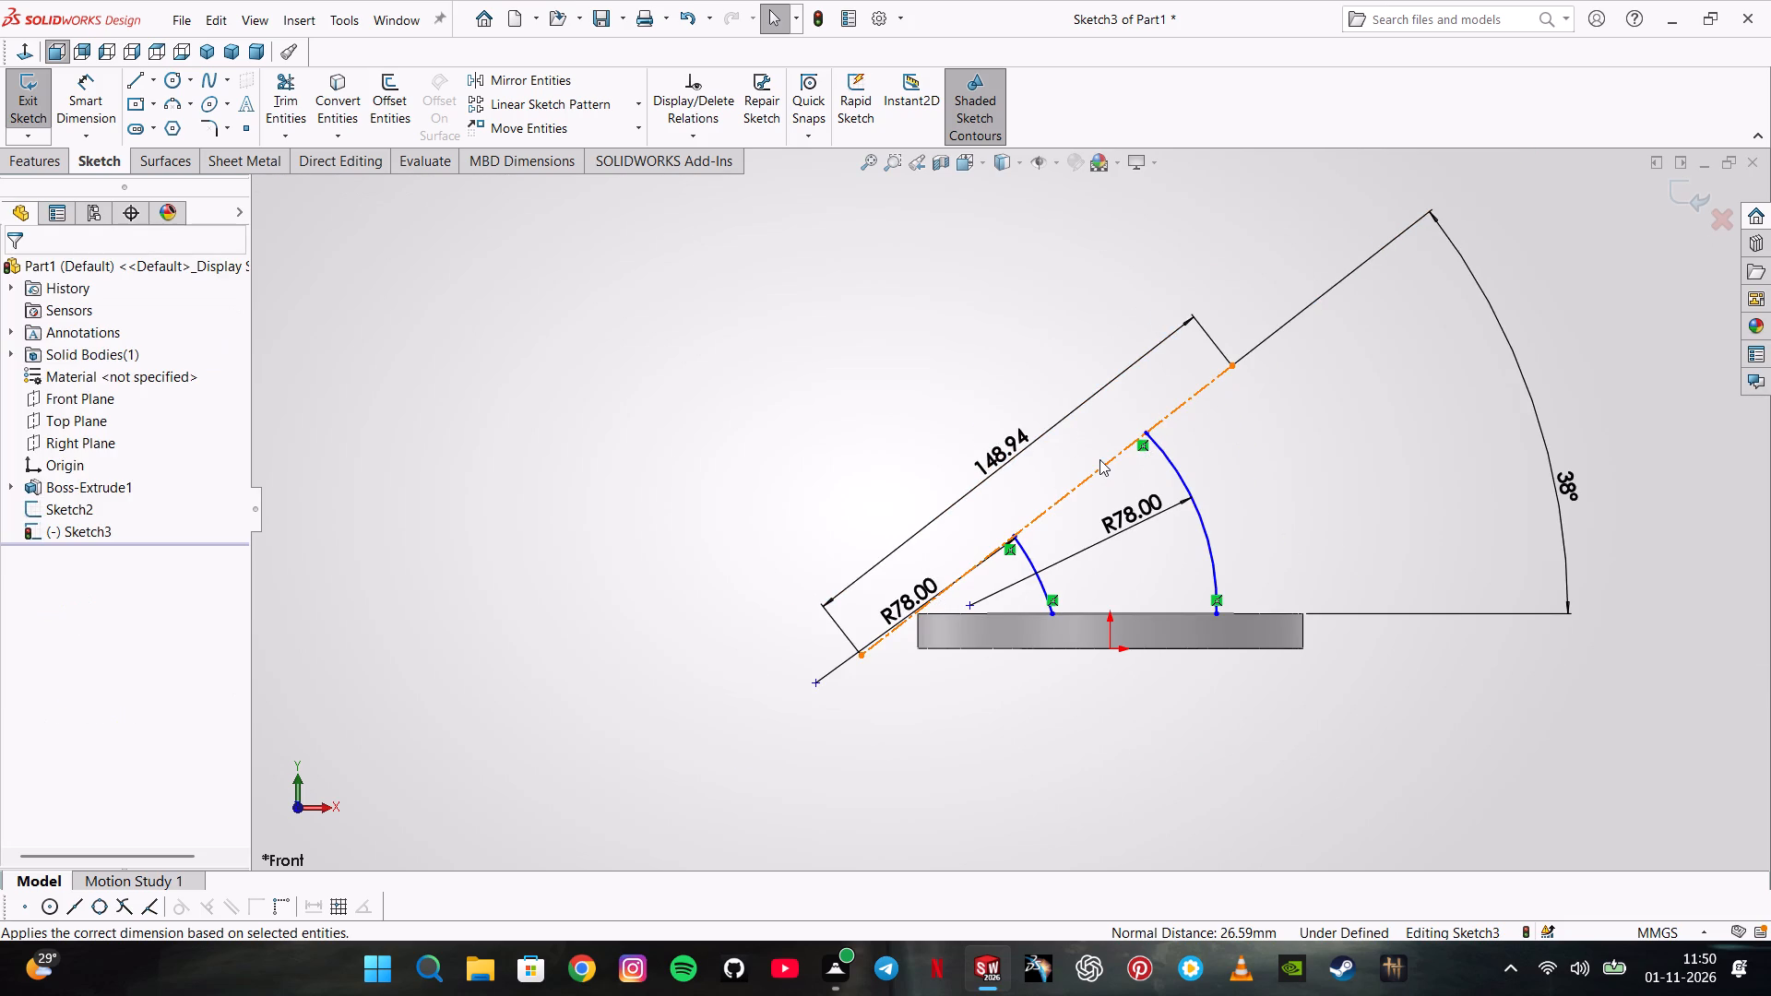
Move the construction centerline farther above the flange so both attached 78 mm arcs lengthen.
drag(1104, 467, 1037, 319)
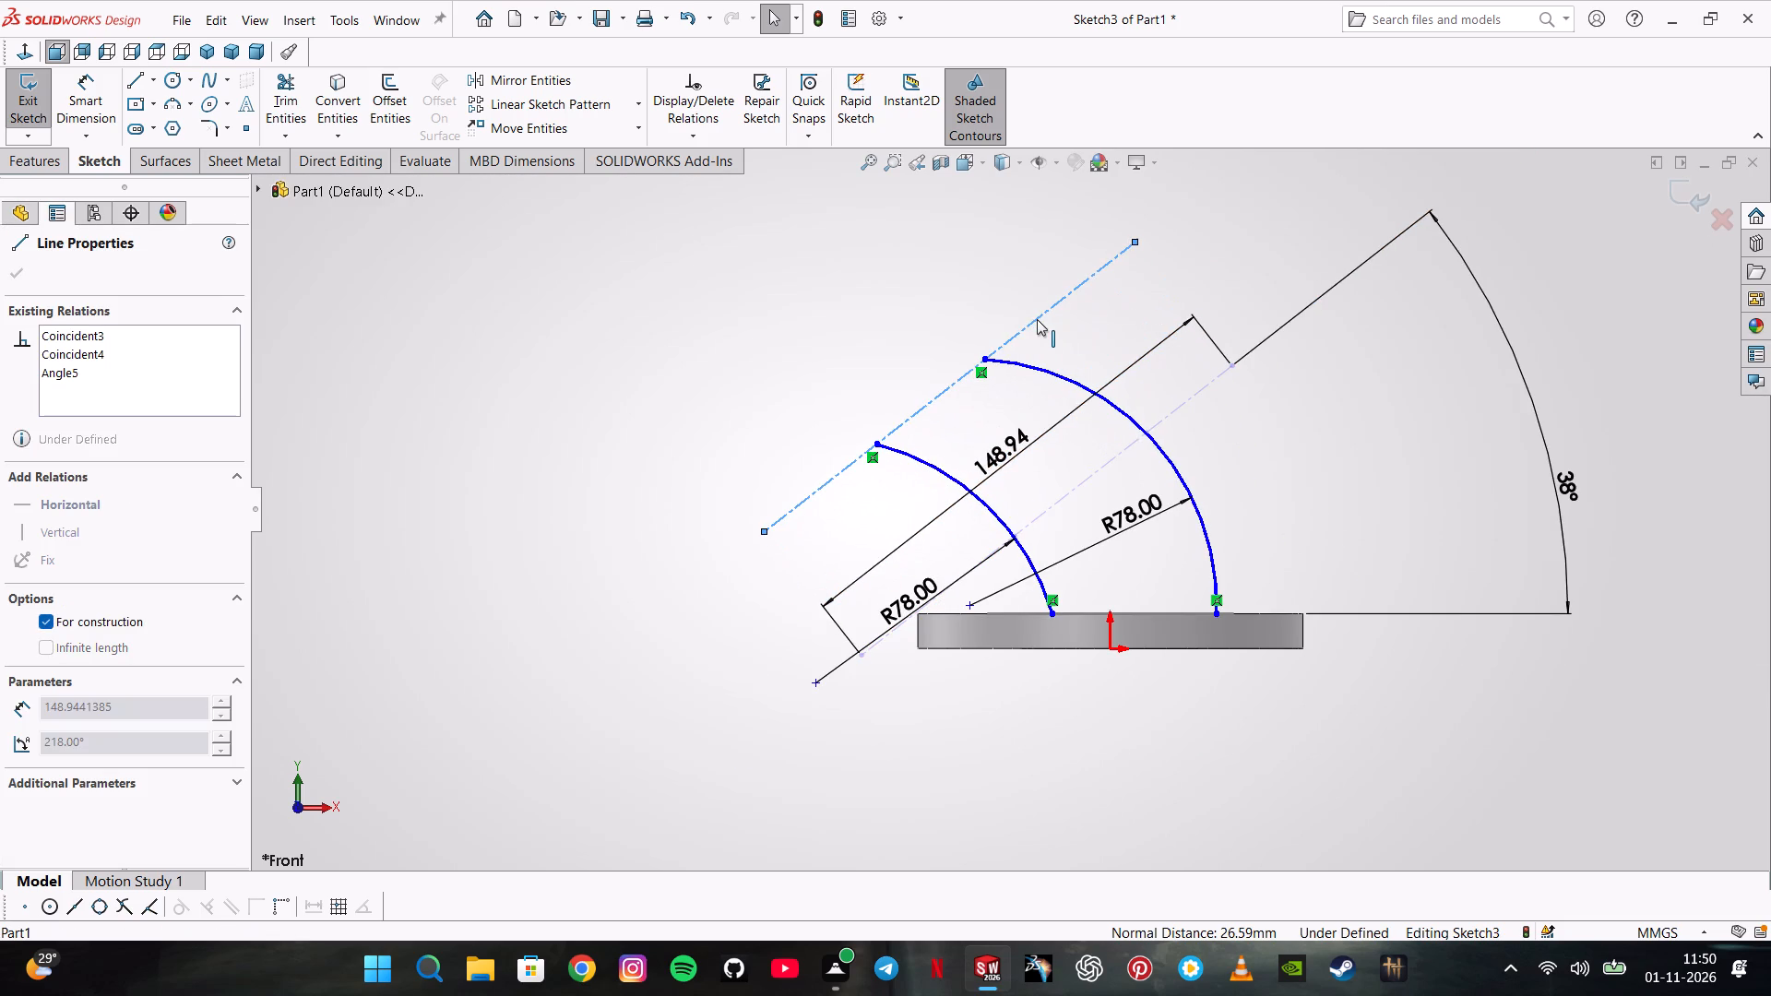
drag(1037, 319, 1108, 350)
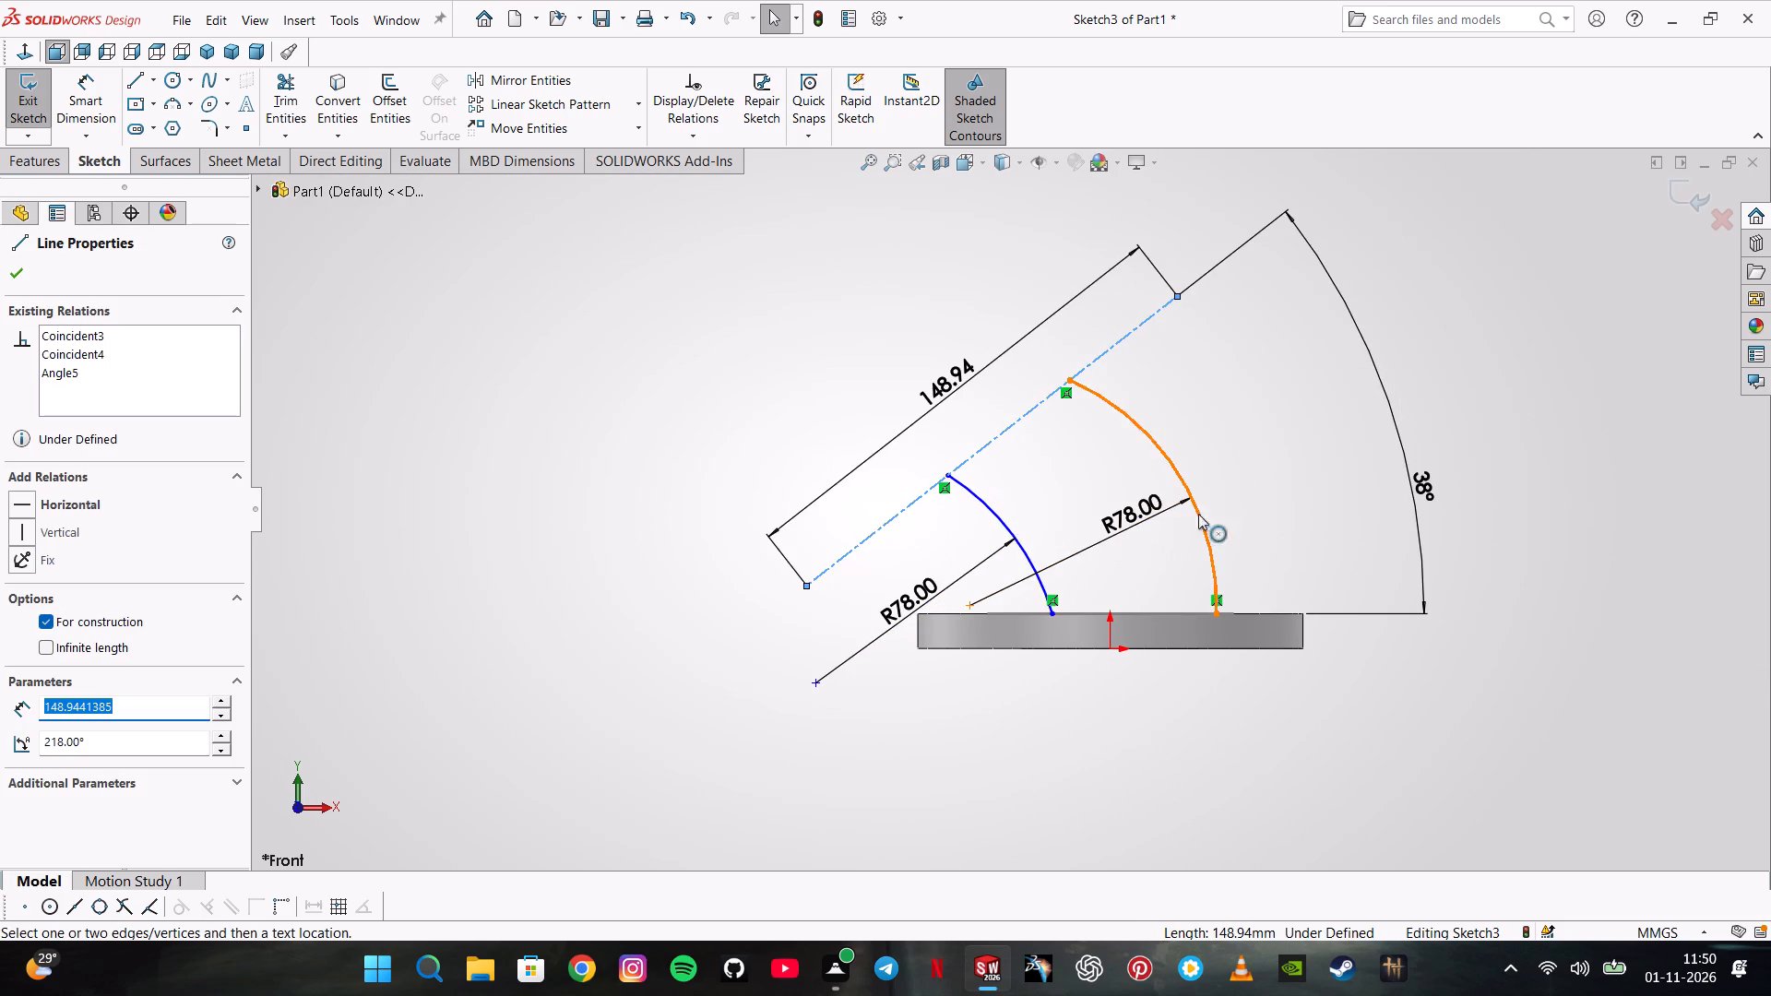
Close the sketch holding the two arcs and the centerline.
middle_drag(1224, 493, 1180, 656)
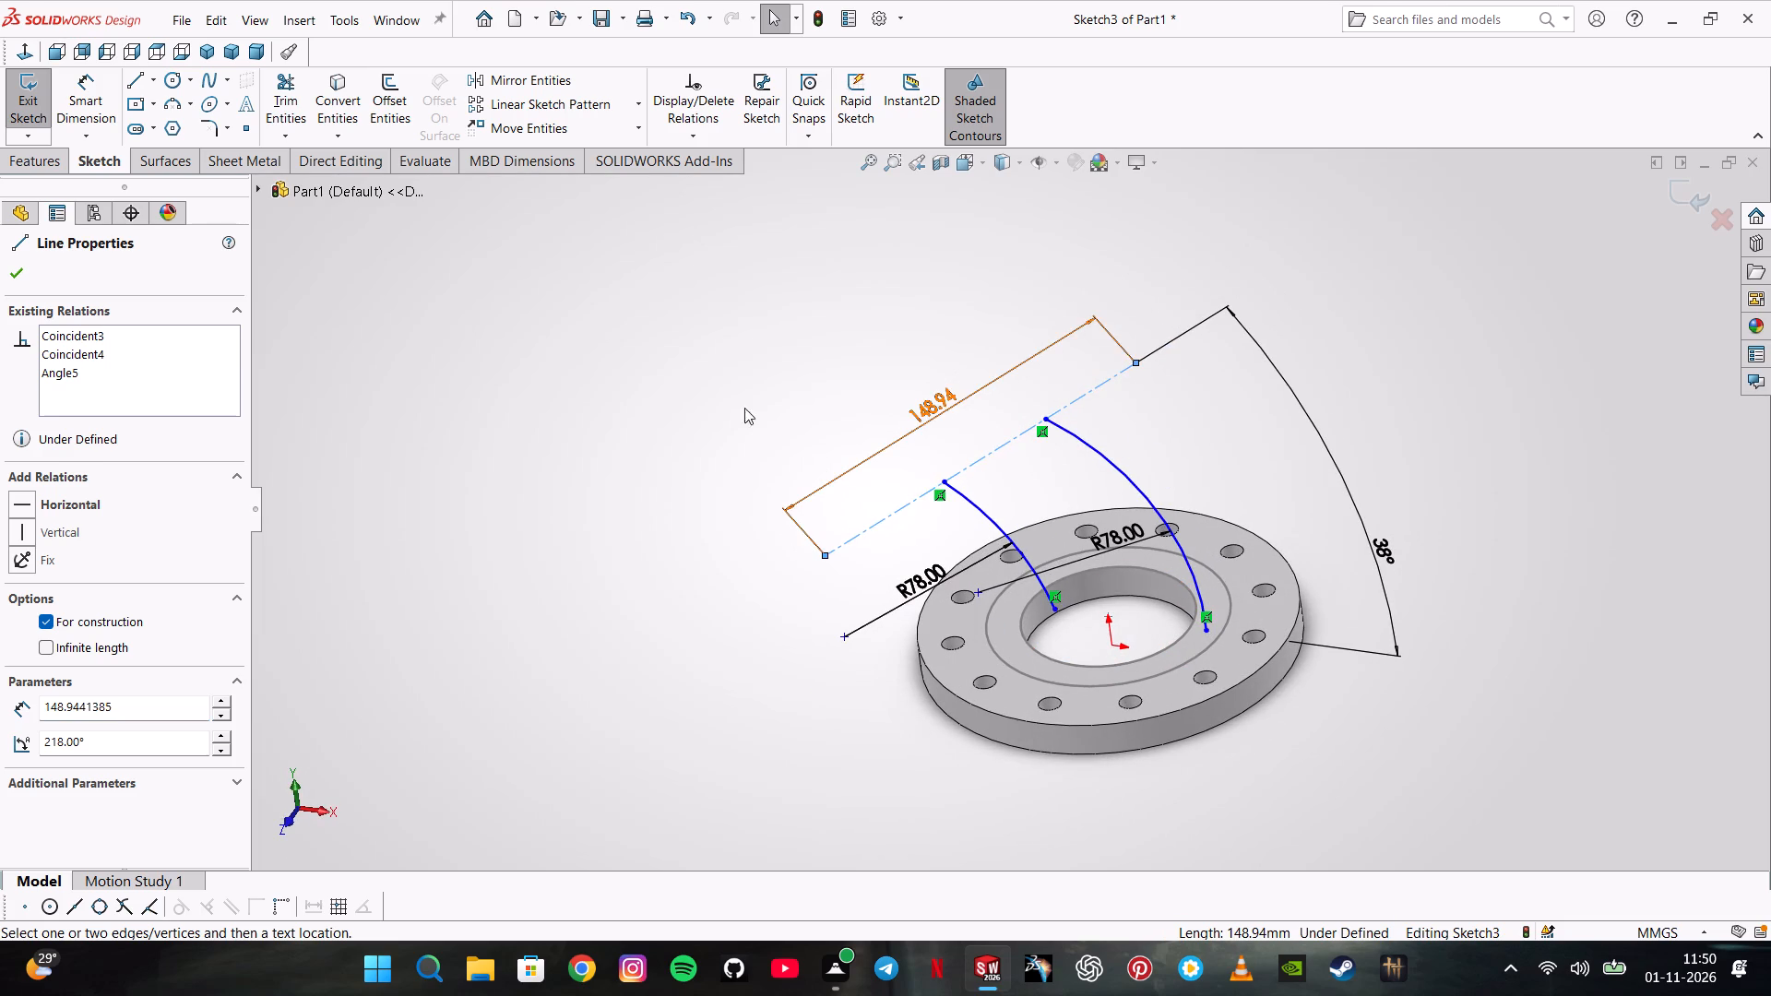
key(Escape)
click(34, 99)
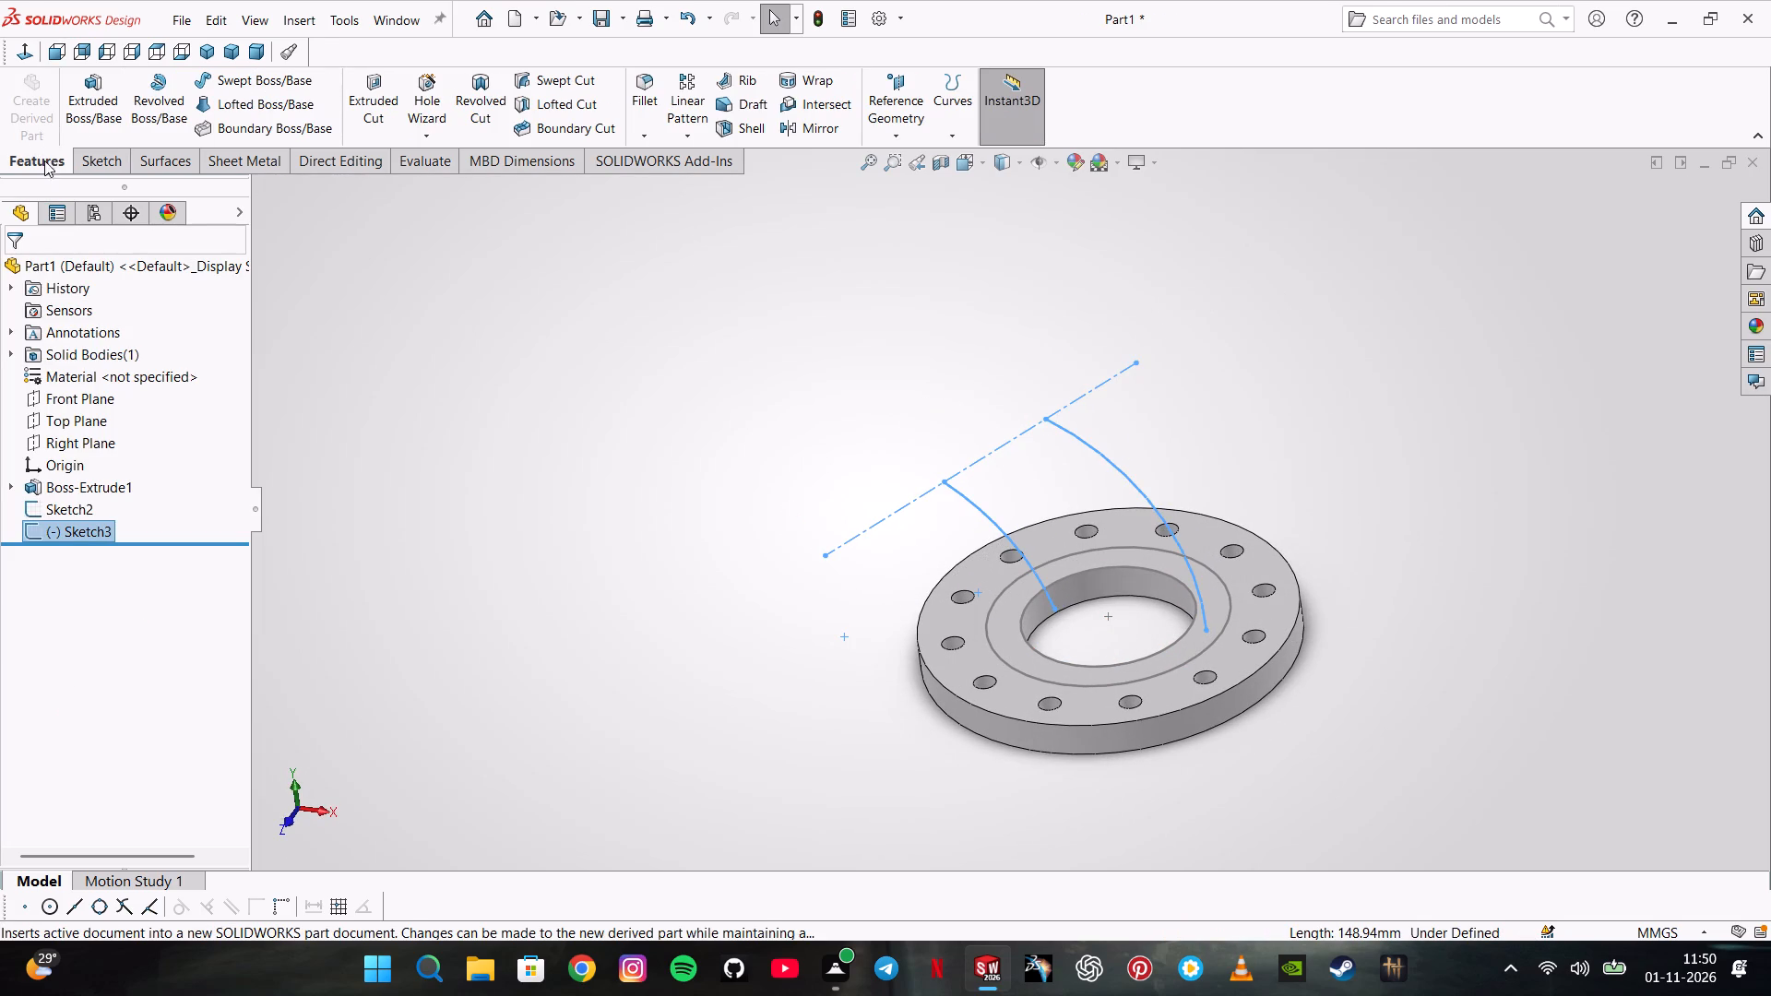
Start a new 3D sketch in the part.
click(80, 158)
click(49, 139)
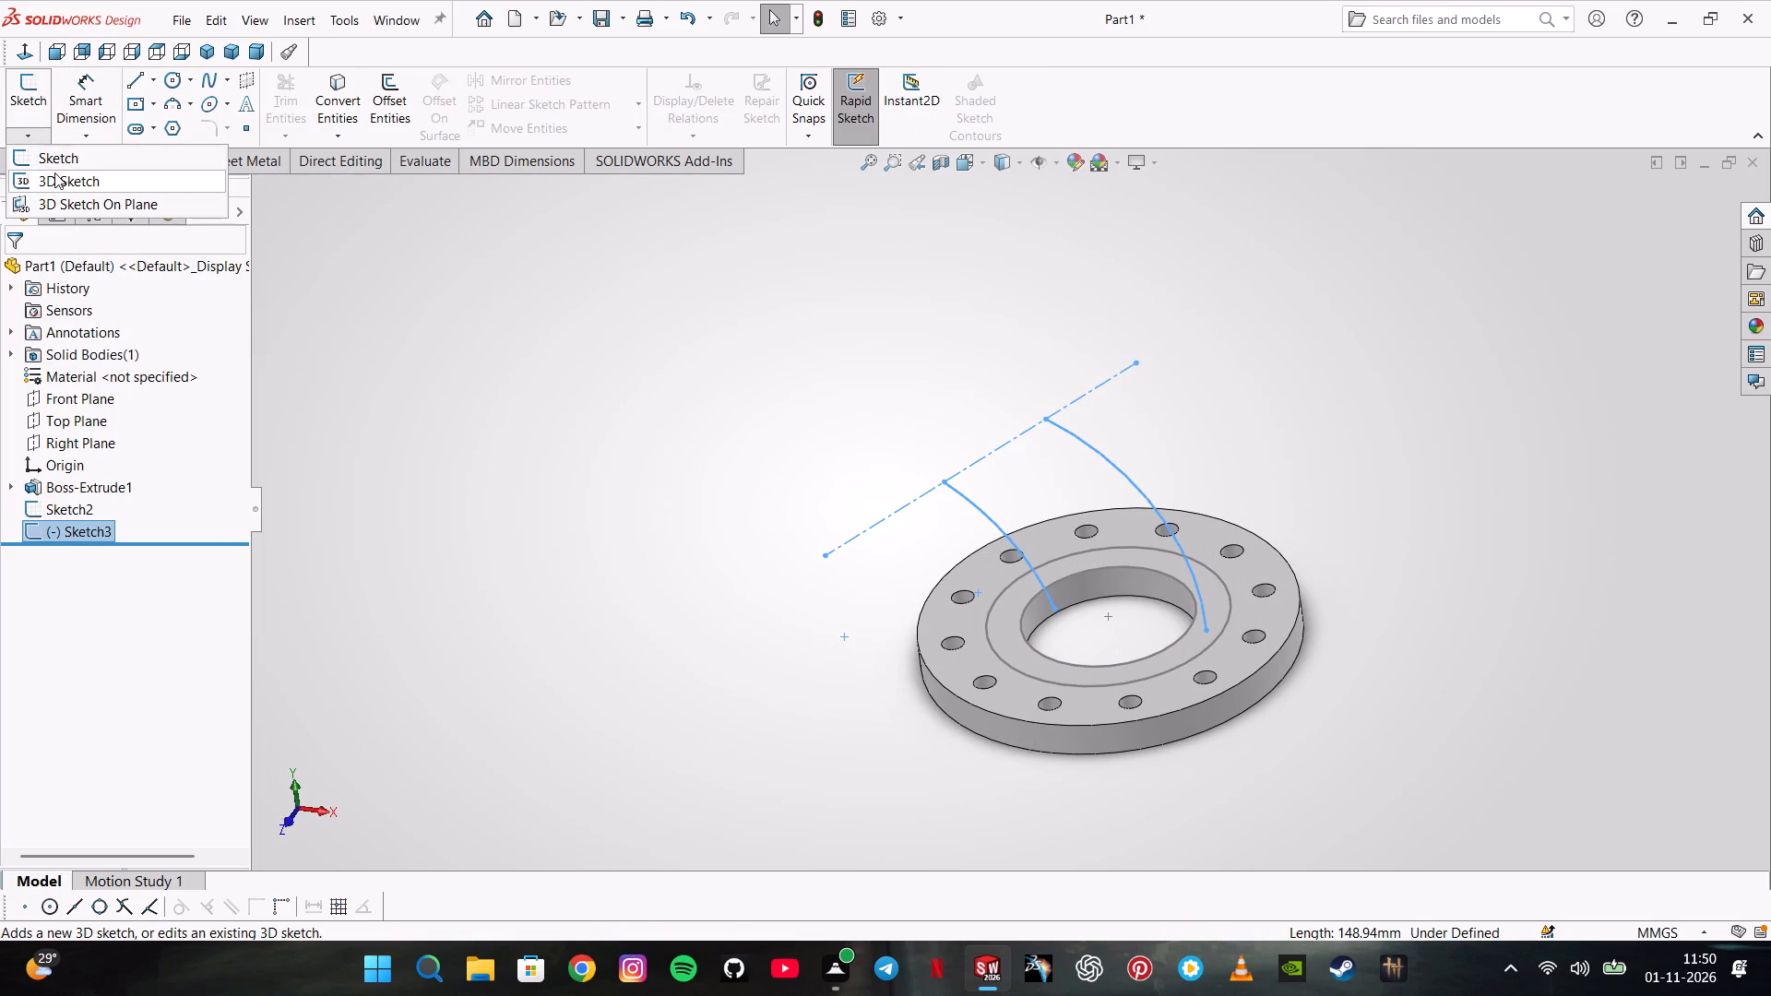
click(58, 176)
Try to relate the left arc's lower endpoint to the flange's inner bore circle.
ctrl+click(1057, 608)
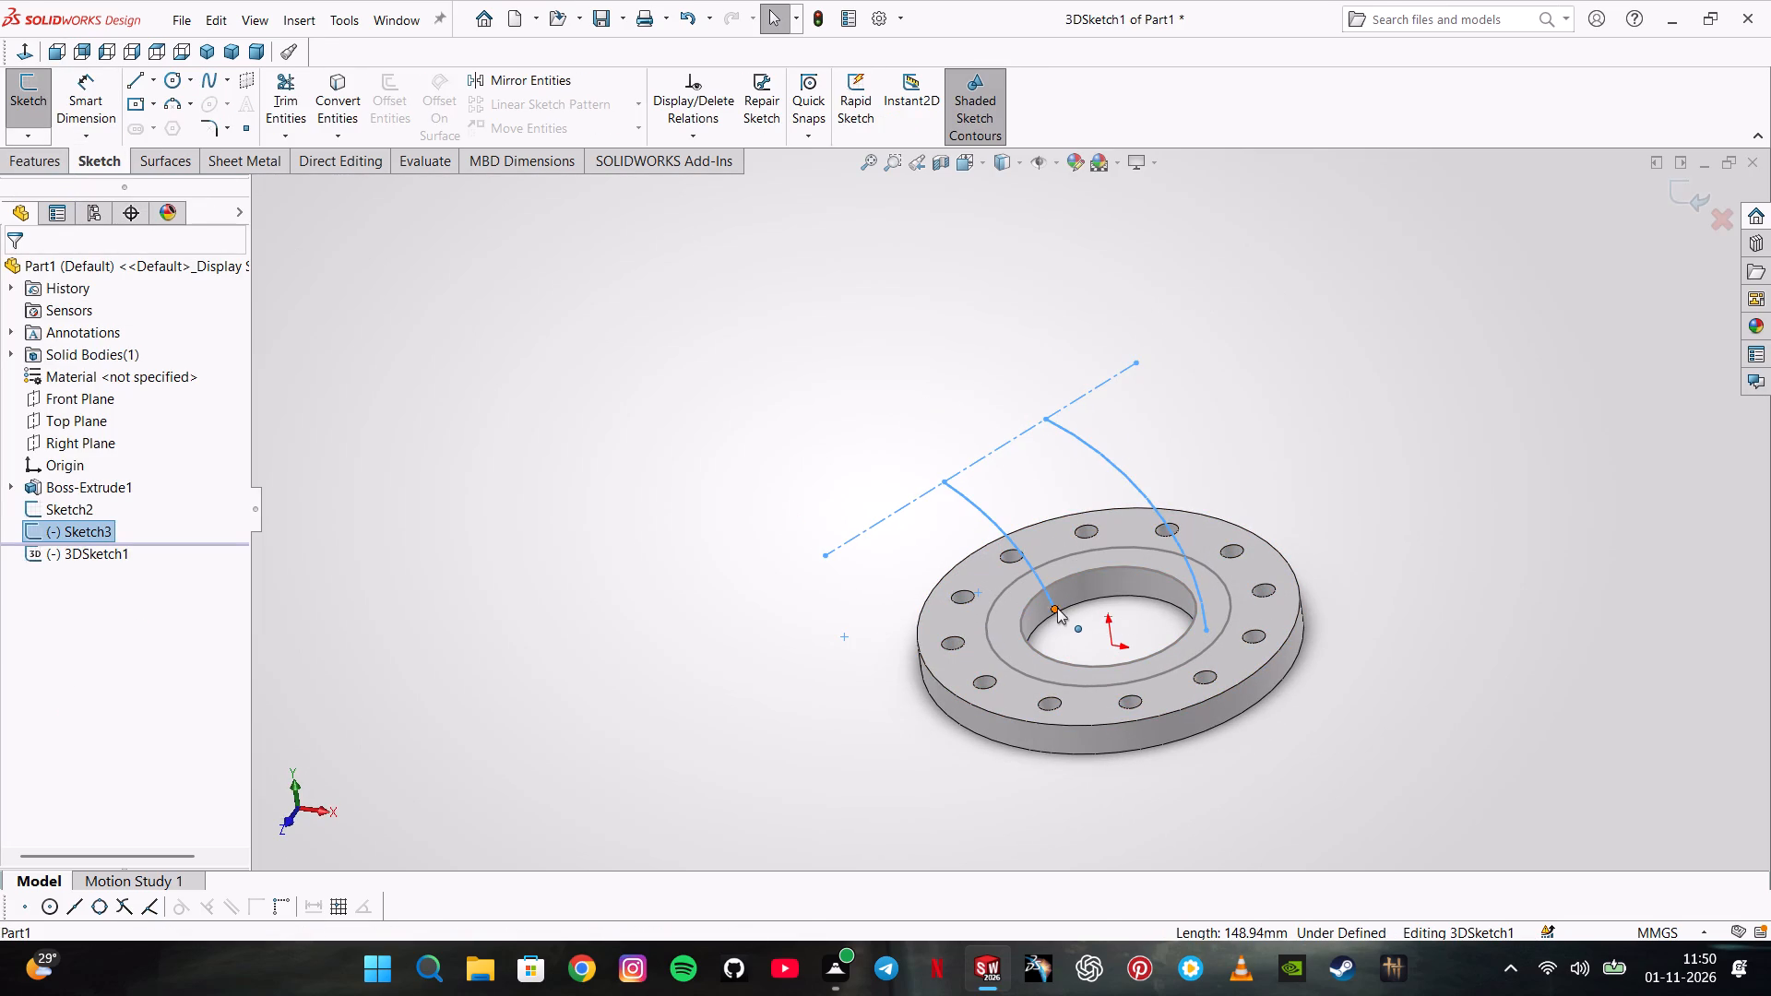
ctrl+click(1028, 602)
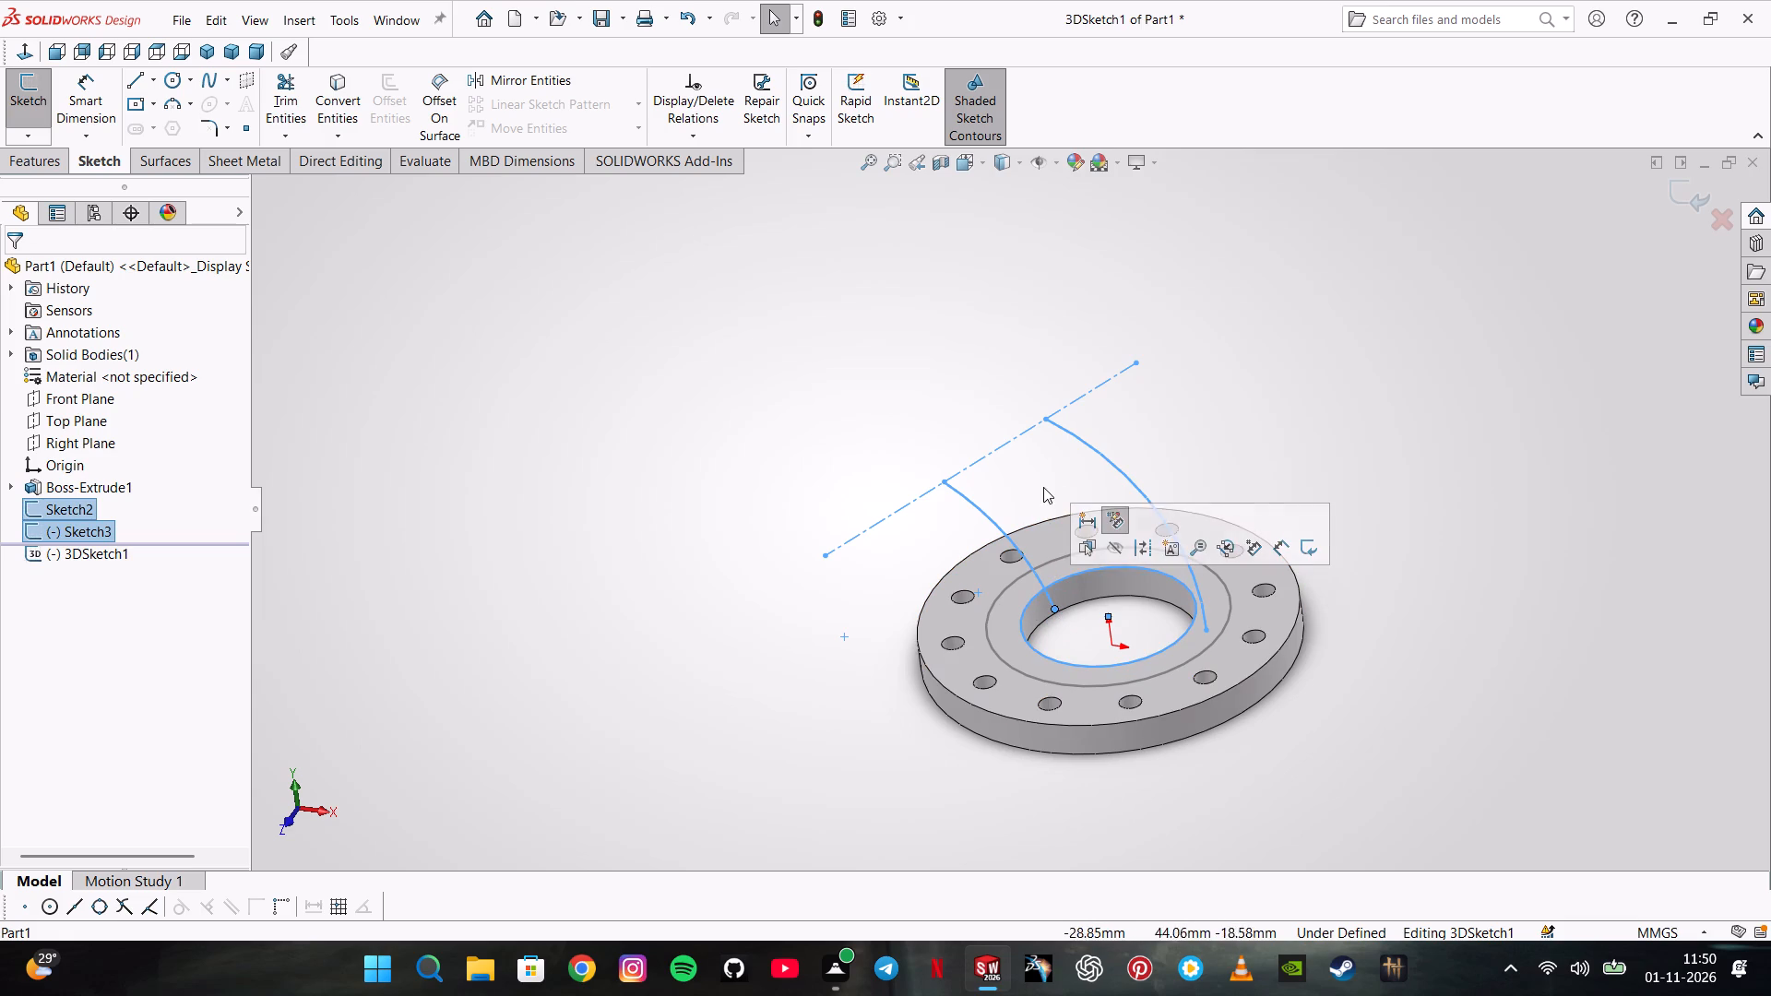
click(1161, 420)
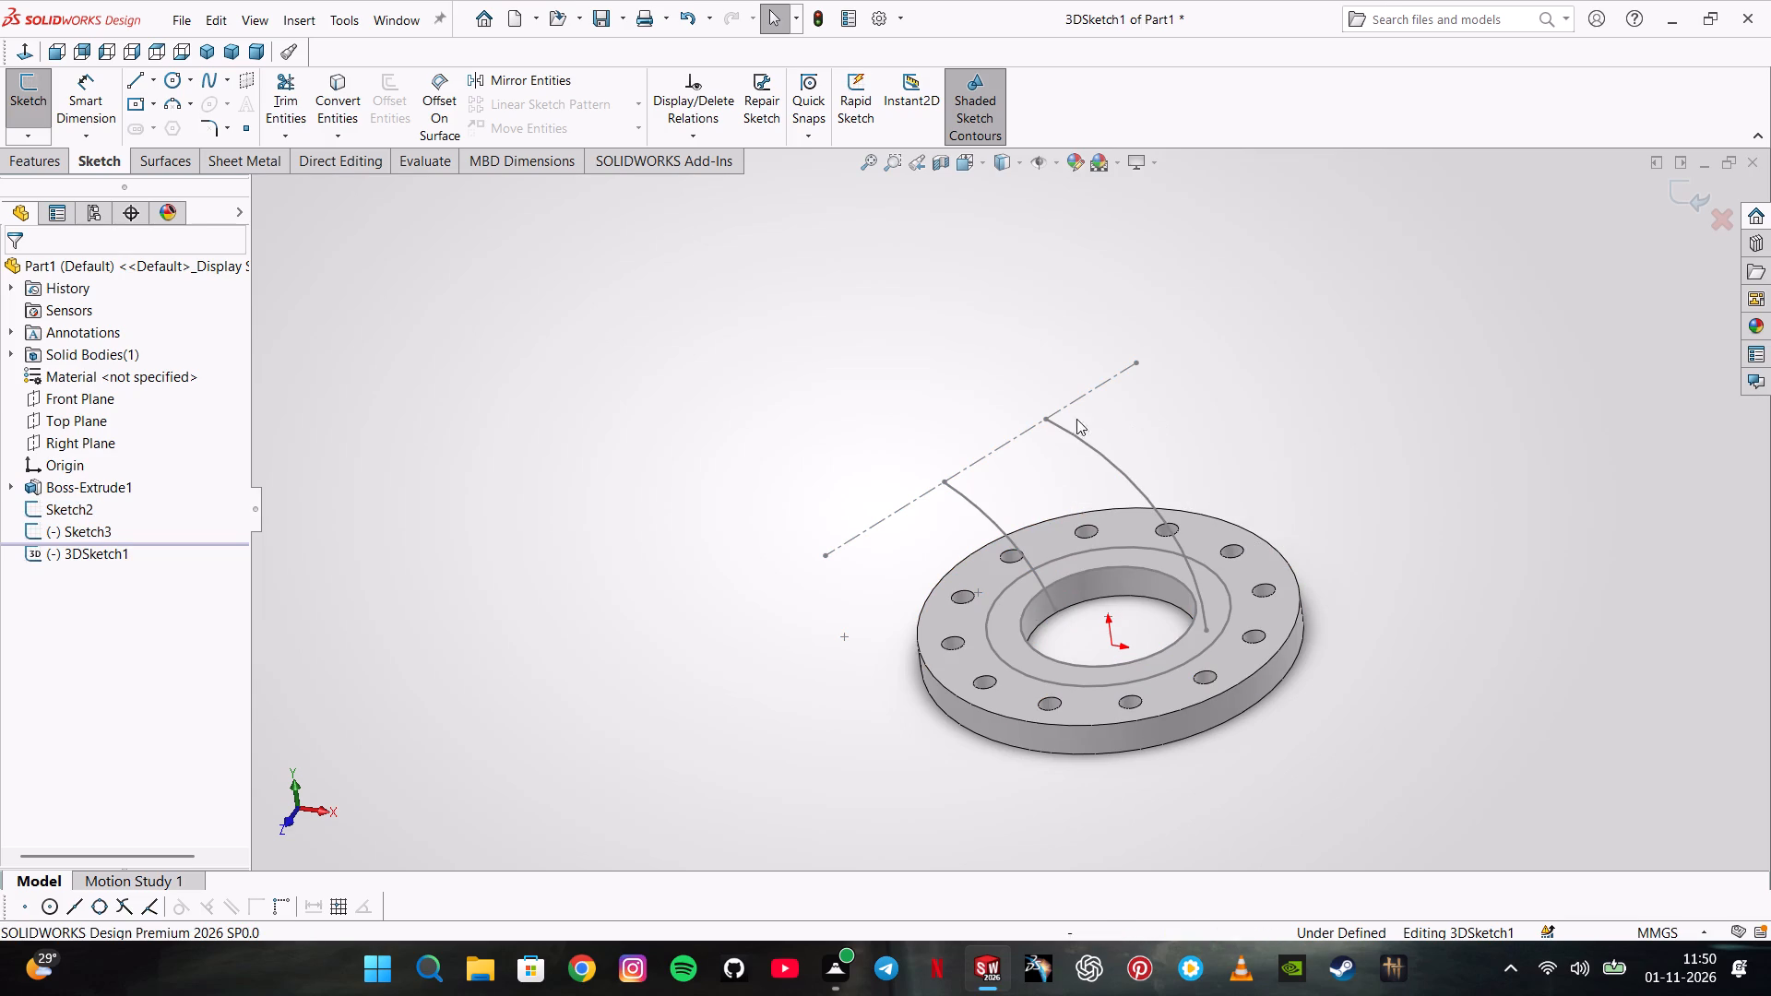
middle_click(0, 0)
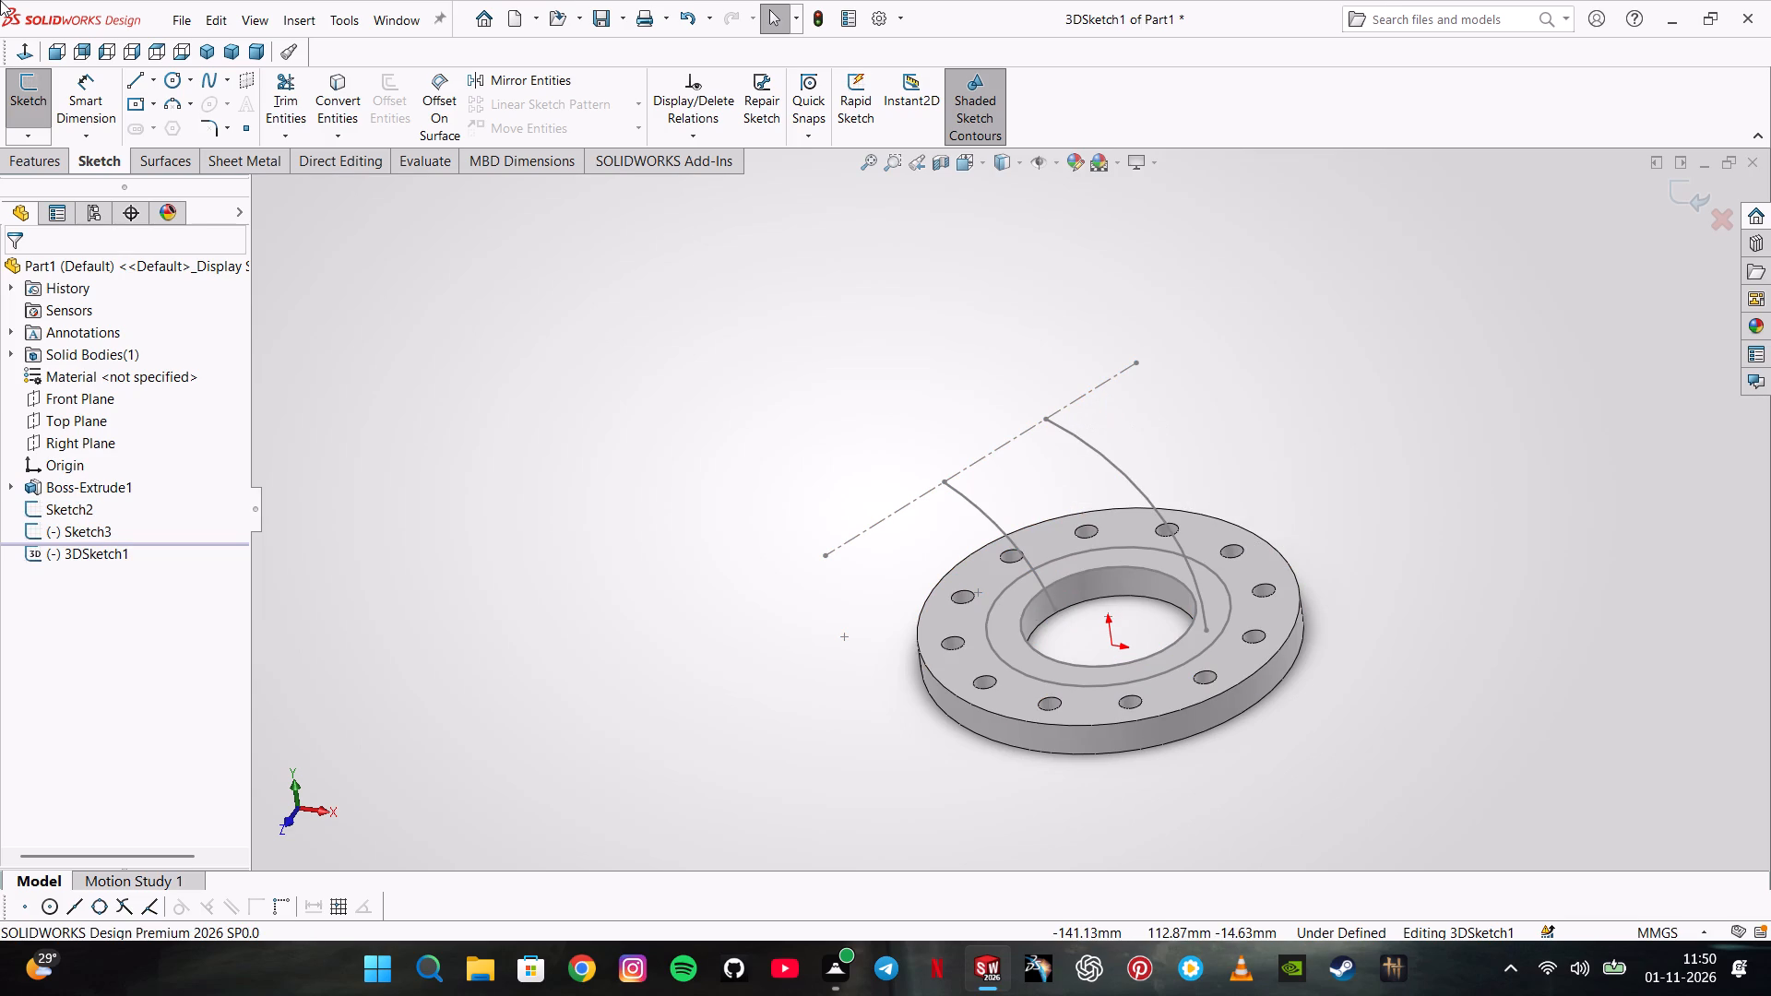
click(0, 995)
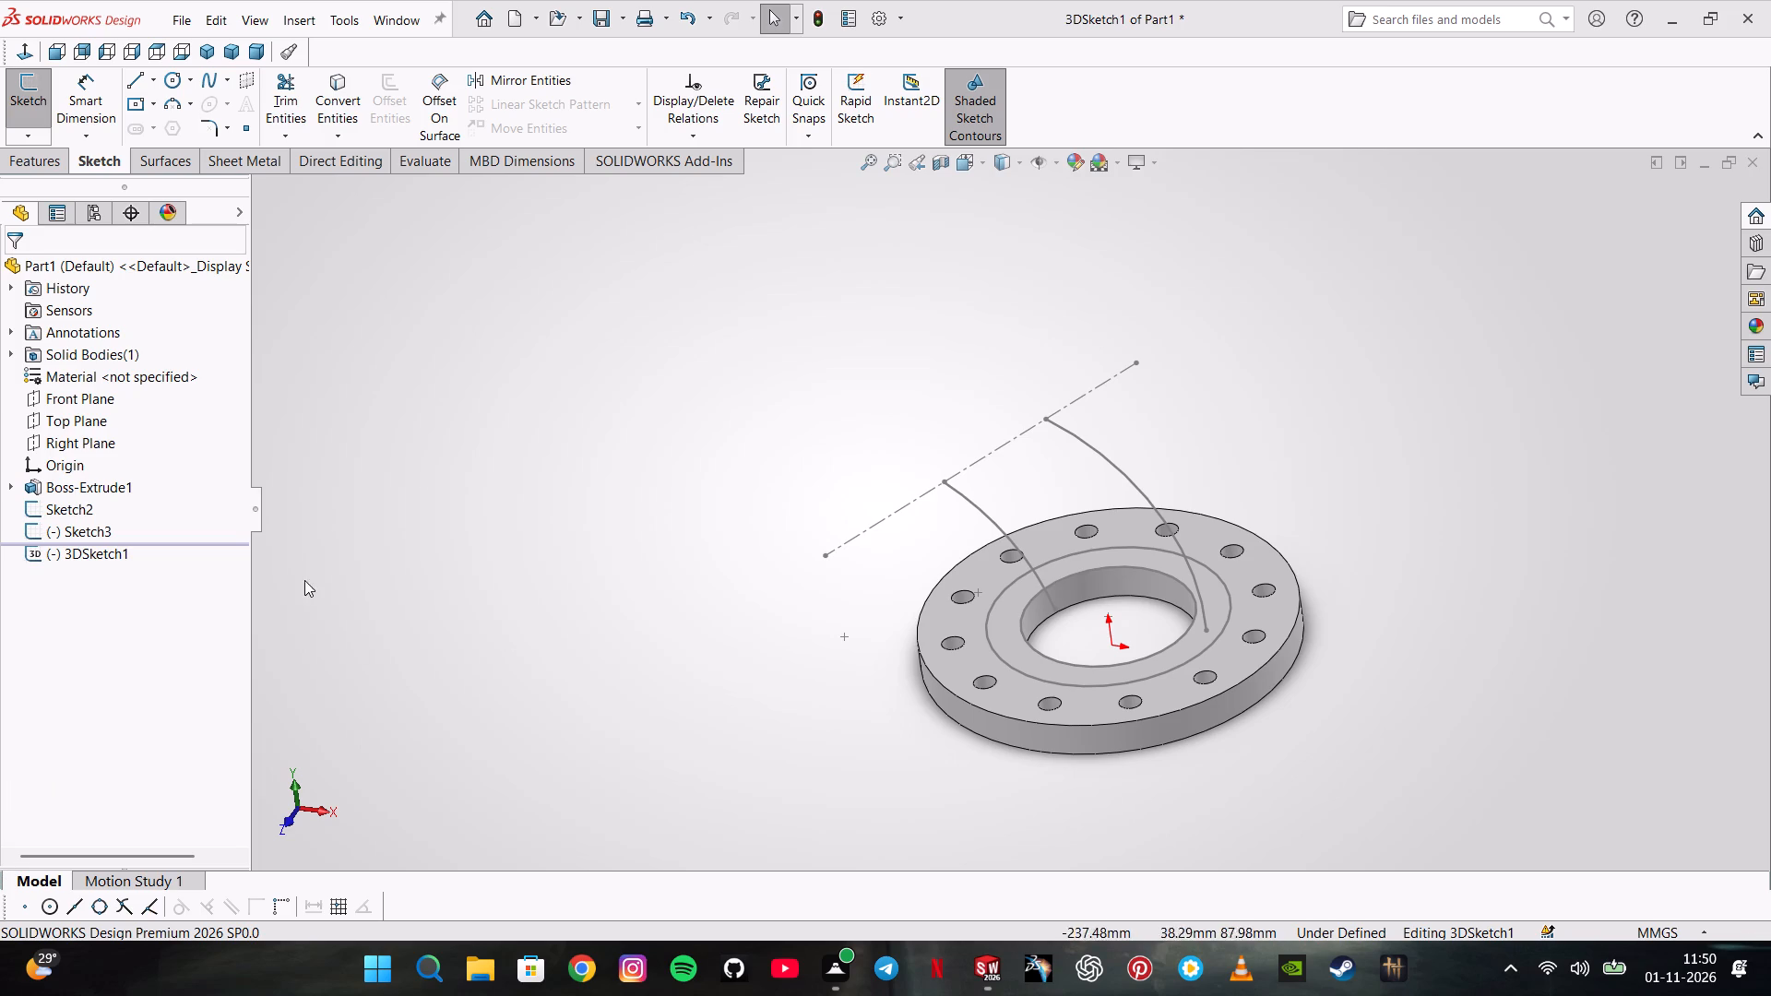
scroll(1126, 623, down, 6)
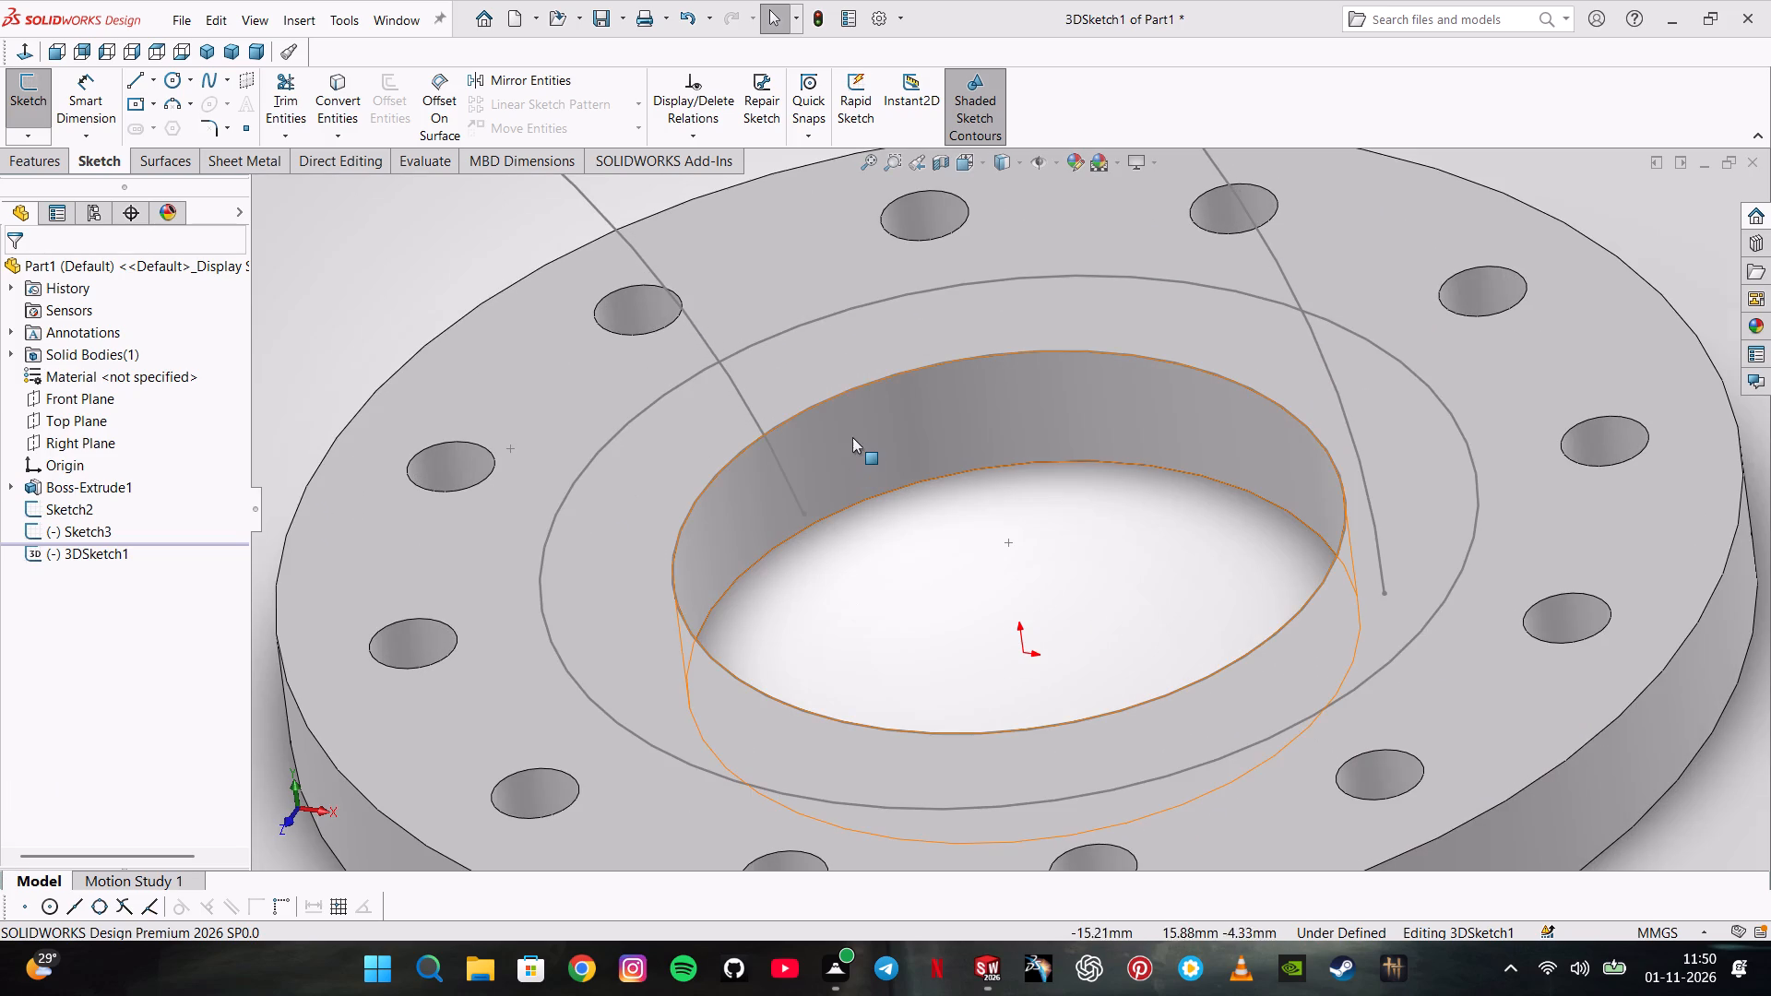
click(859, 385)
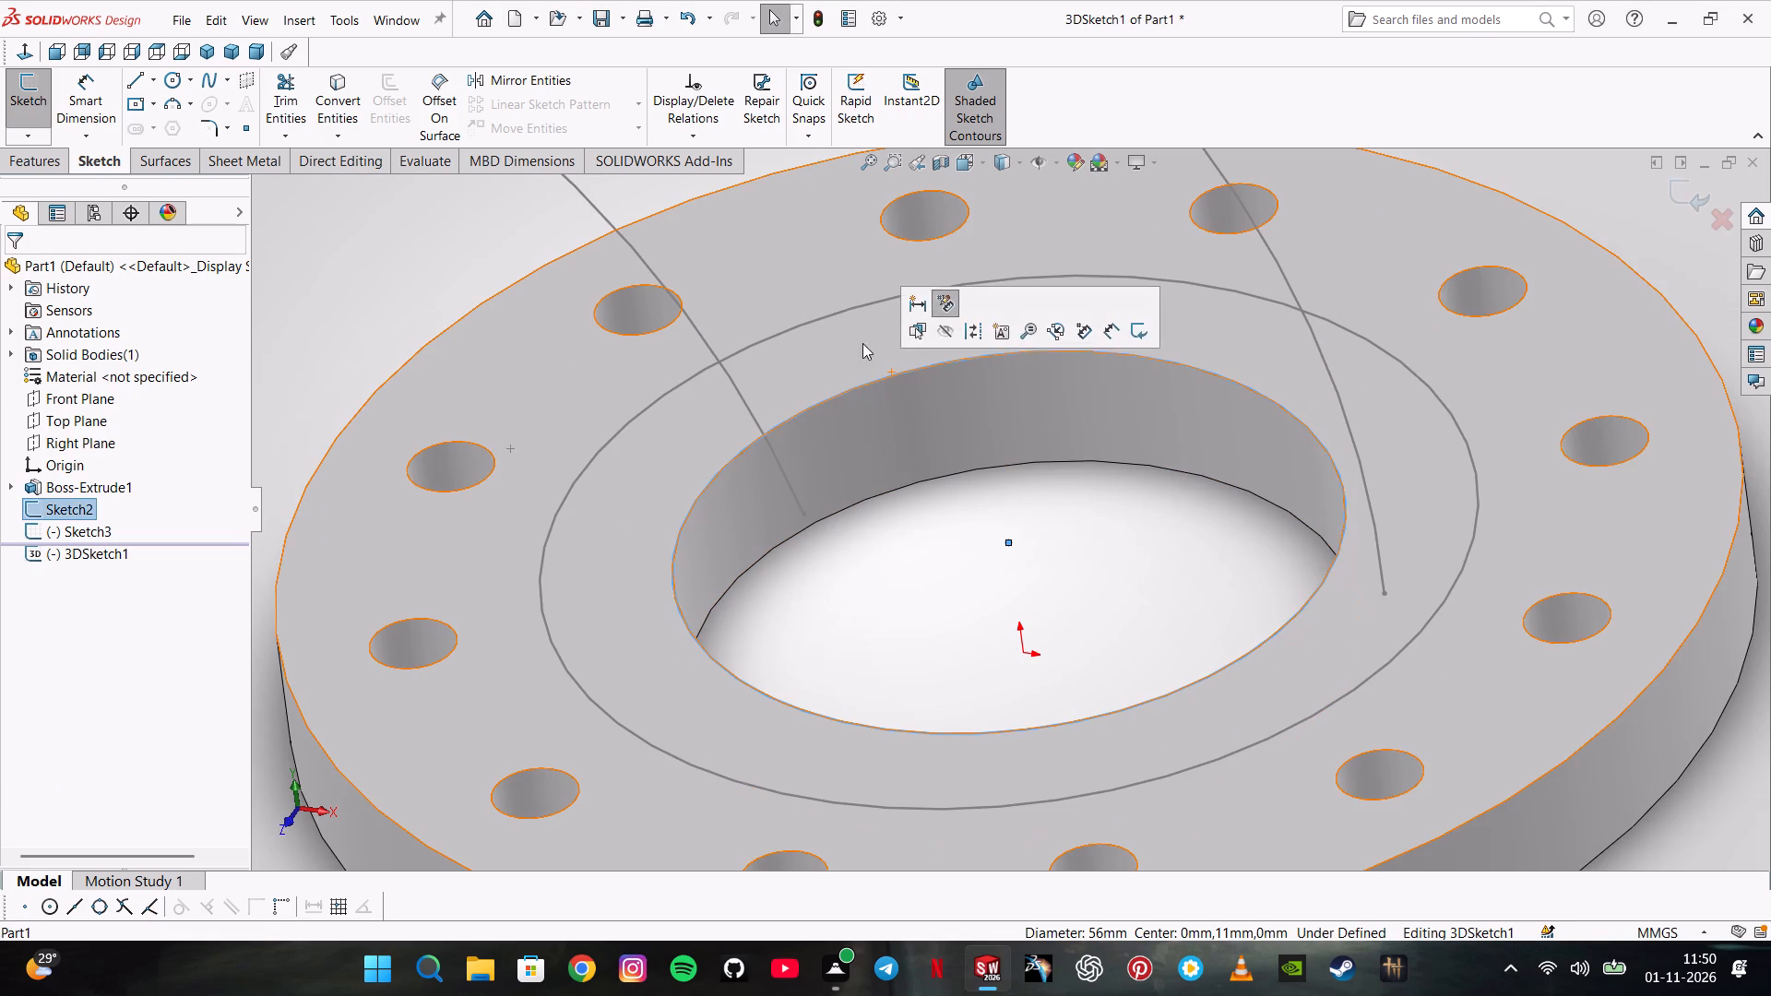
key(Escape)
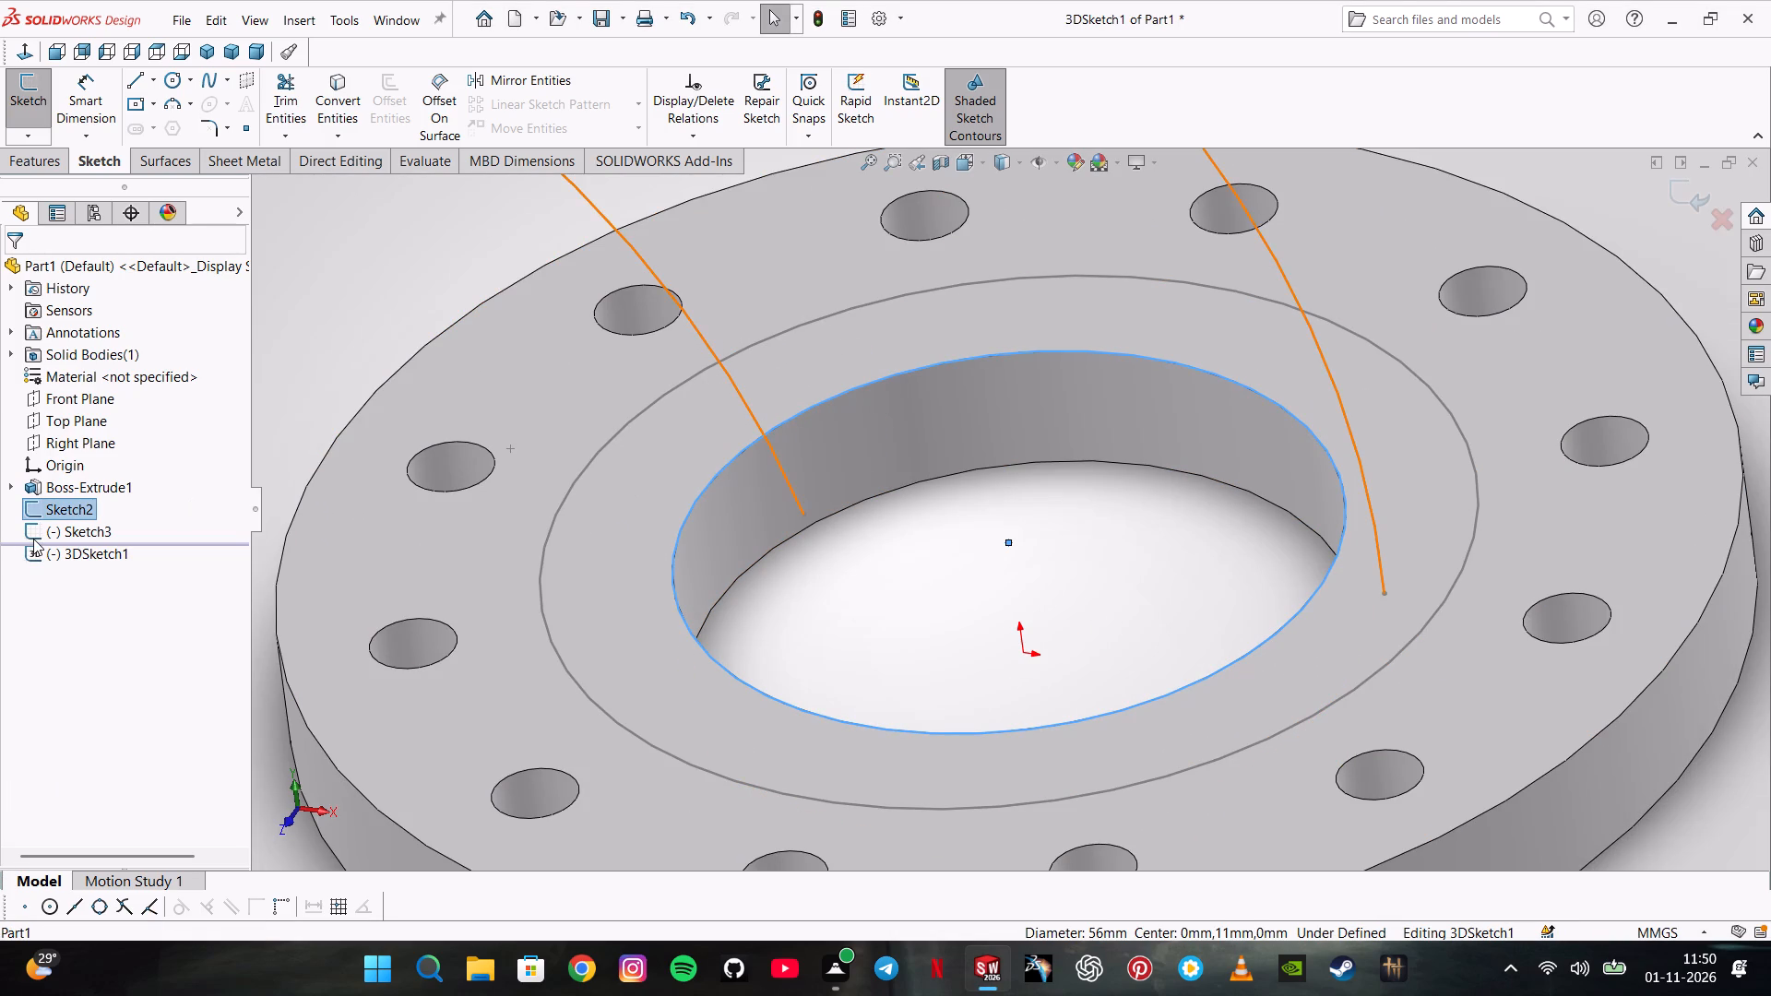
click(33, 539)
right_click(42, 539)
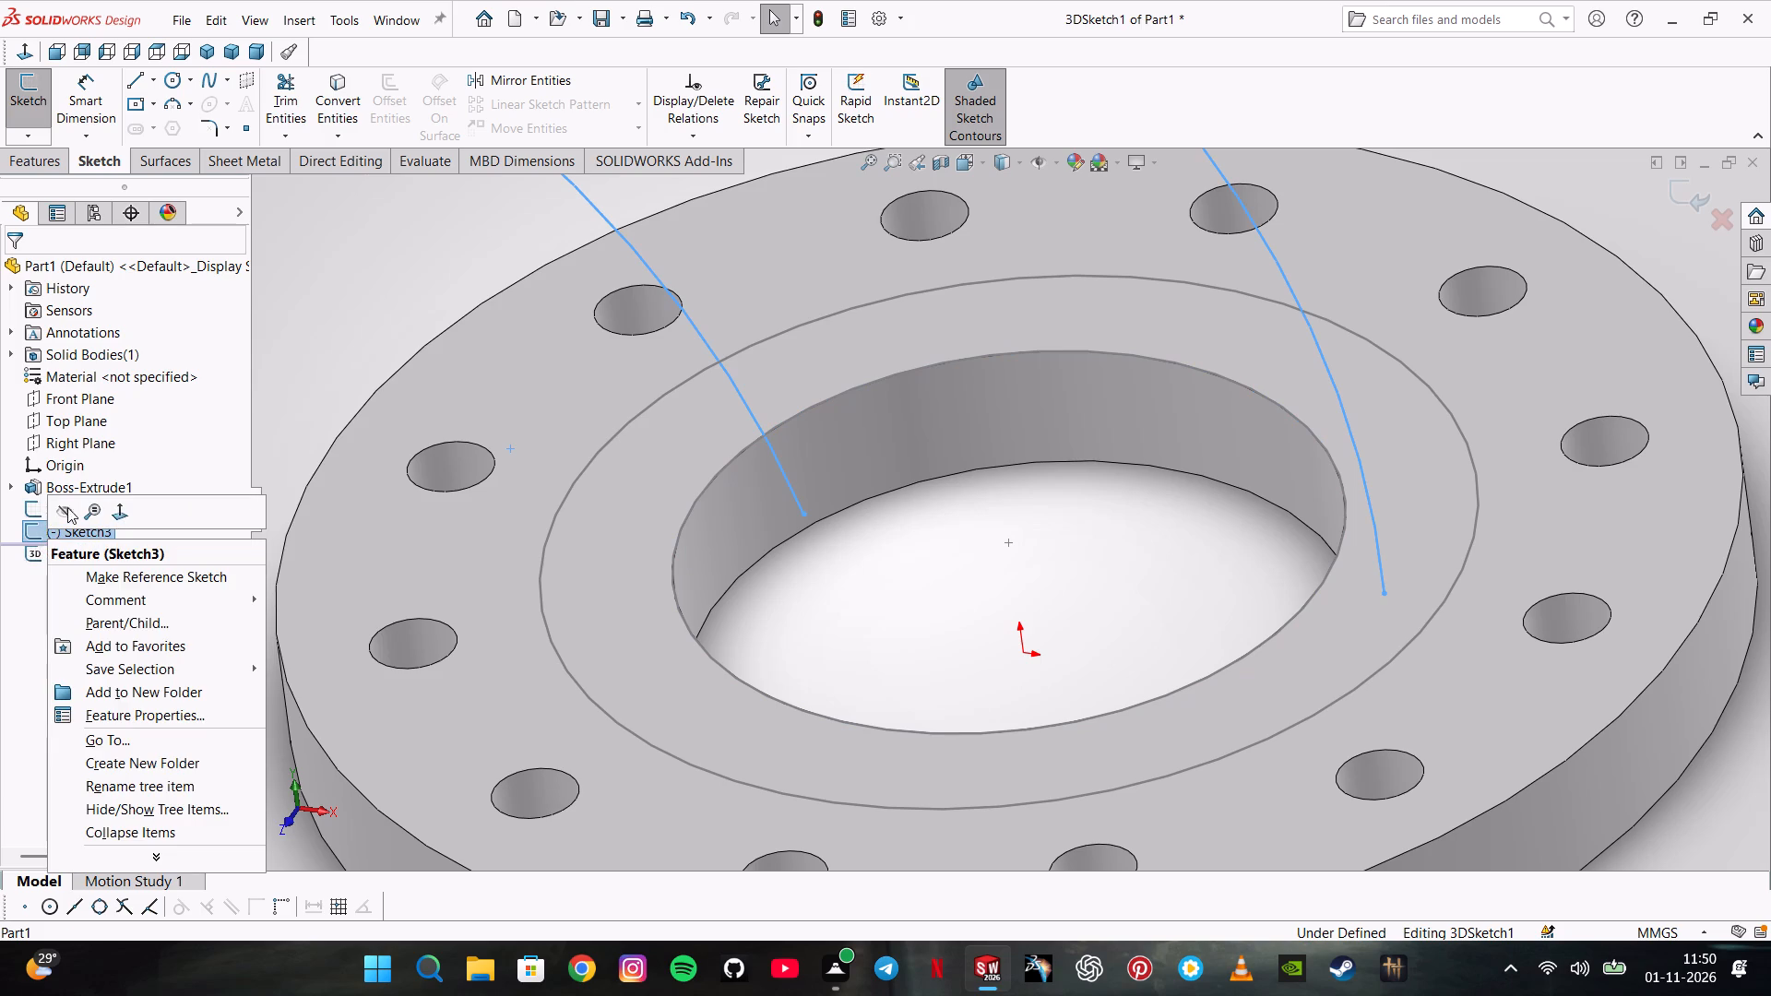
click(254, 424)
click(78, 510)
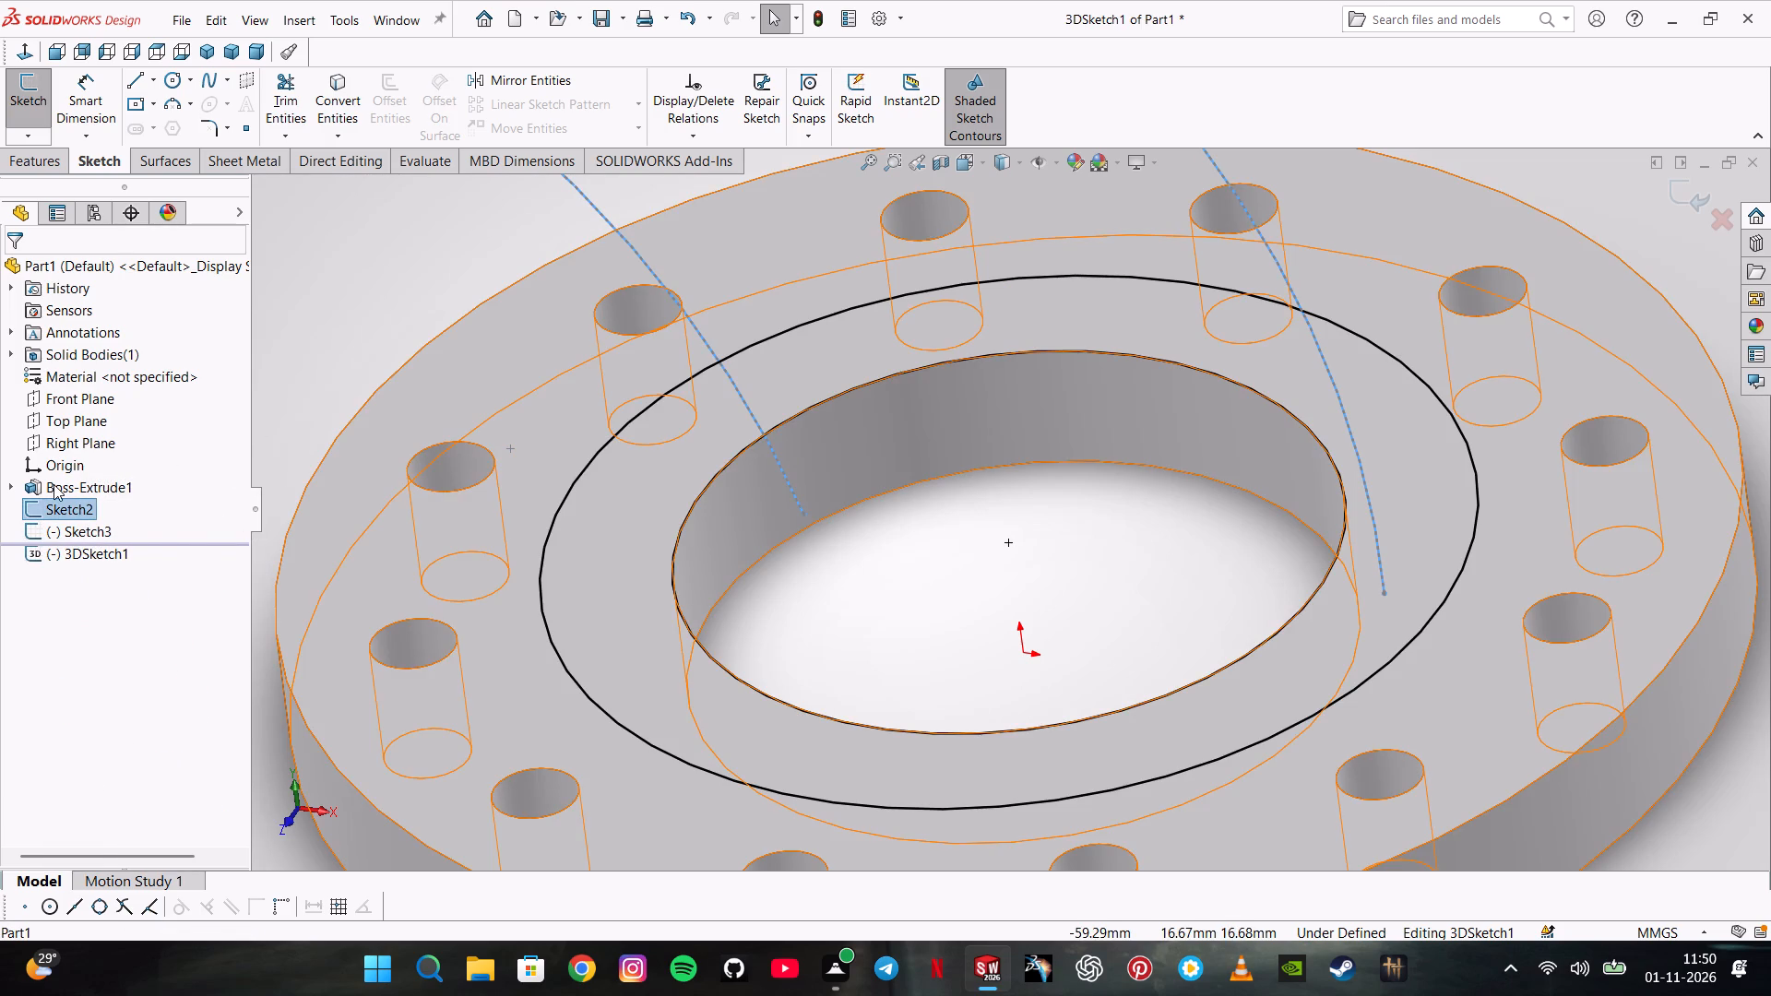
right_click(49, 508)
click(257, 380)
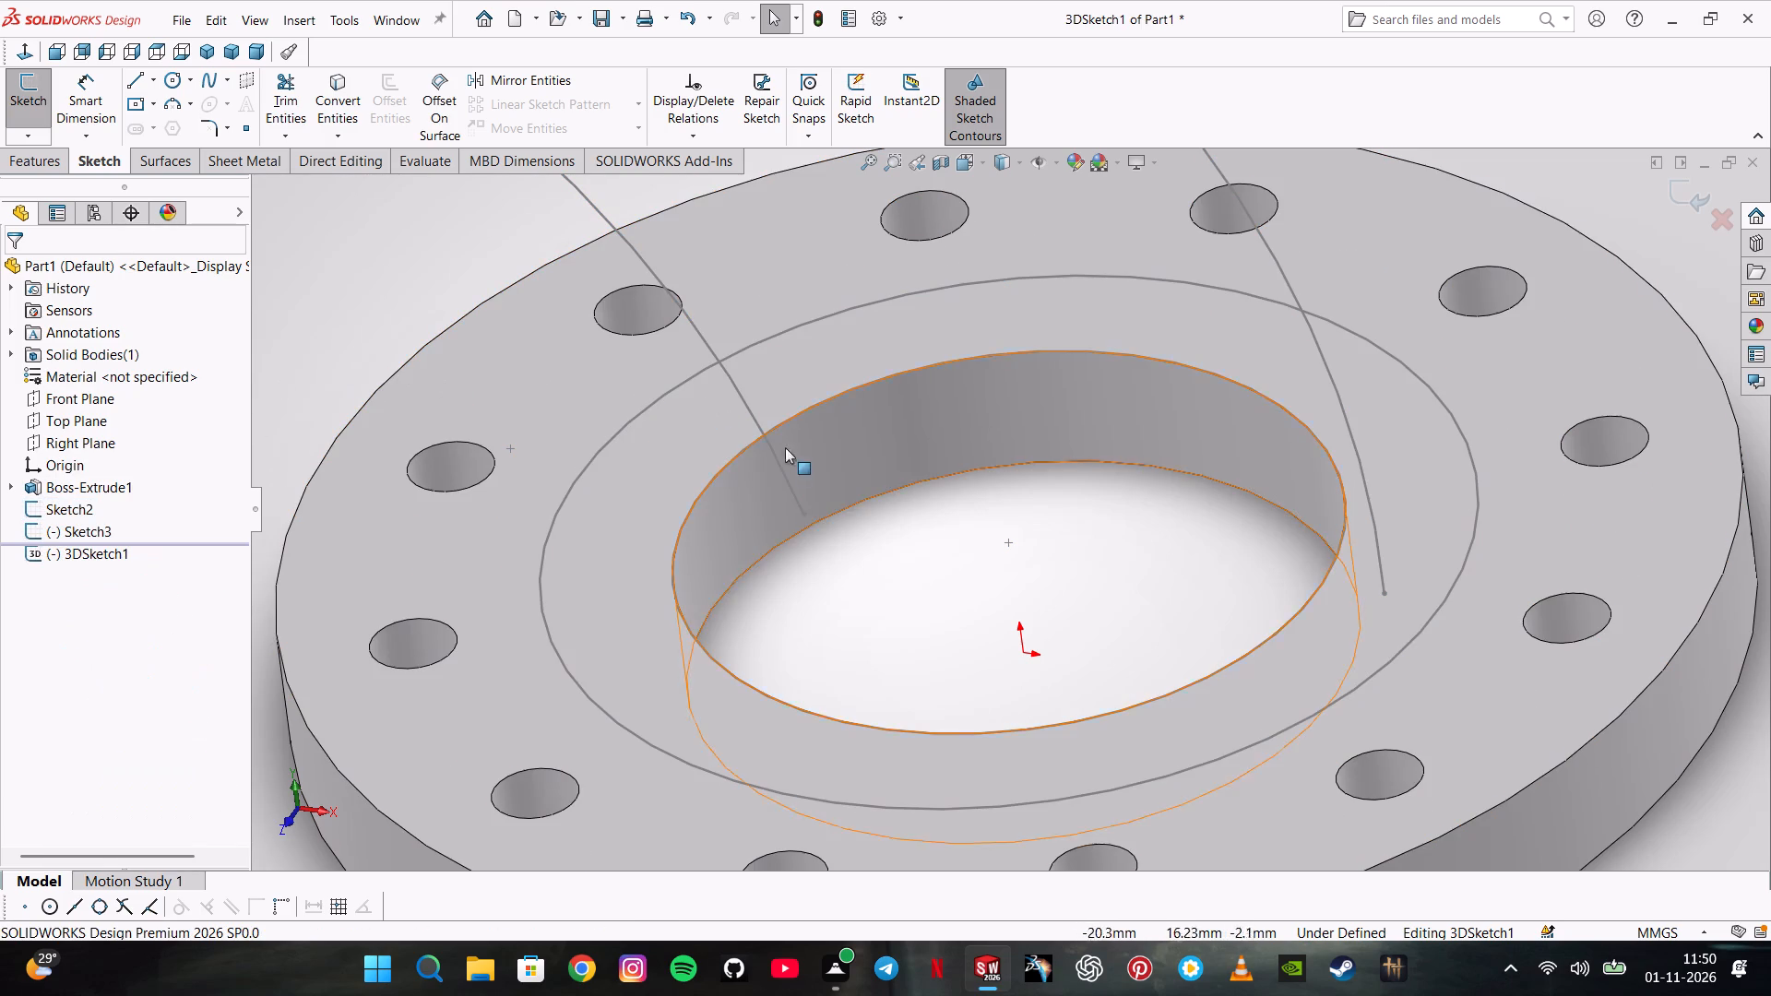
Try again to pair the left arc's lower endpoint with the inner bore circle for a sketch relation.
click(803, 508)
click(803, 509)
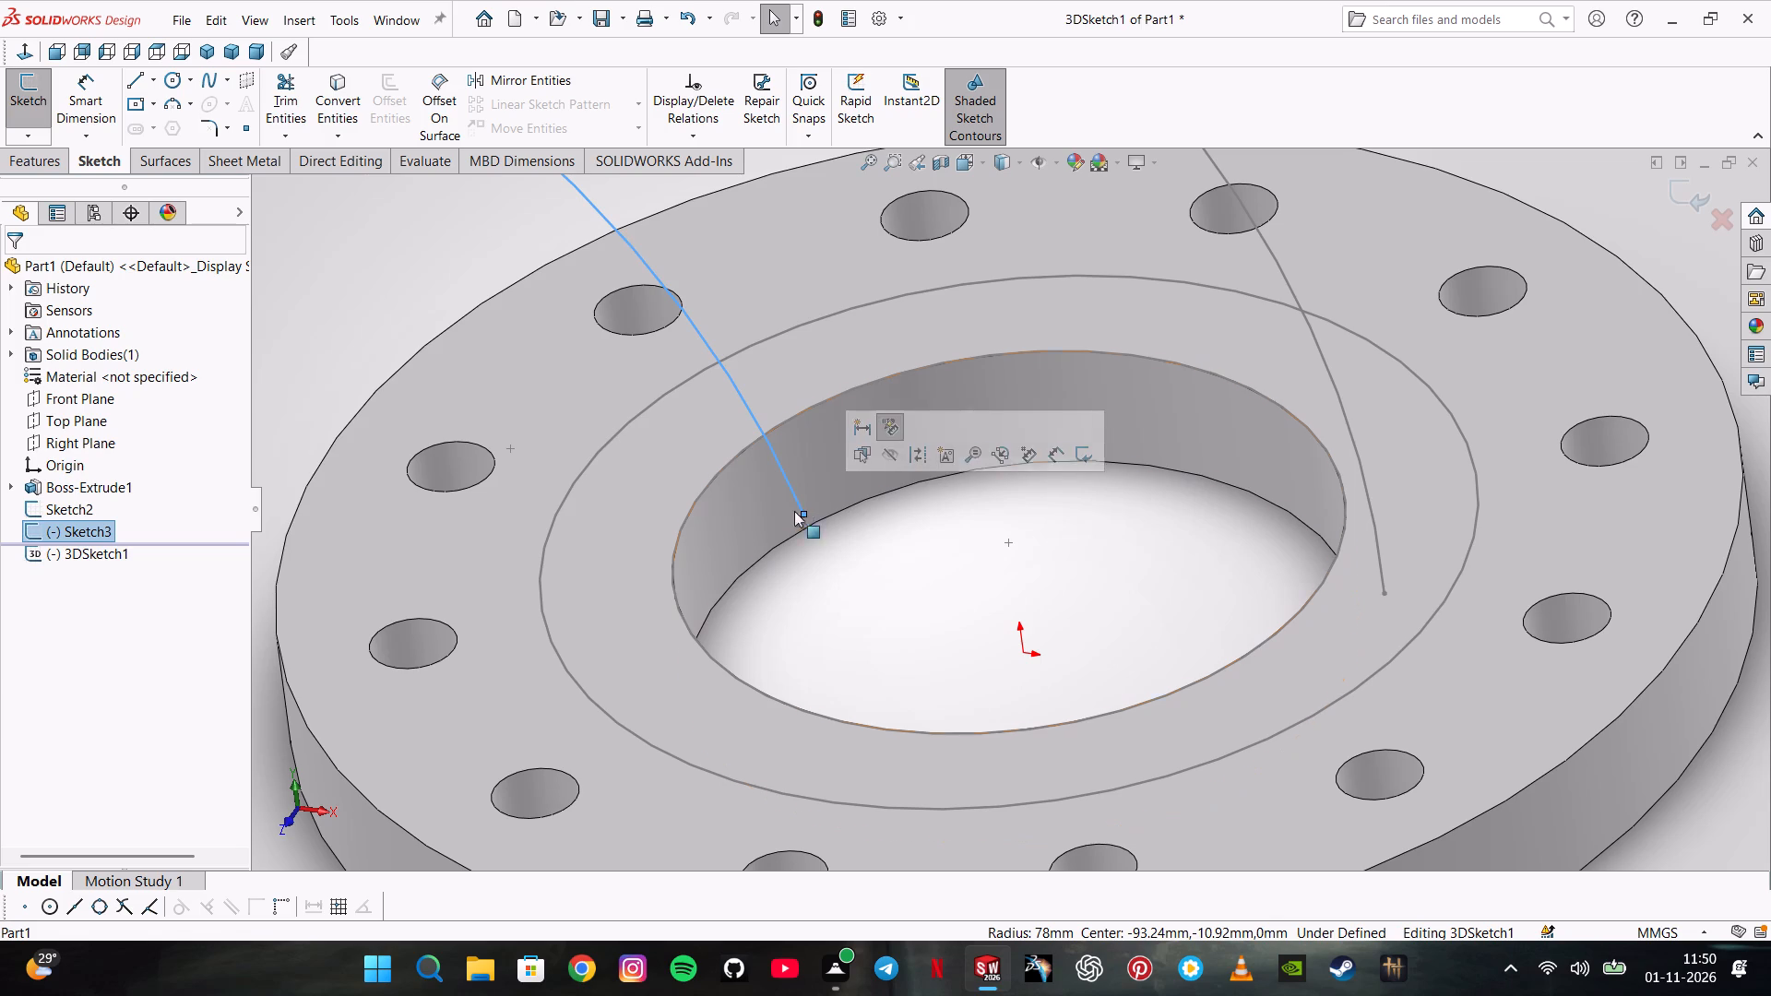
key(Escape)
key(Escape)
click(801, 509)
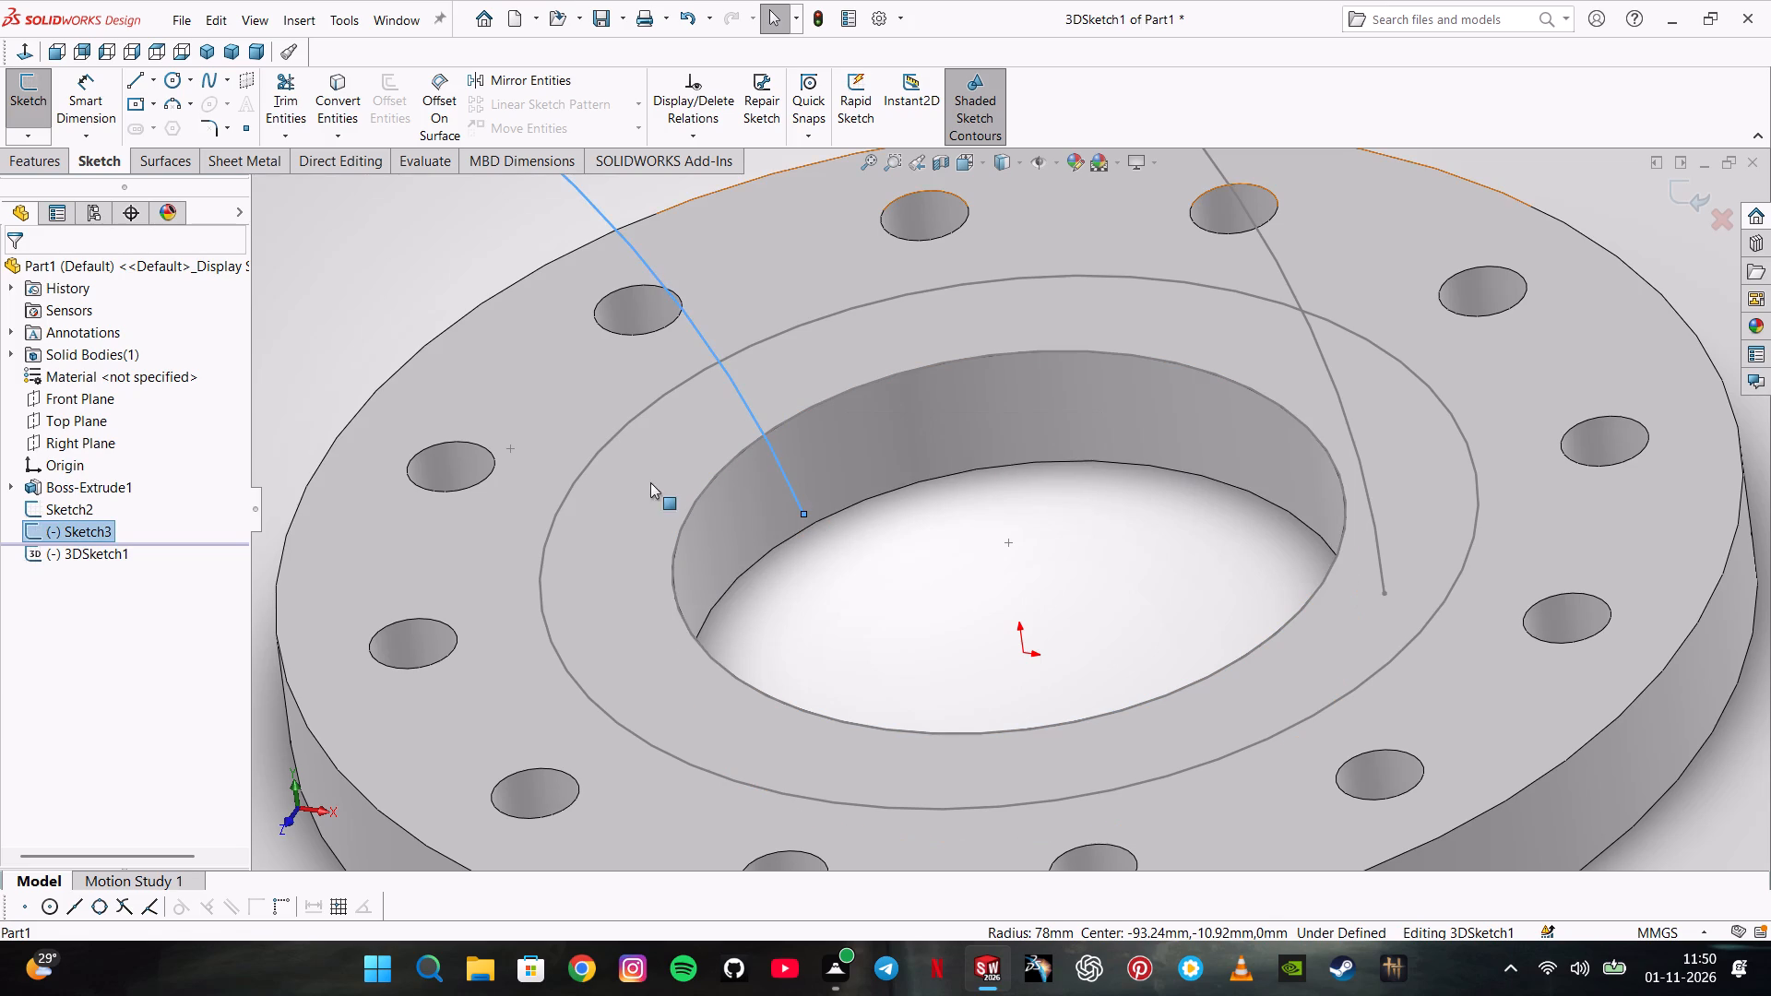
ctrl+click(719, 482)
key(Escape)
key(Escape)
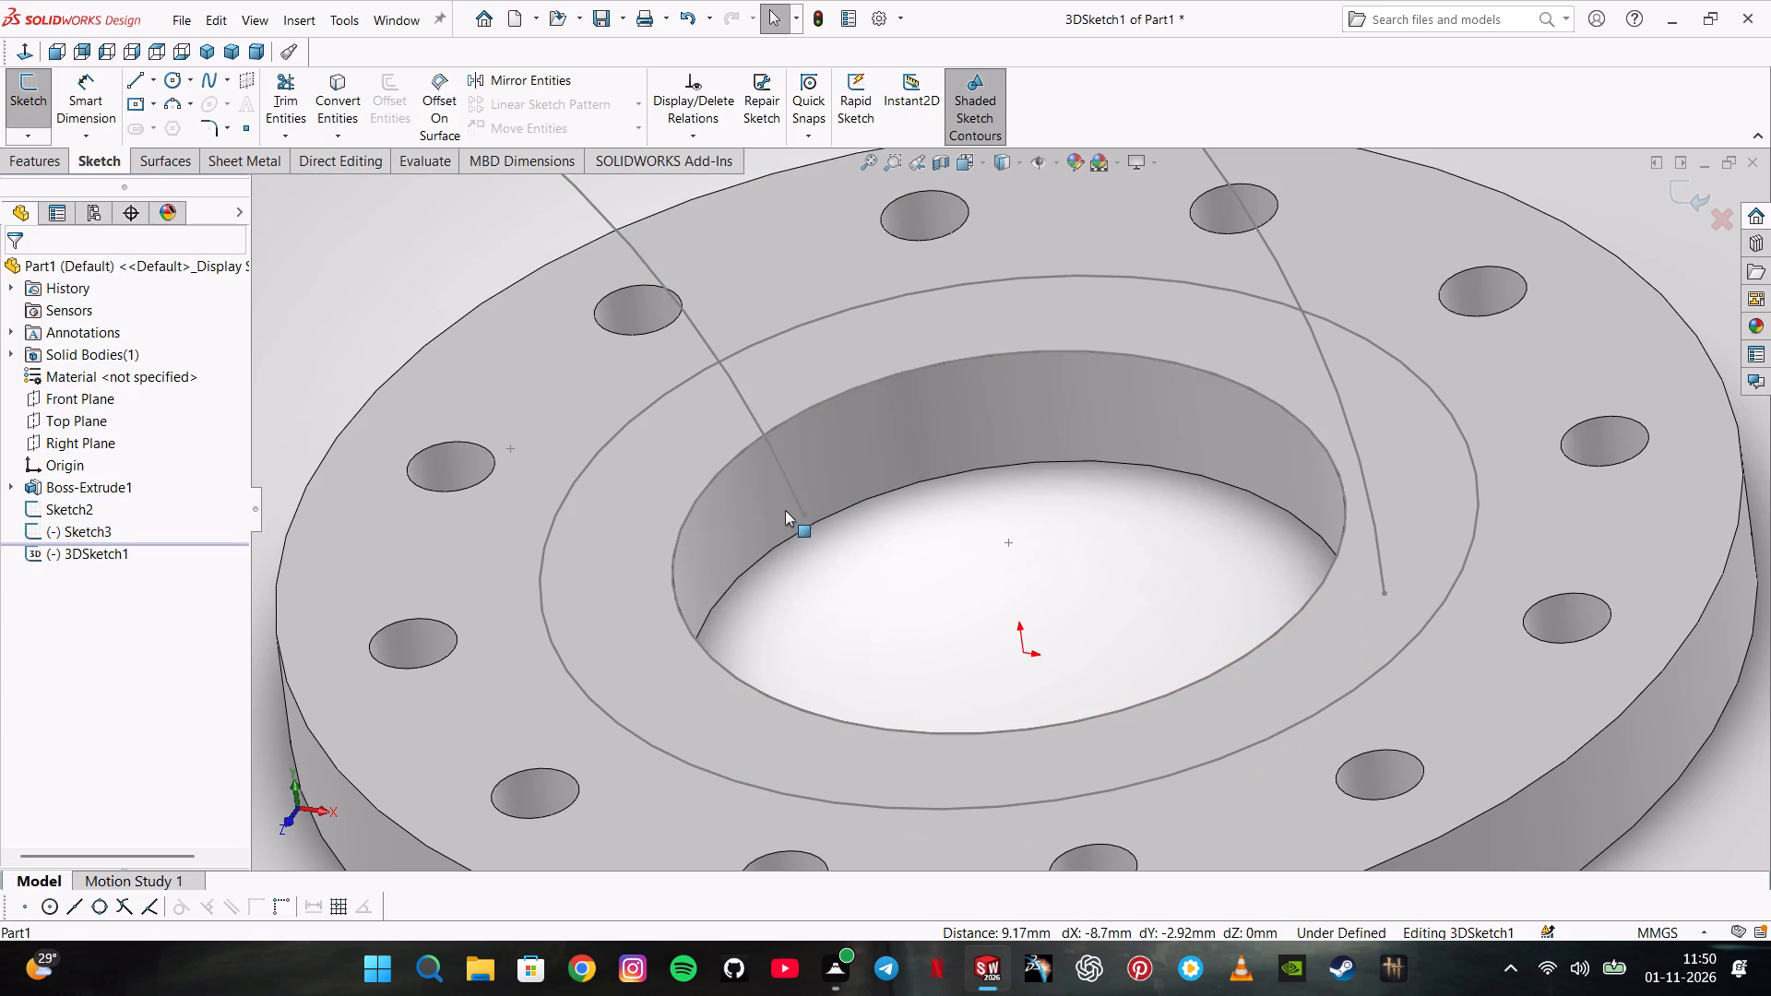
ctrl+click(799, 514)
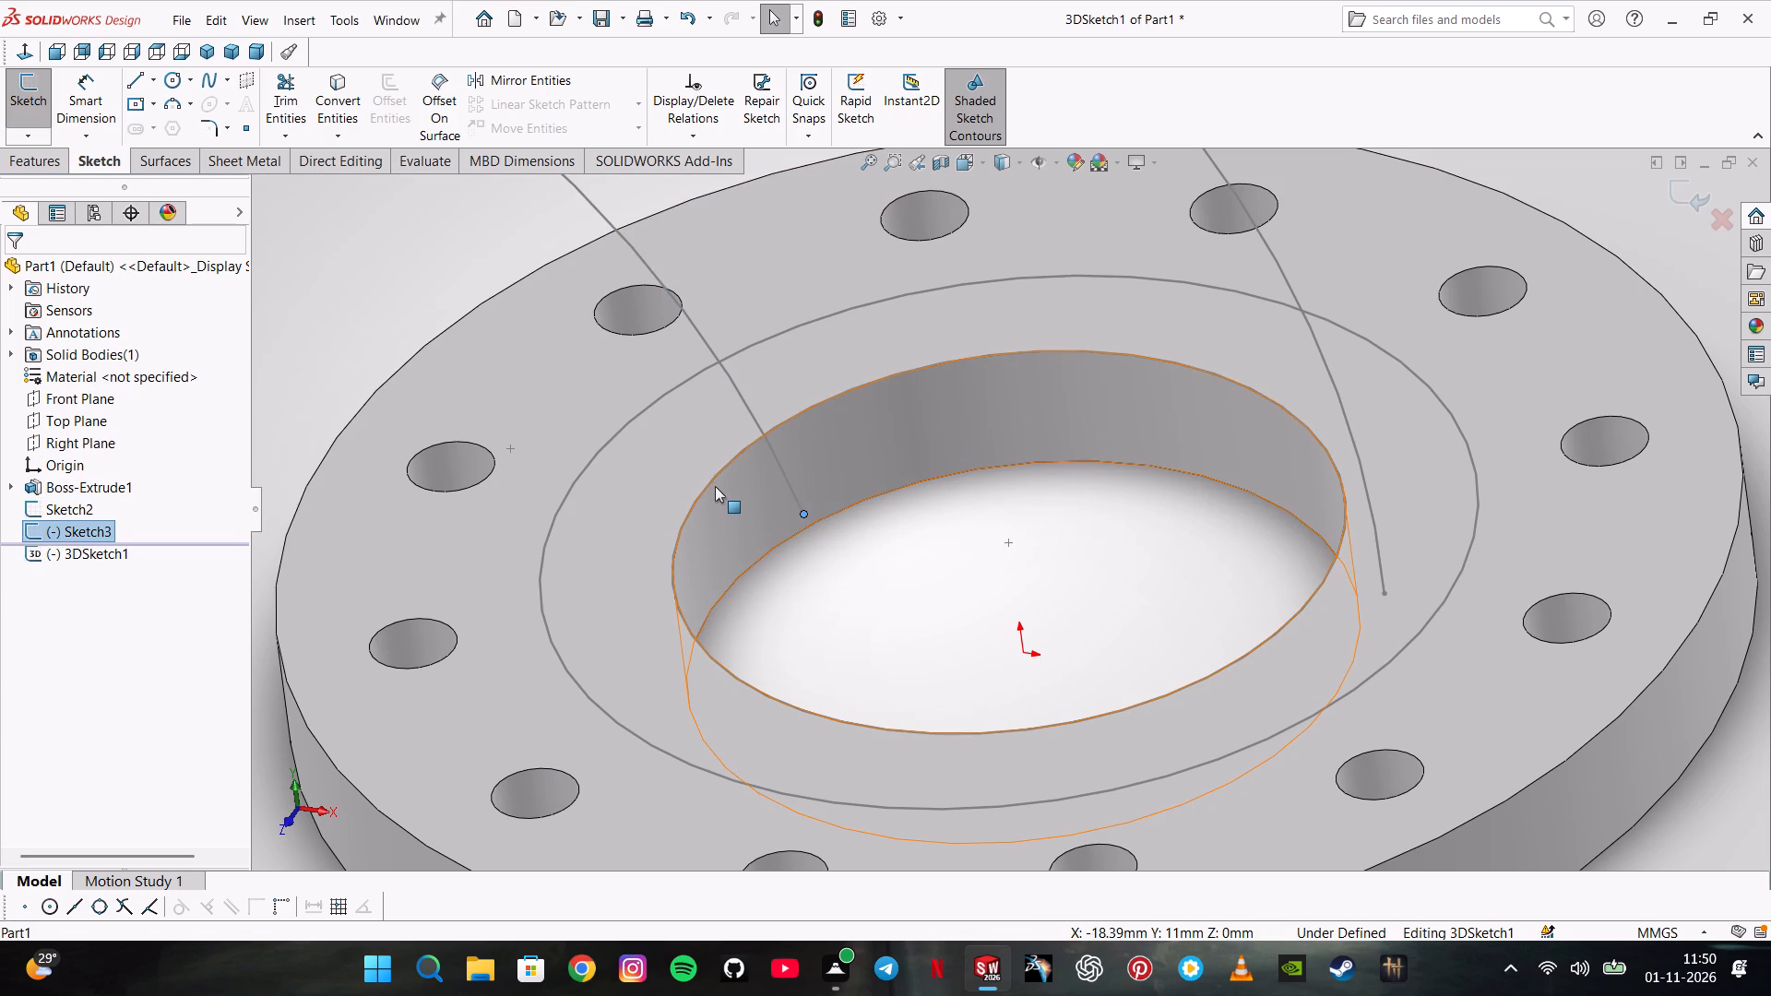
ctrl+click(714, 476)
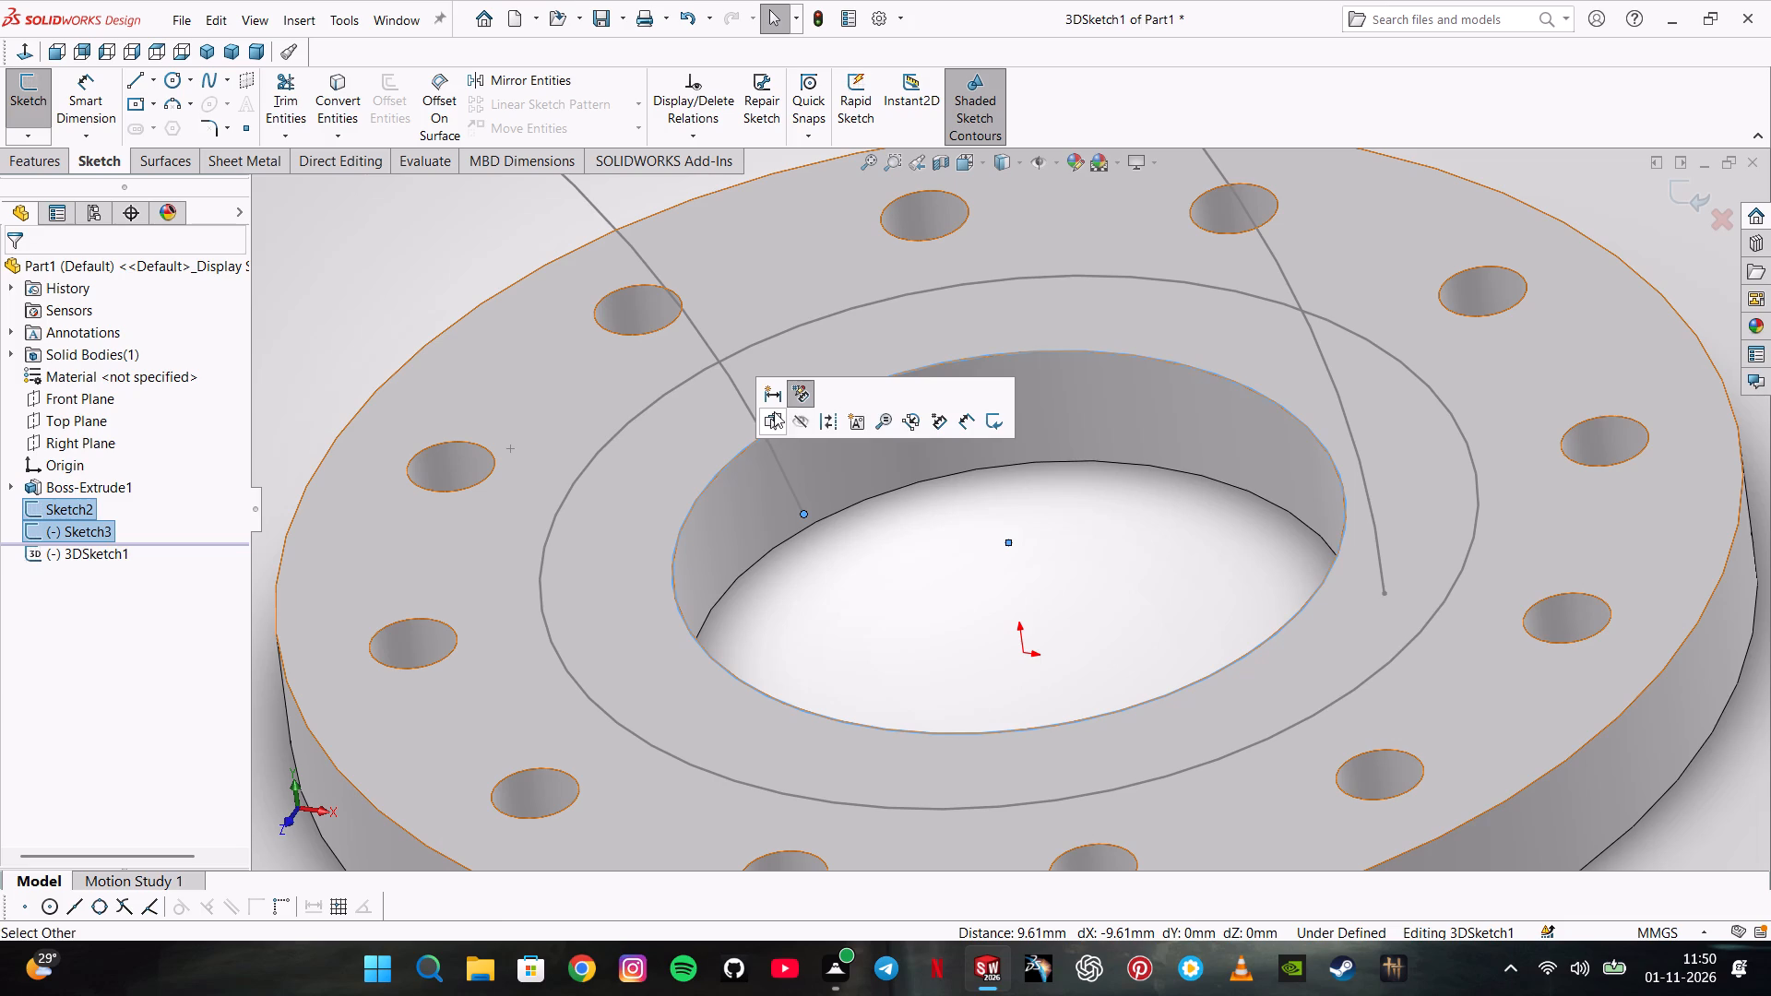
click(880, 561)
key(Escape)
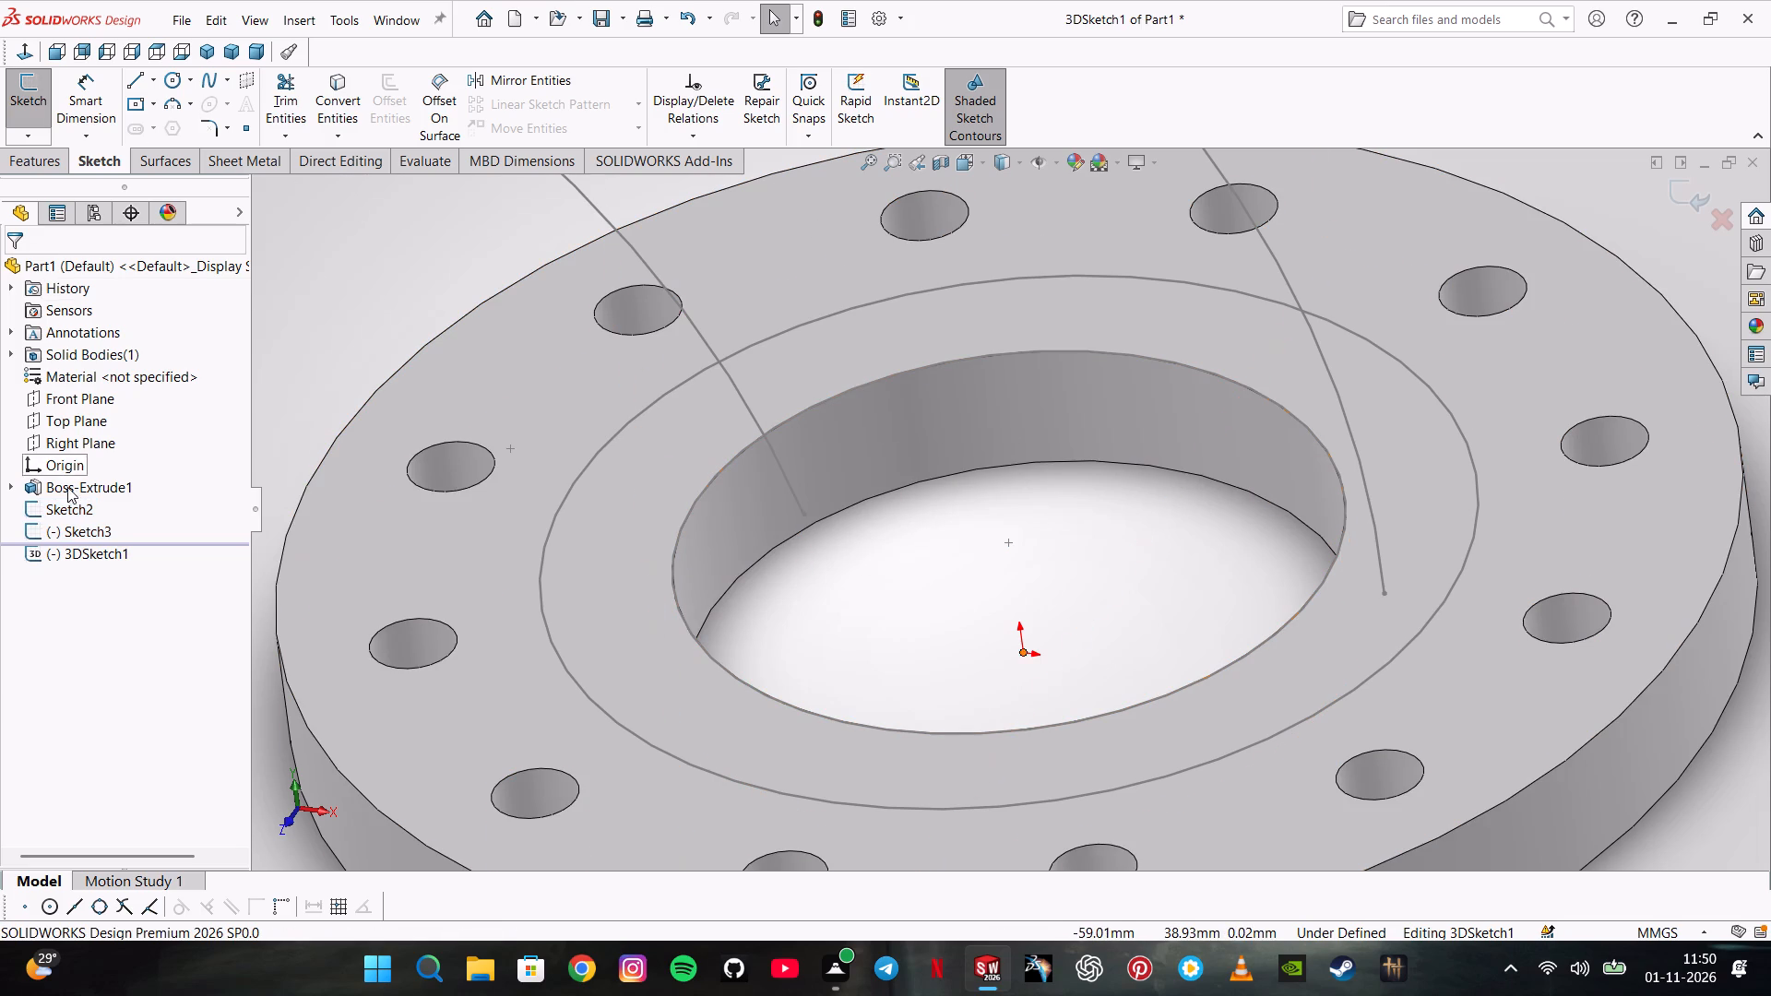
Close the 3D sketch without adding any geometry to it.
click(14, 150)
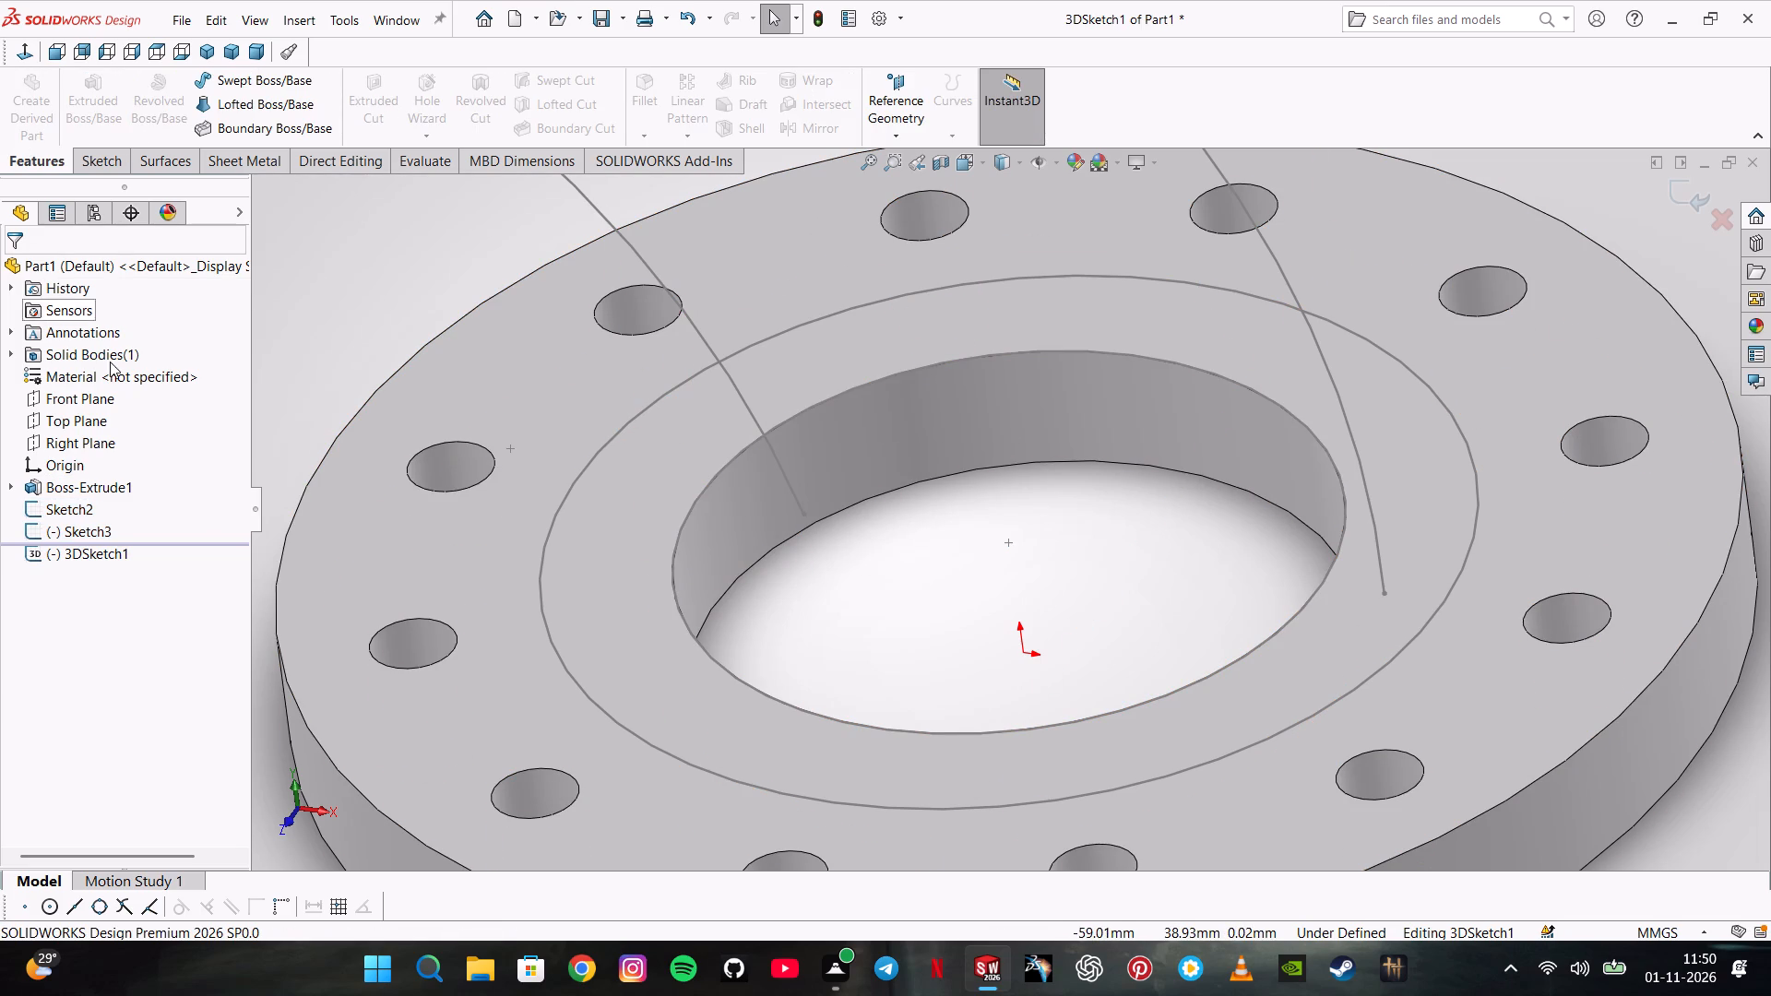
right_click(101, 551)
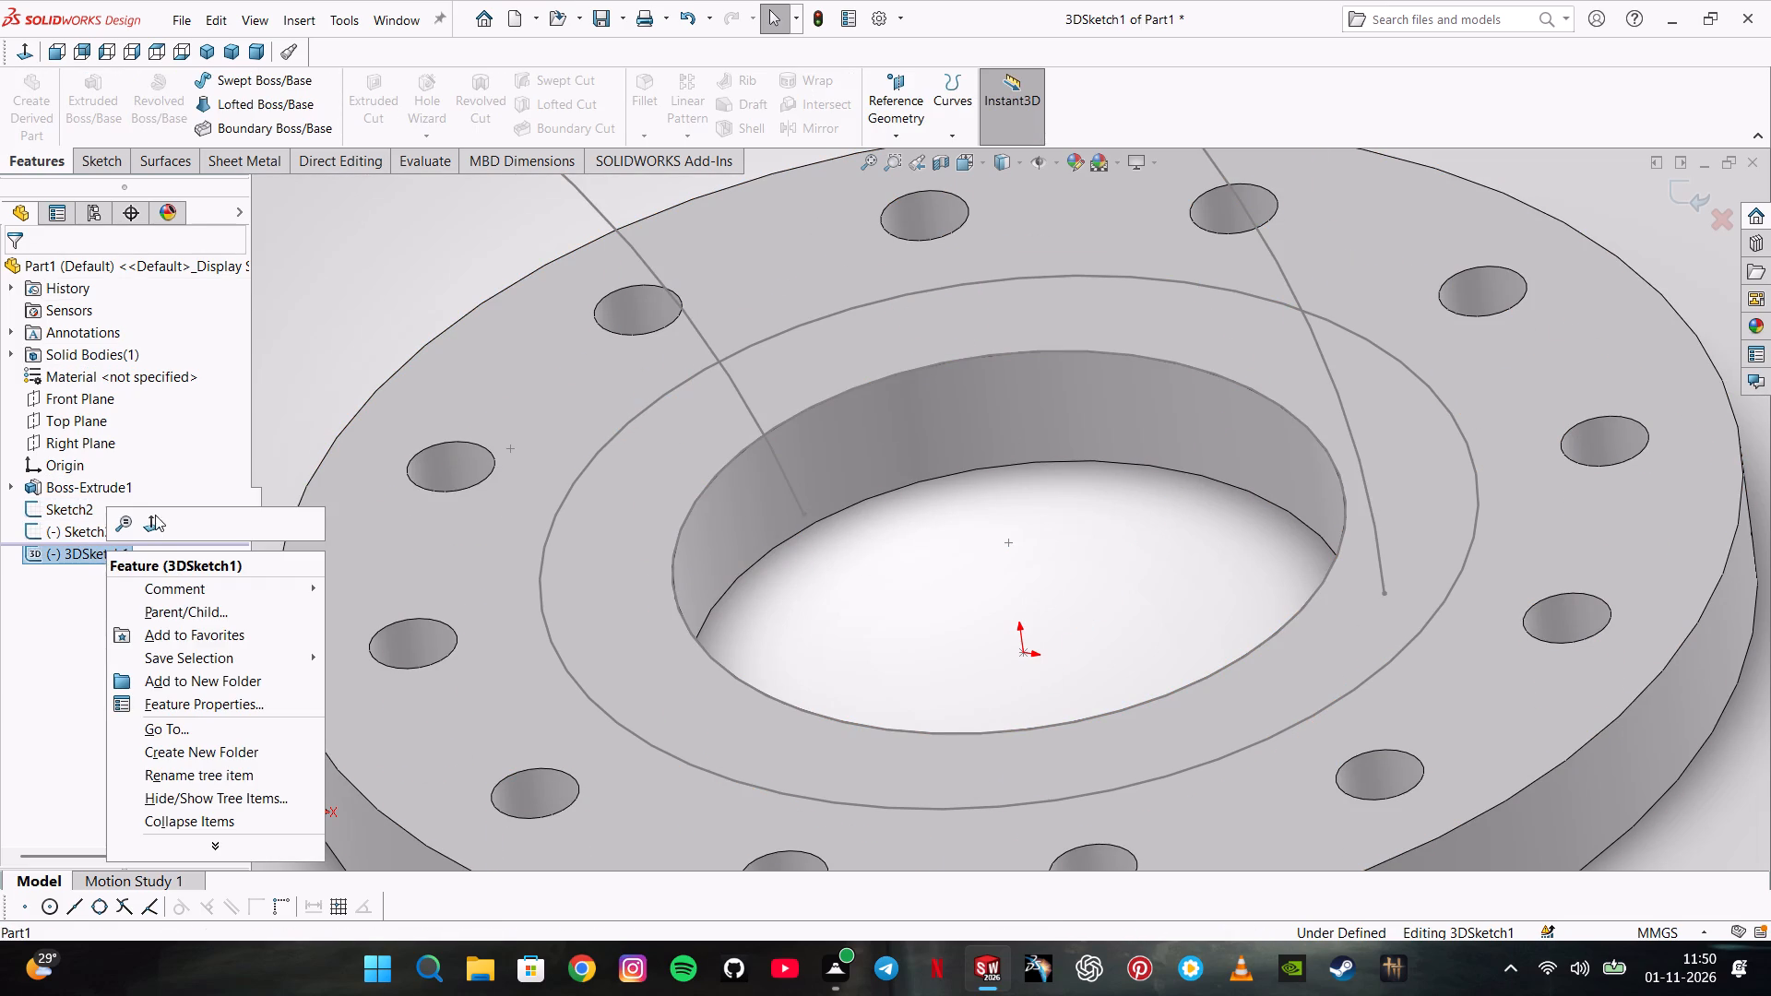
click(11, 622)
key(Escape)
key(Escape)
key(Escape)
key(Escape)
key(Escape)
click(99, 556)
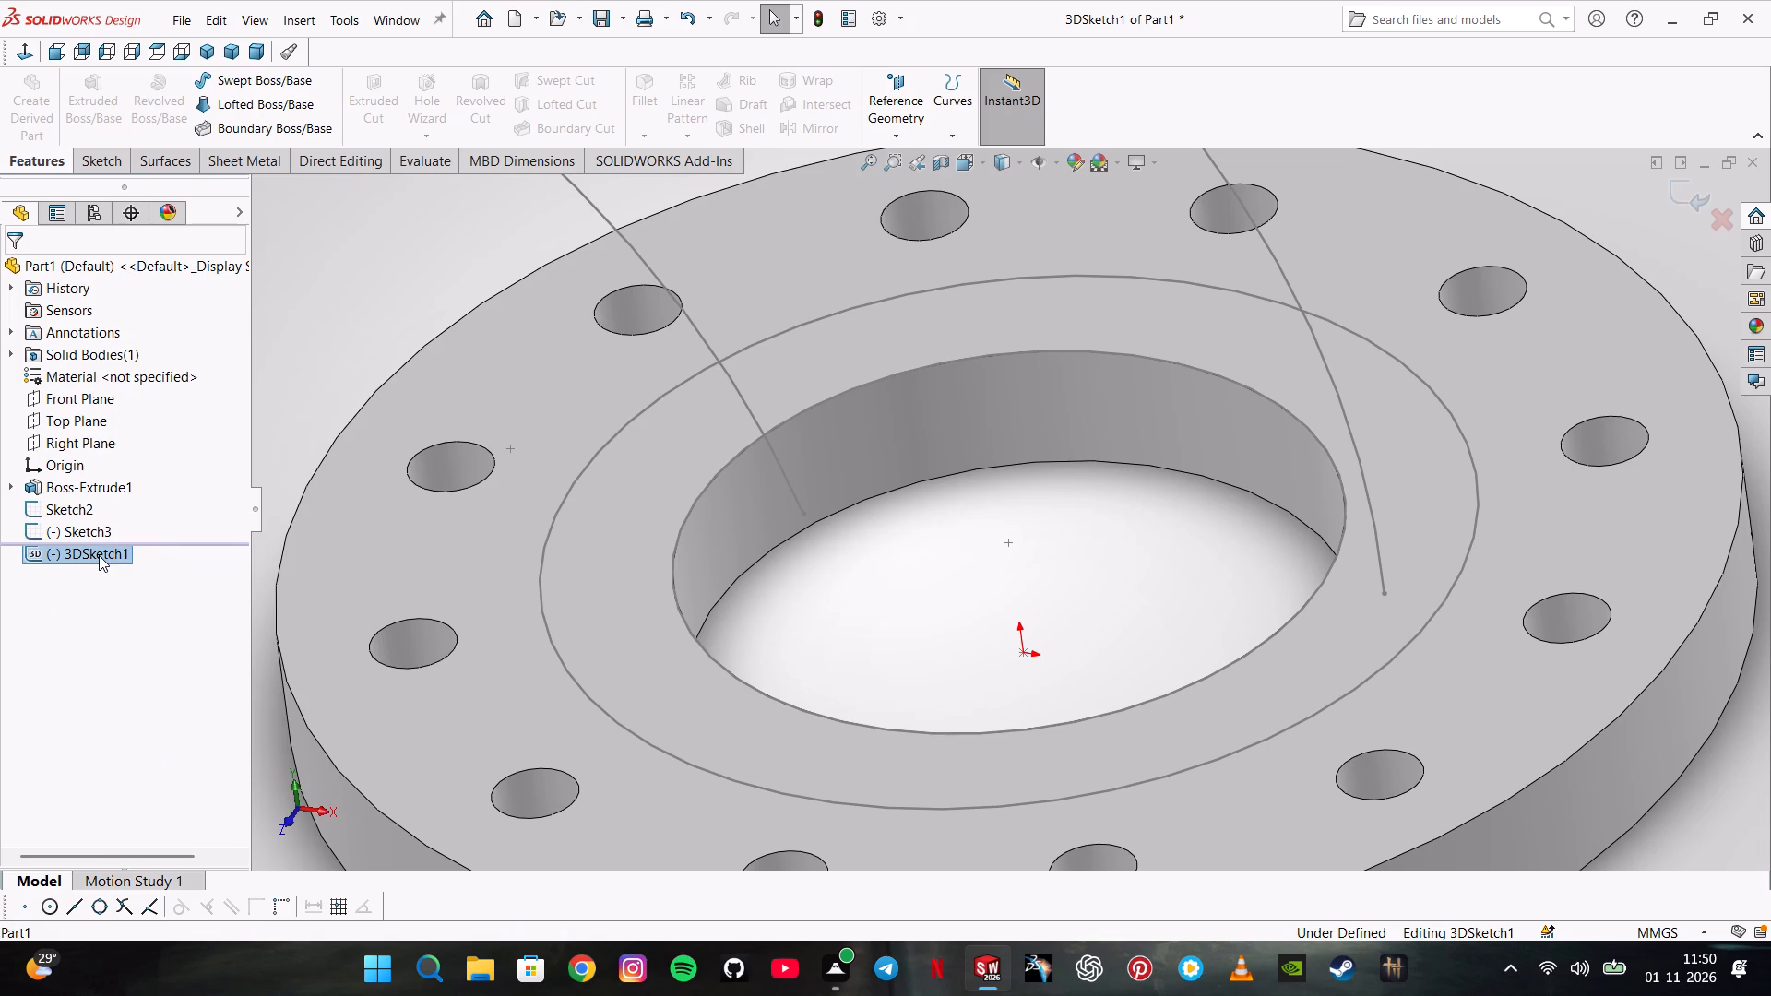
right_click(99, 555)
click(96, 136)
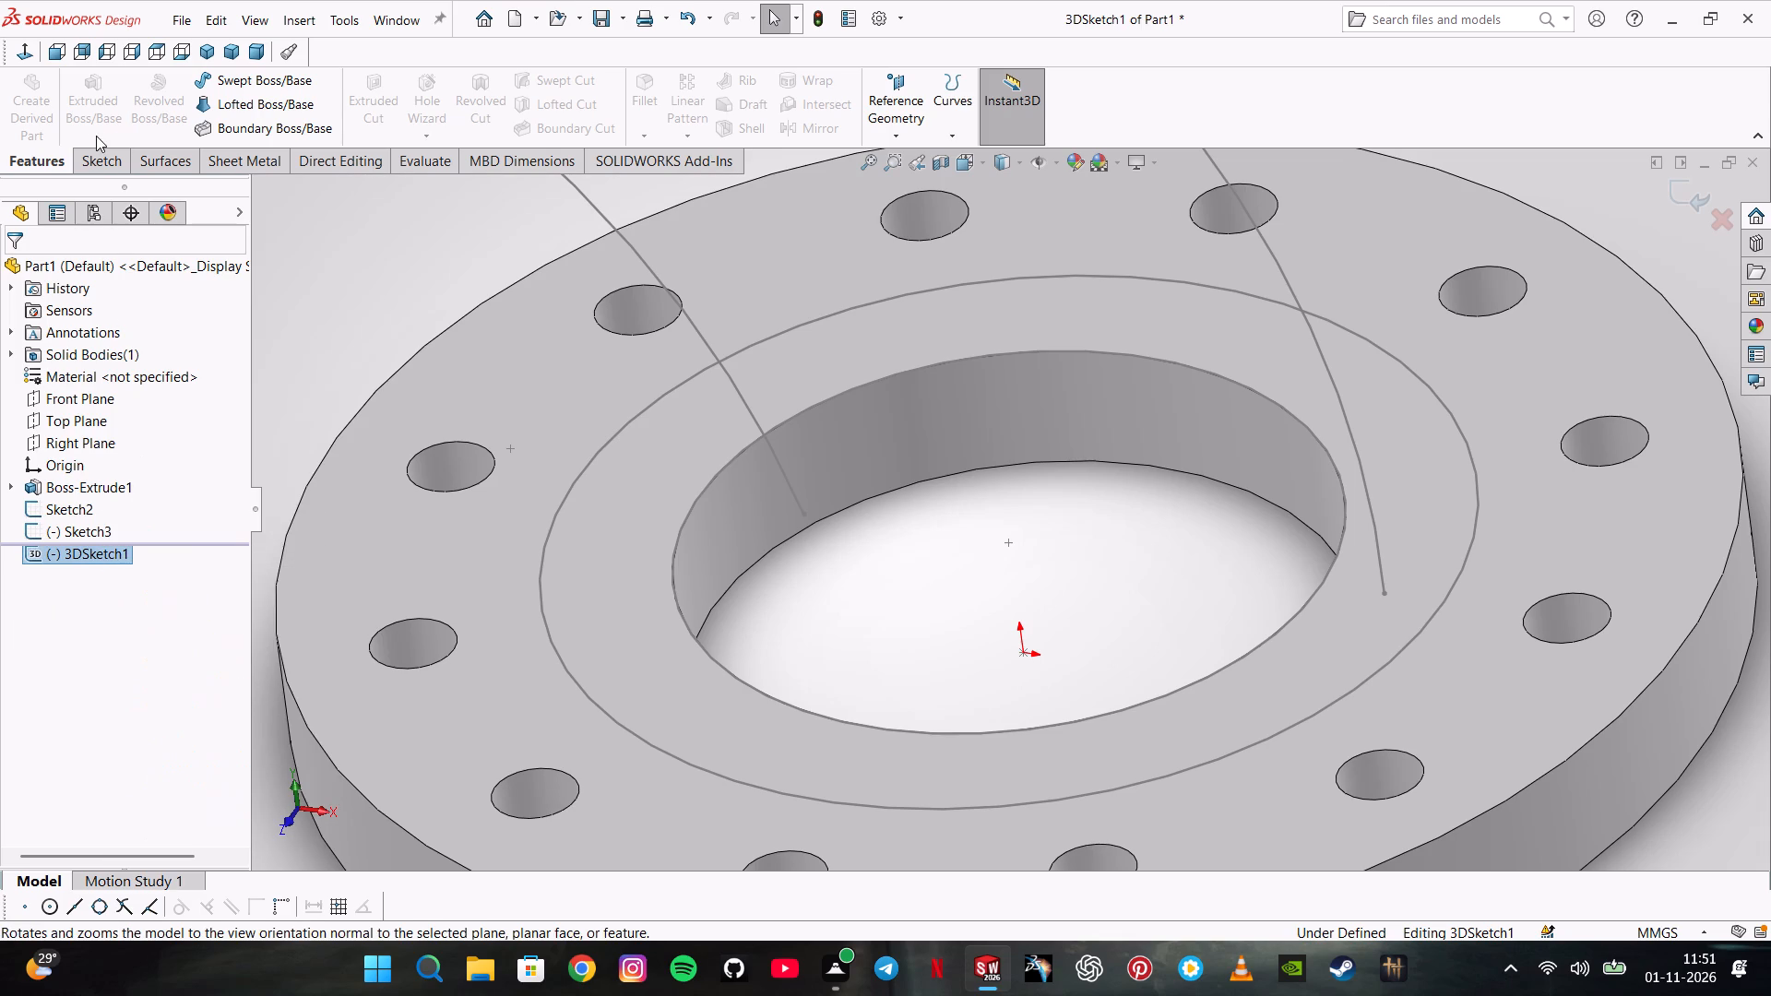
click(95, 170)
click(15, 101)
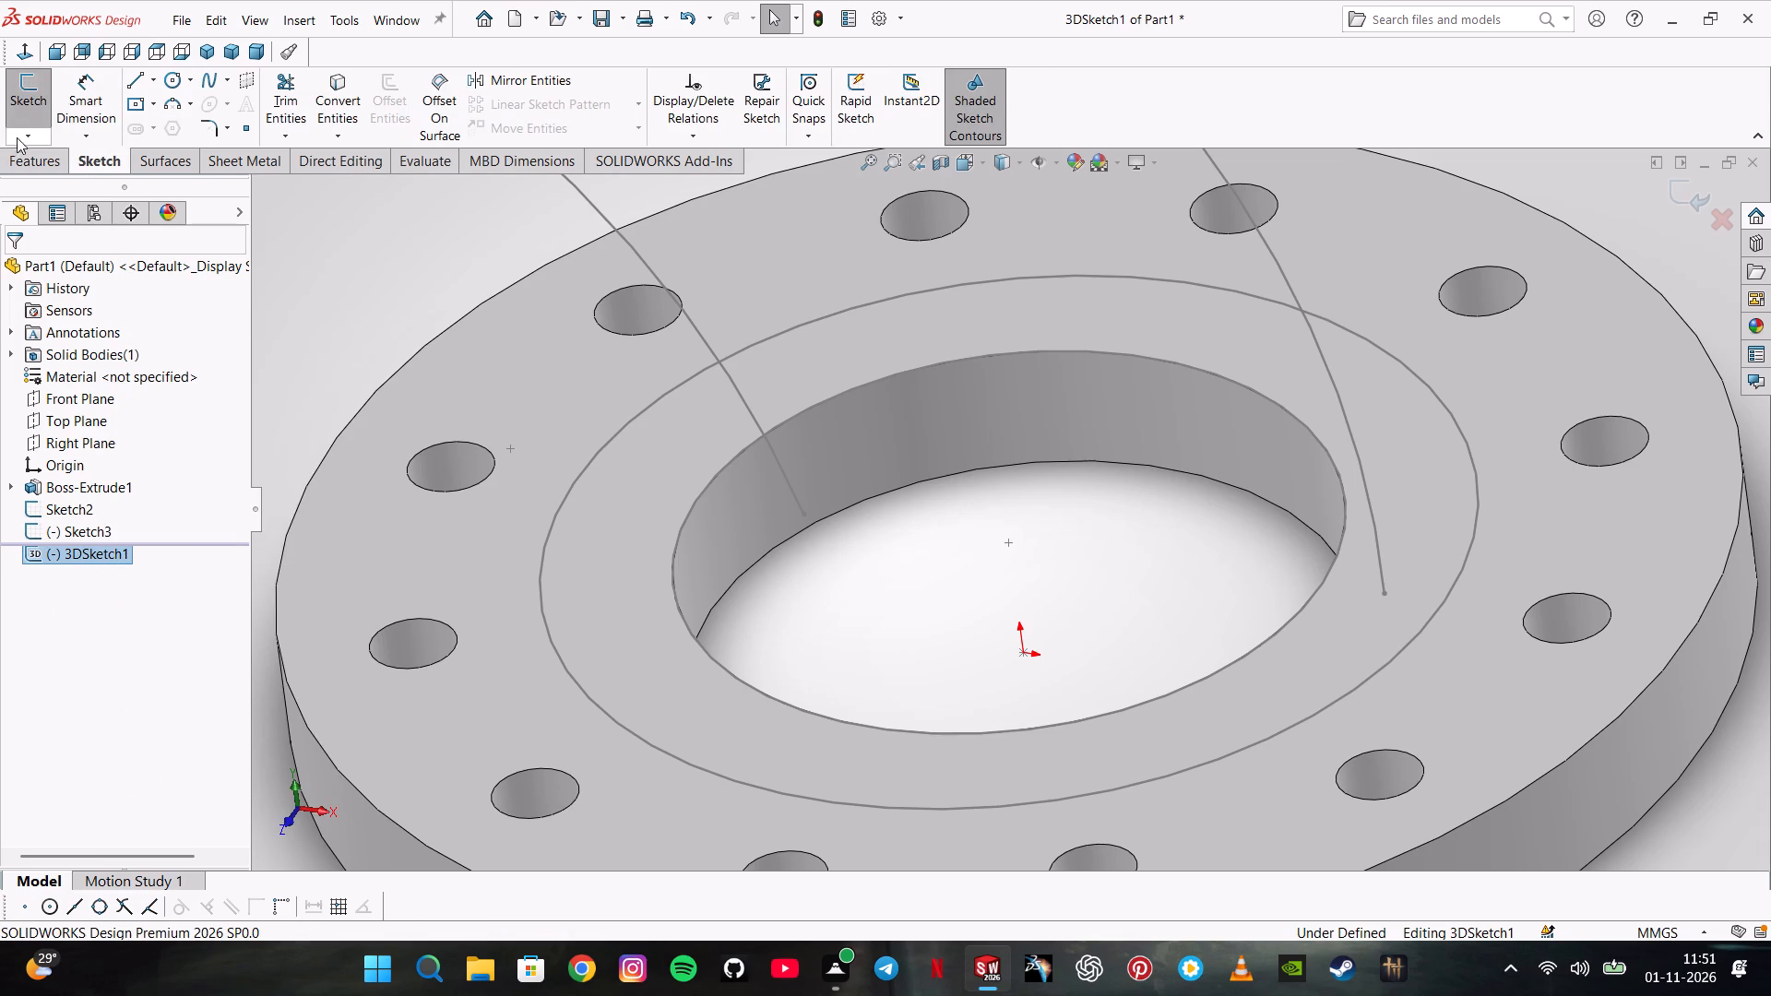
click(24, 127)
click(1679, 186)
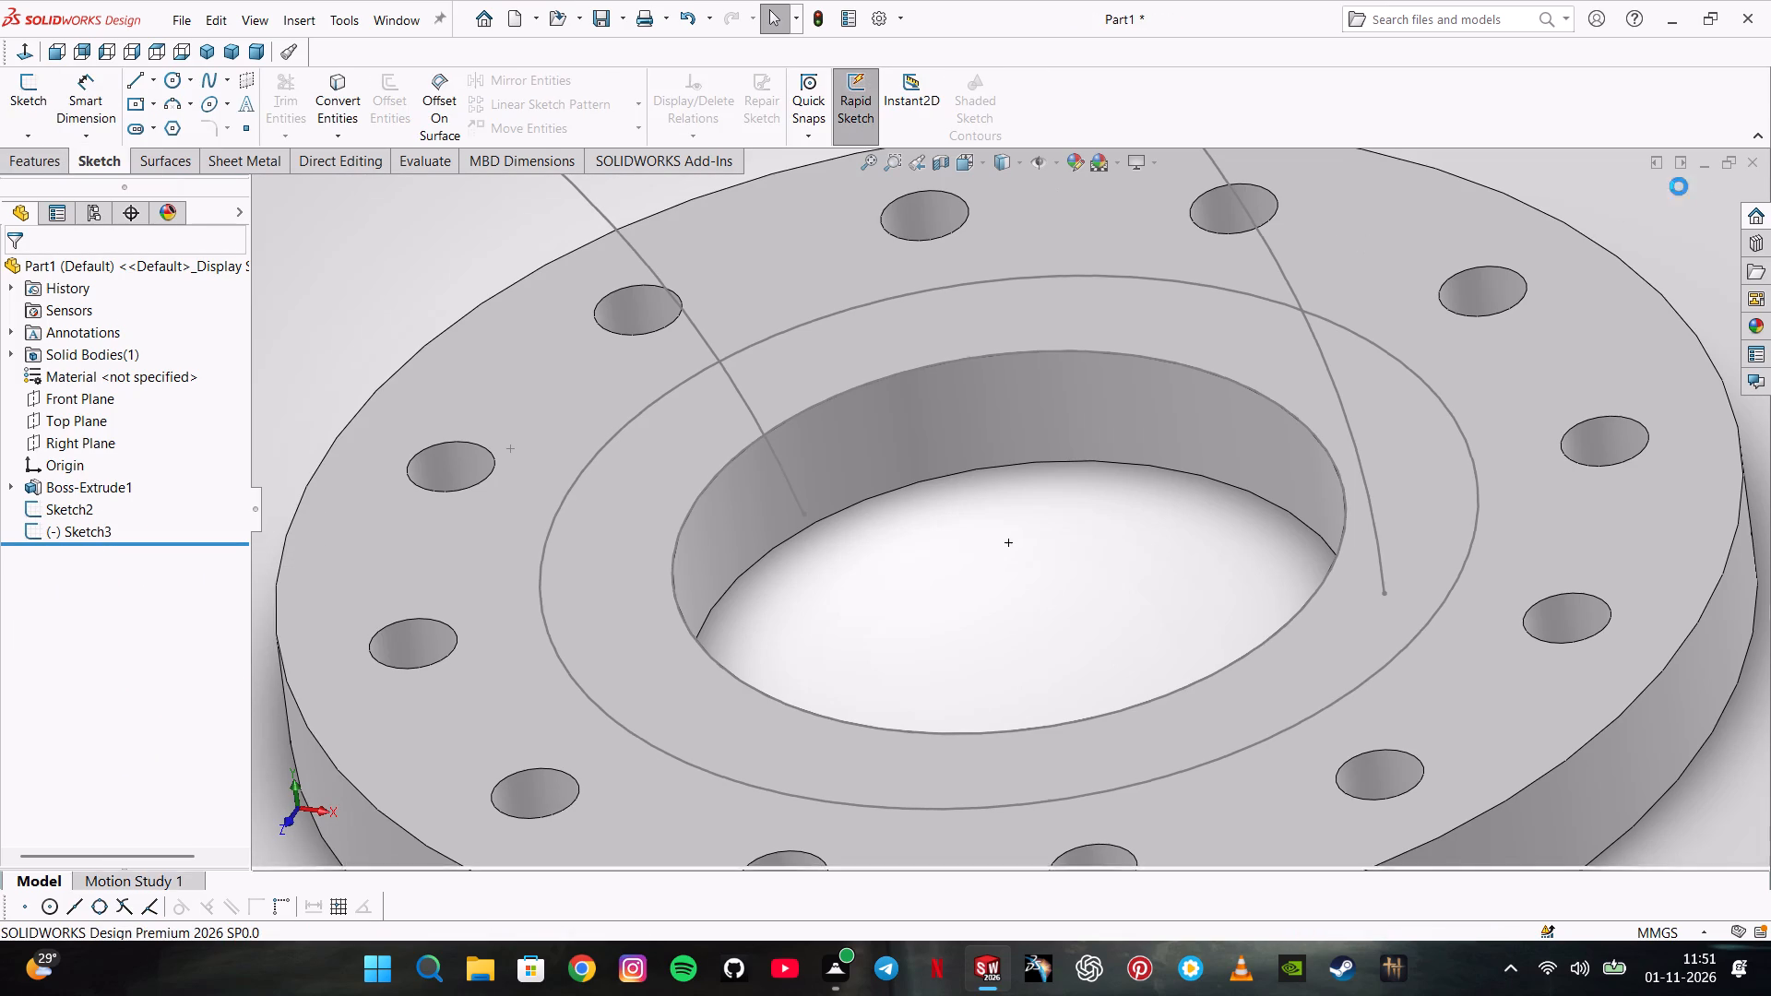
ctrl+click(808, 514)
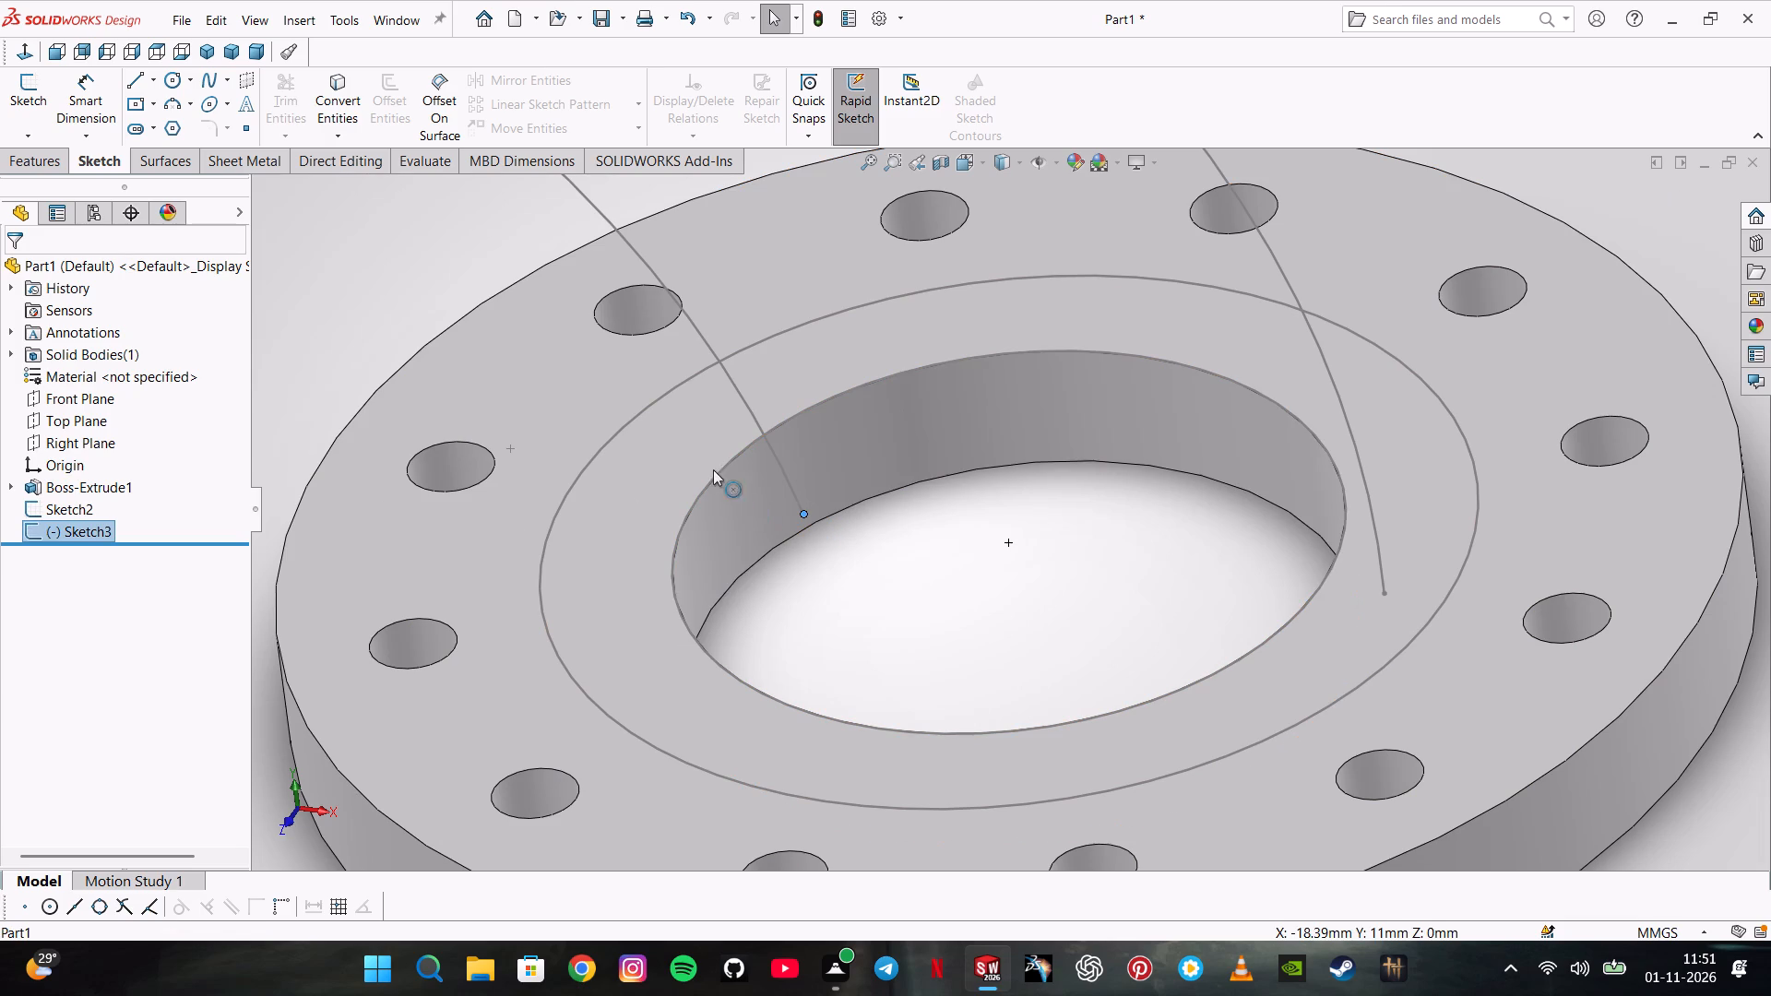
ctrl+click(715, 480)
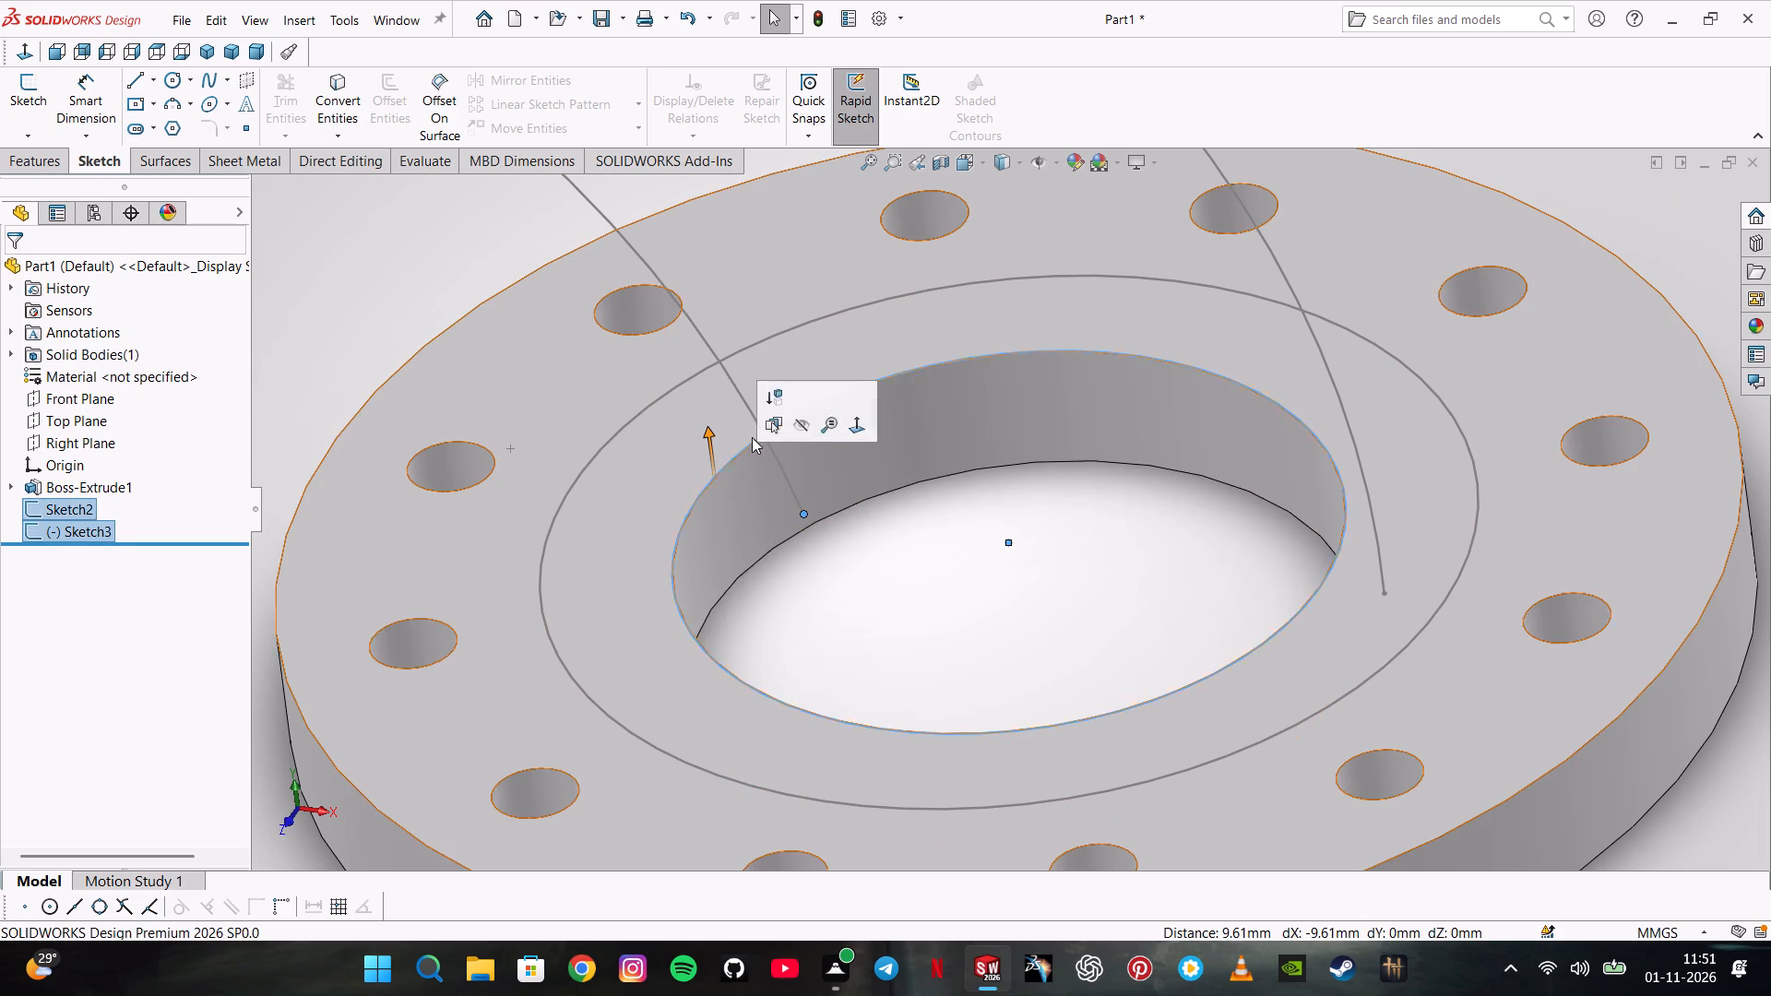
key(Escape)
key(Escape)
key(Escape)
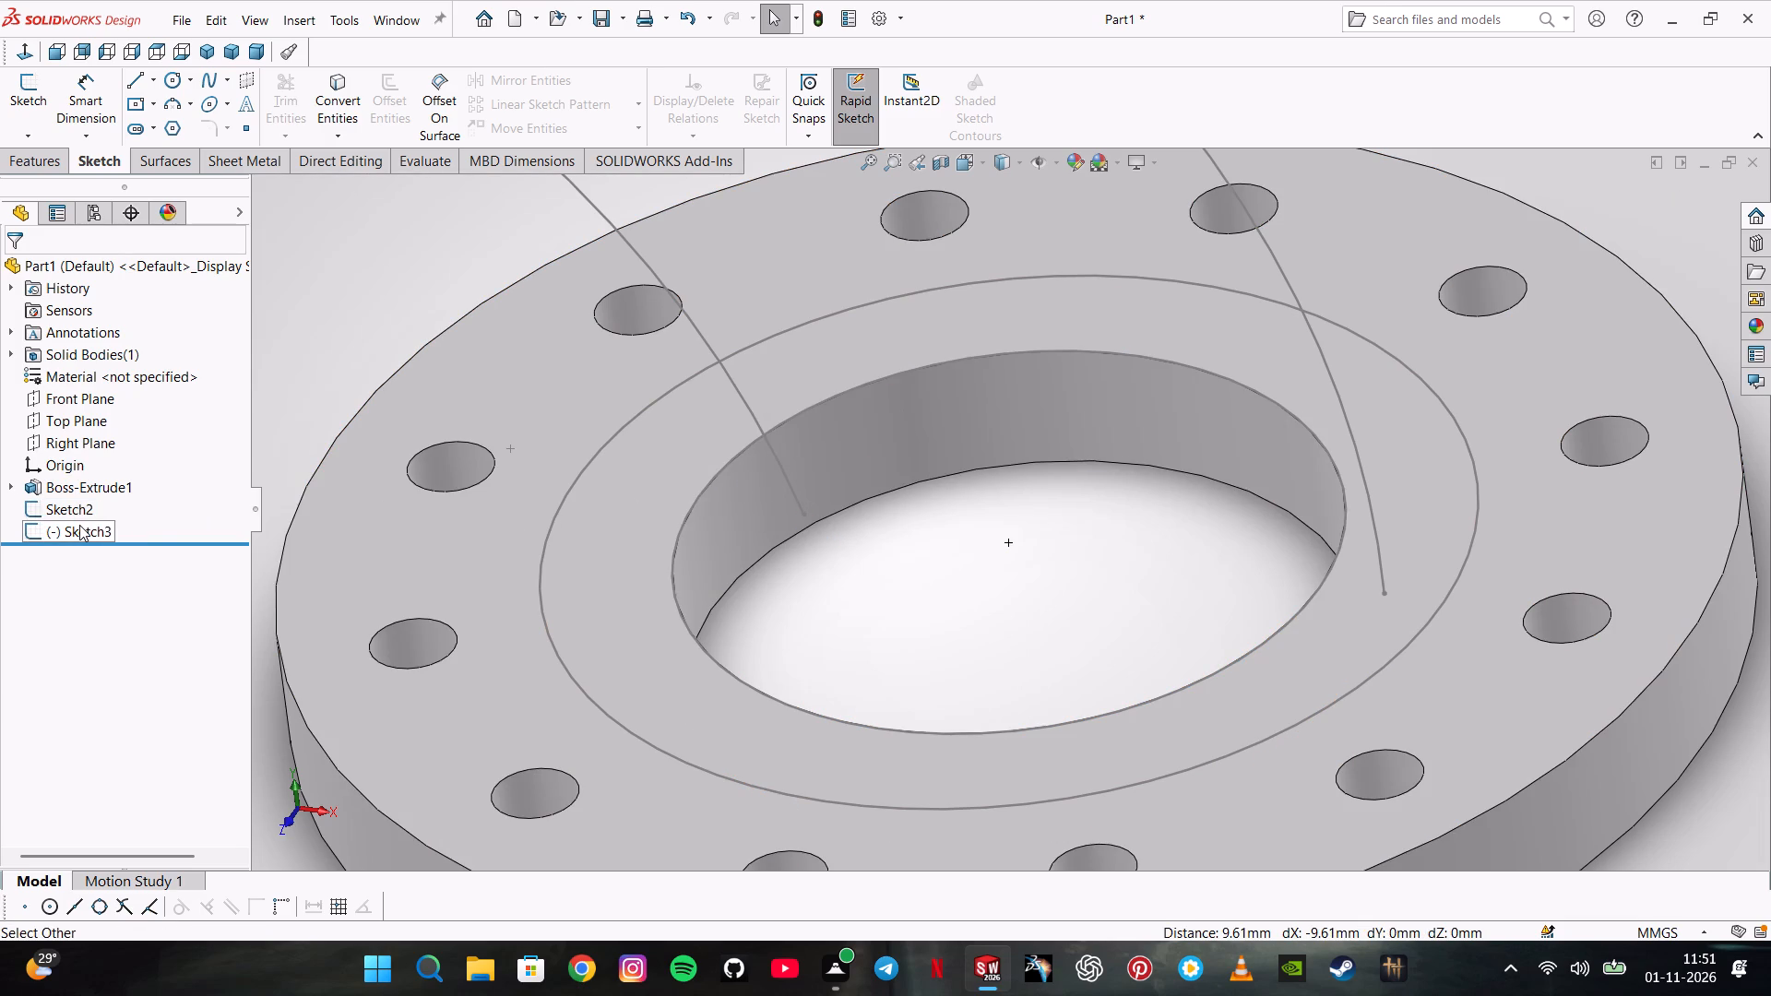
Reopen the sketch with the two concentric circles and place a point on the inner circle's left quadrant, at X -28, Y 0.
right_click(90, 533)
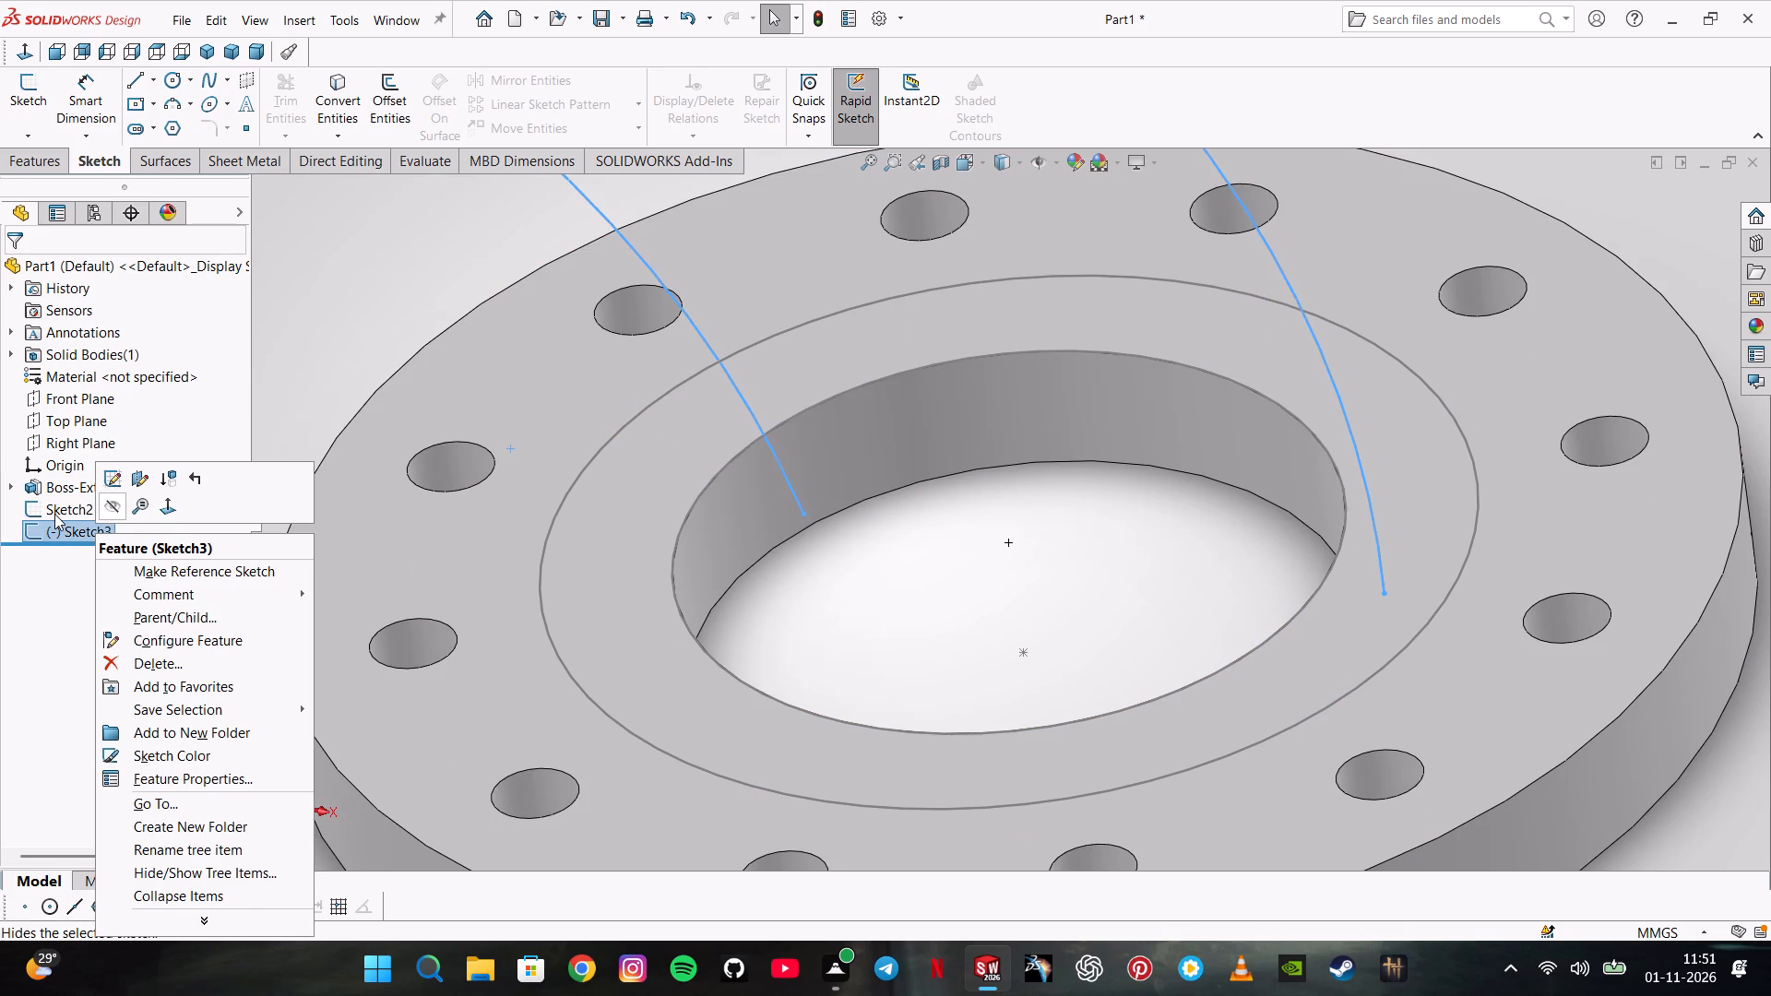
right_click(54, 514)
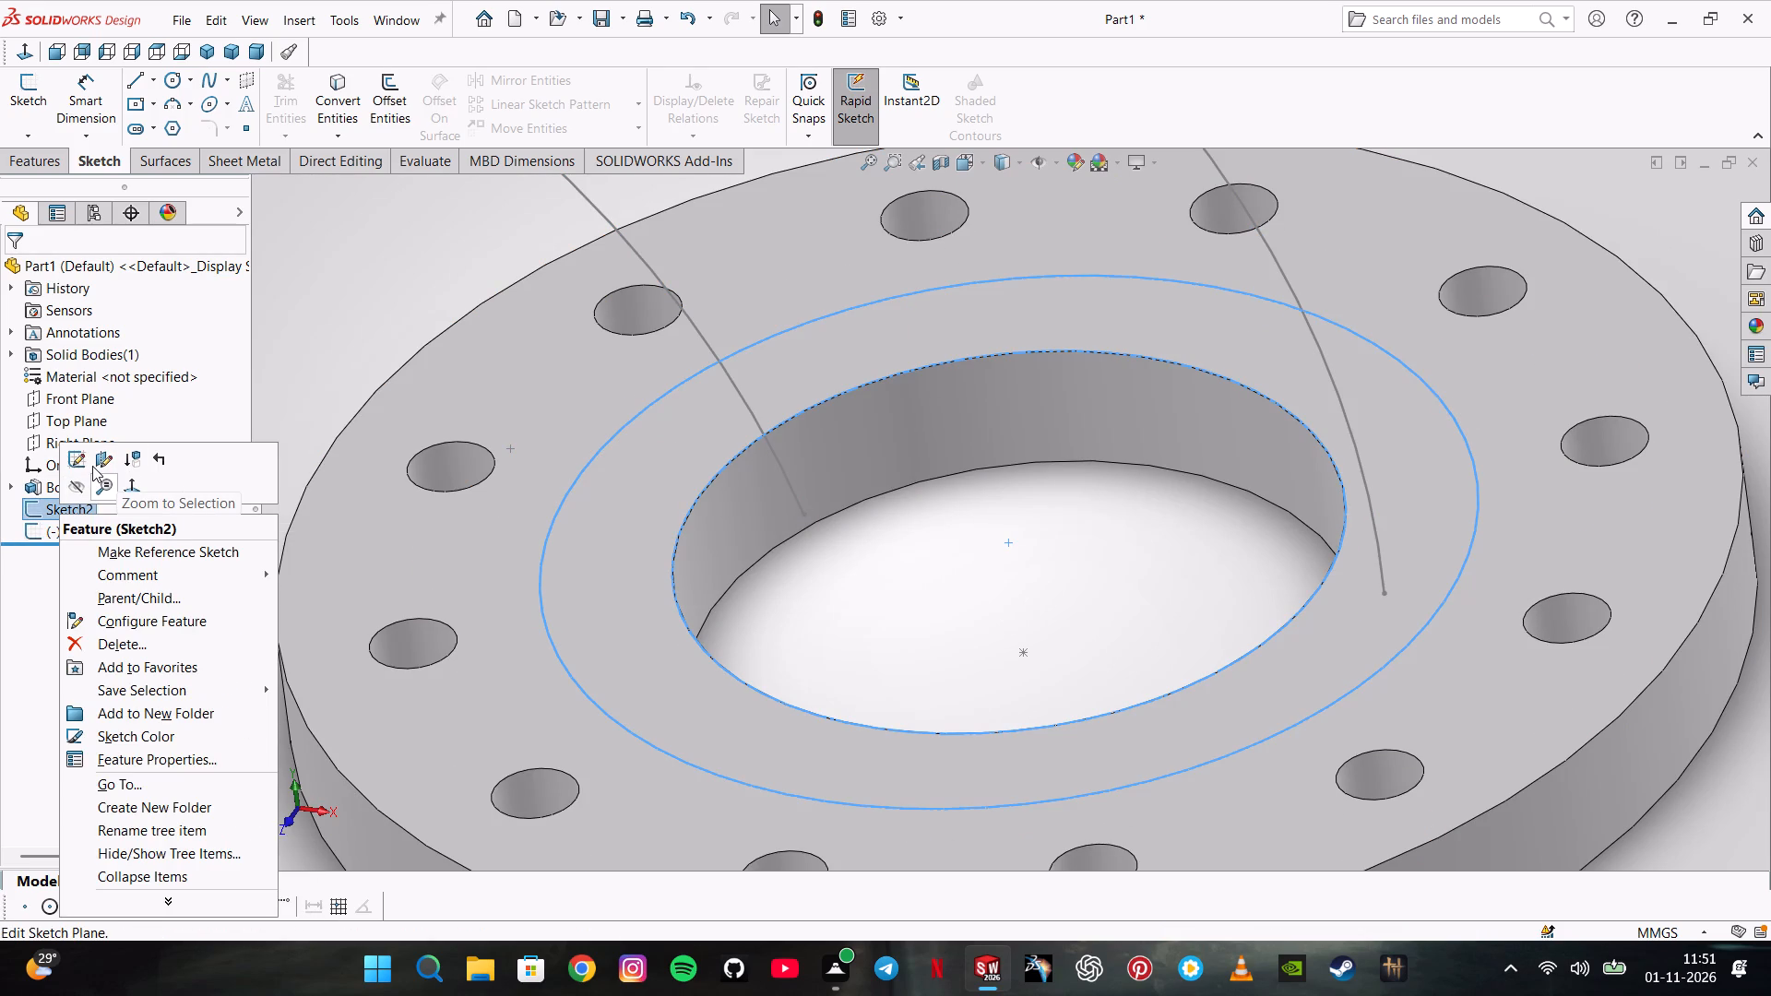
click(80, 463)
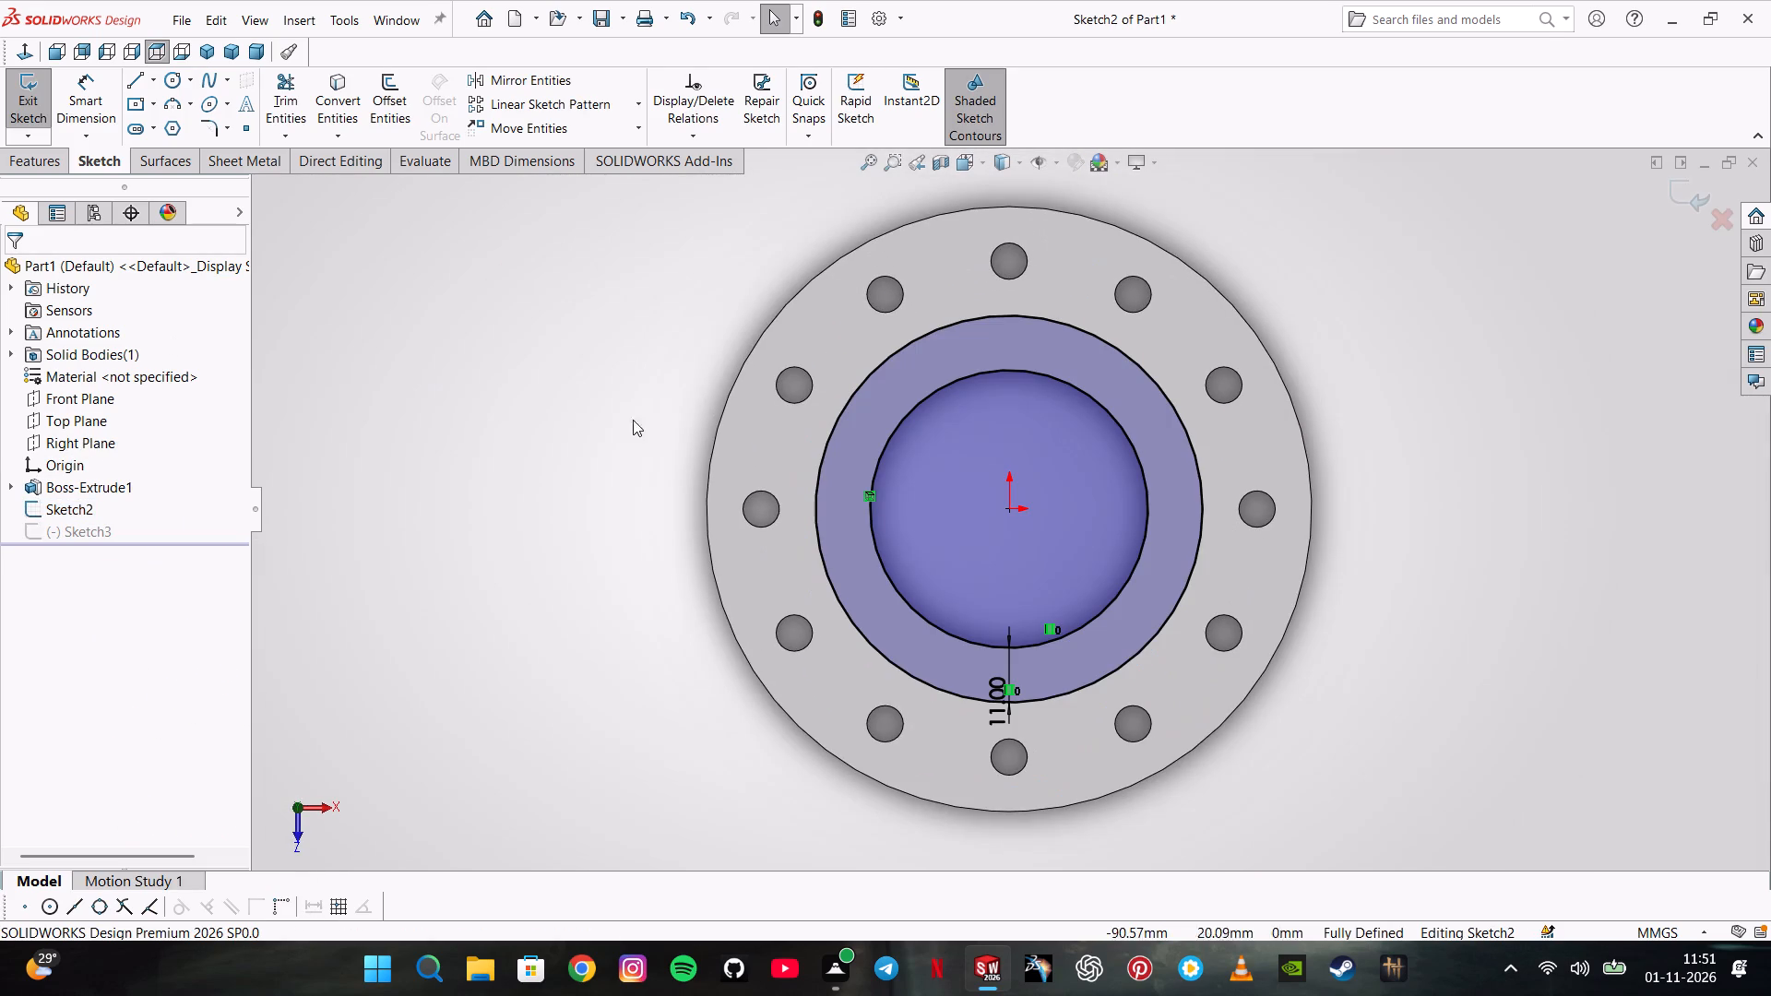
click(255, 118)
scroll(867, 497, down, 4)
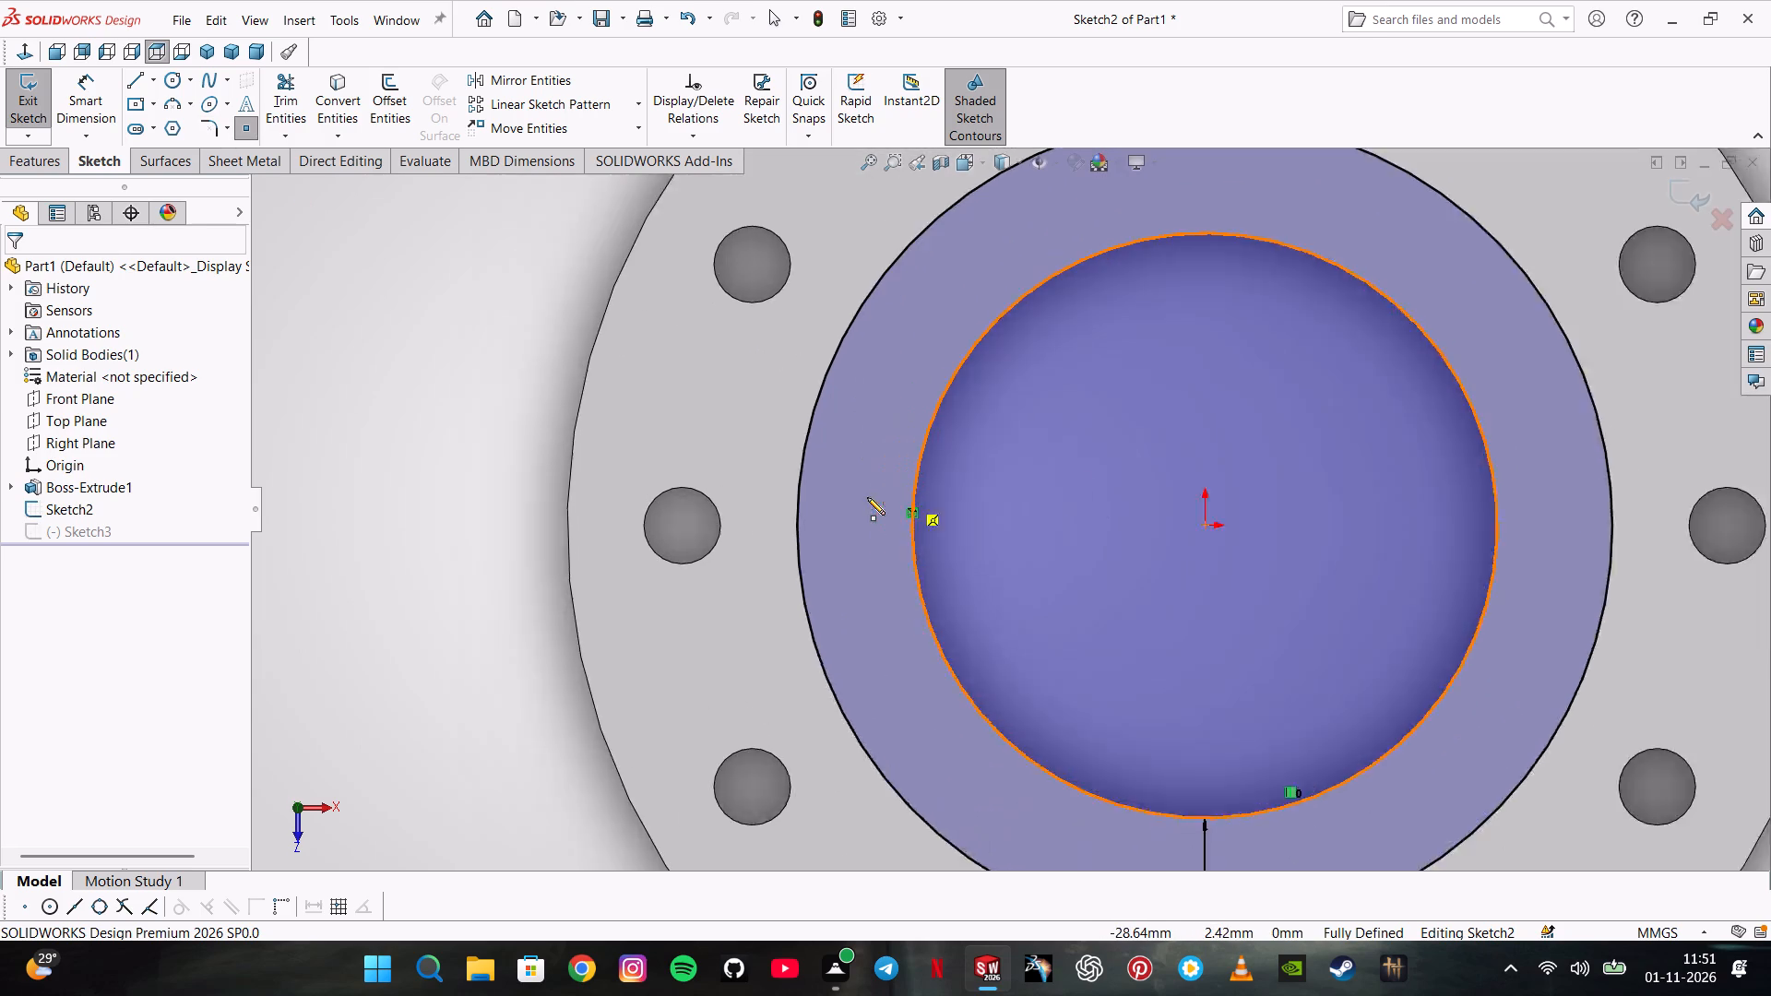
scroll(867, 497, down, 5)
scroll(1426, 615, up, 1)
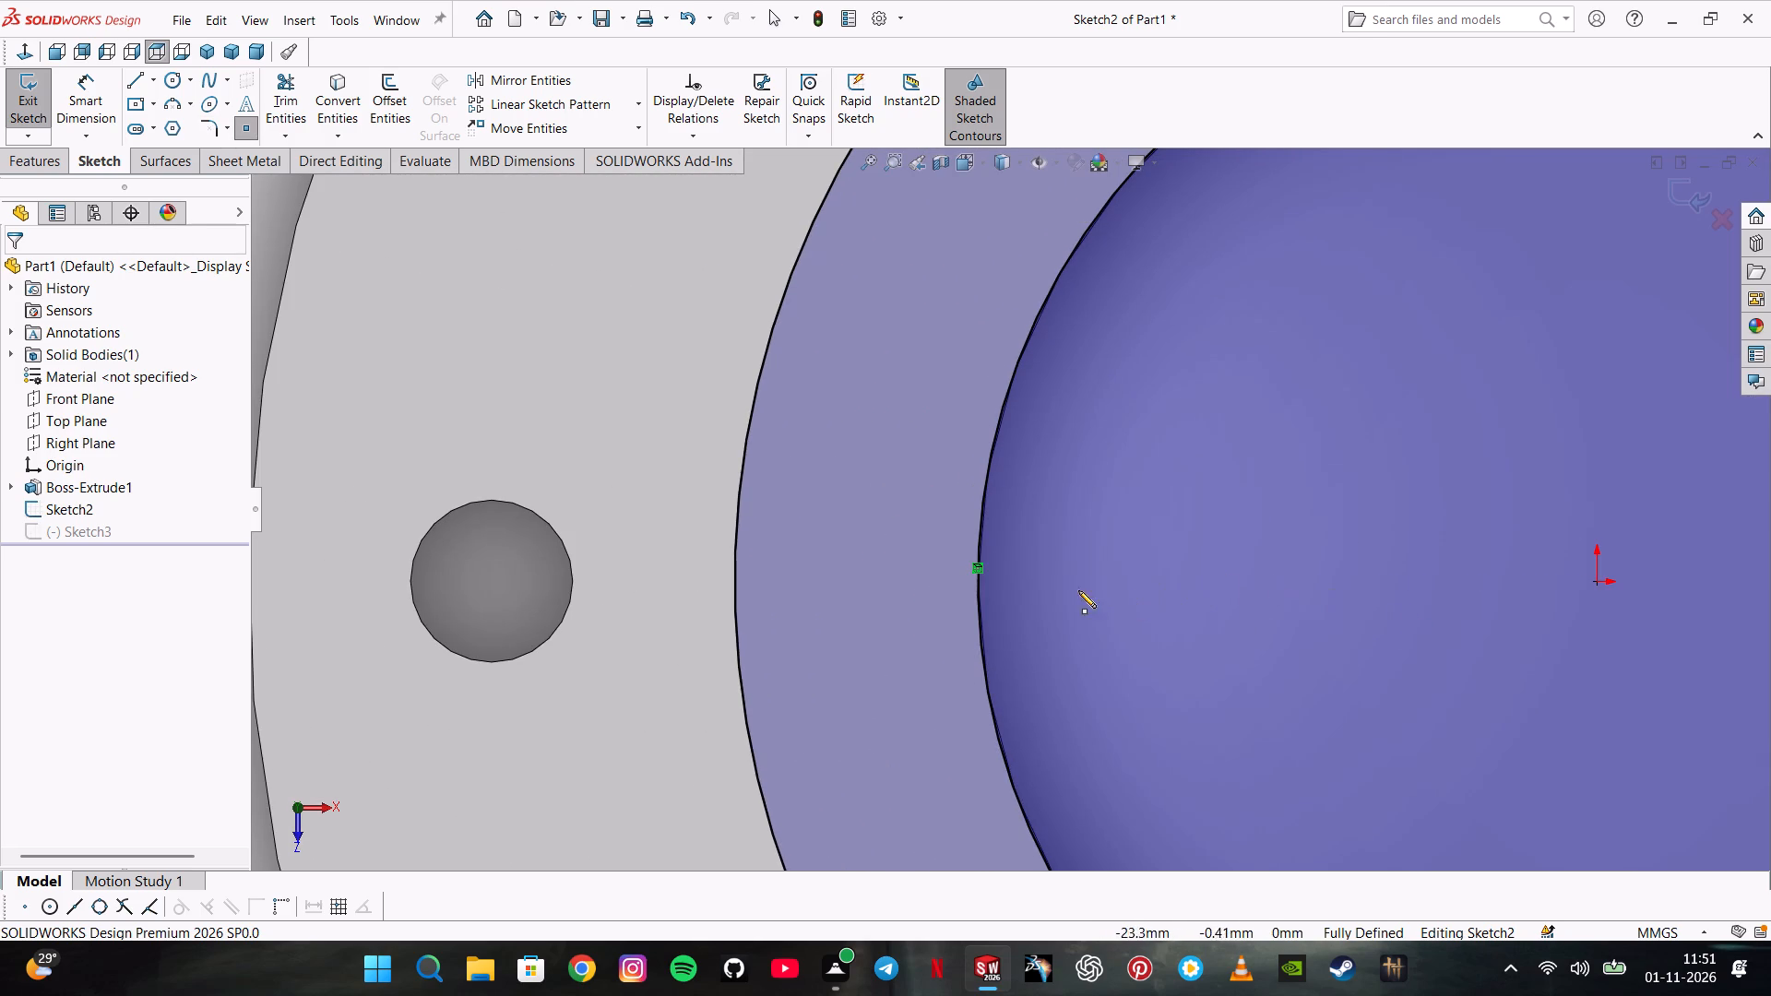
click(978, 584)
middle_drag(1432, 572, 1269, 566)
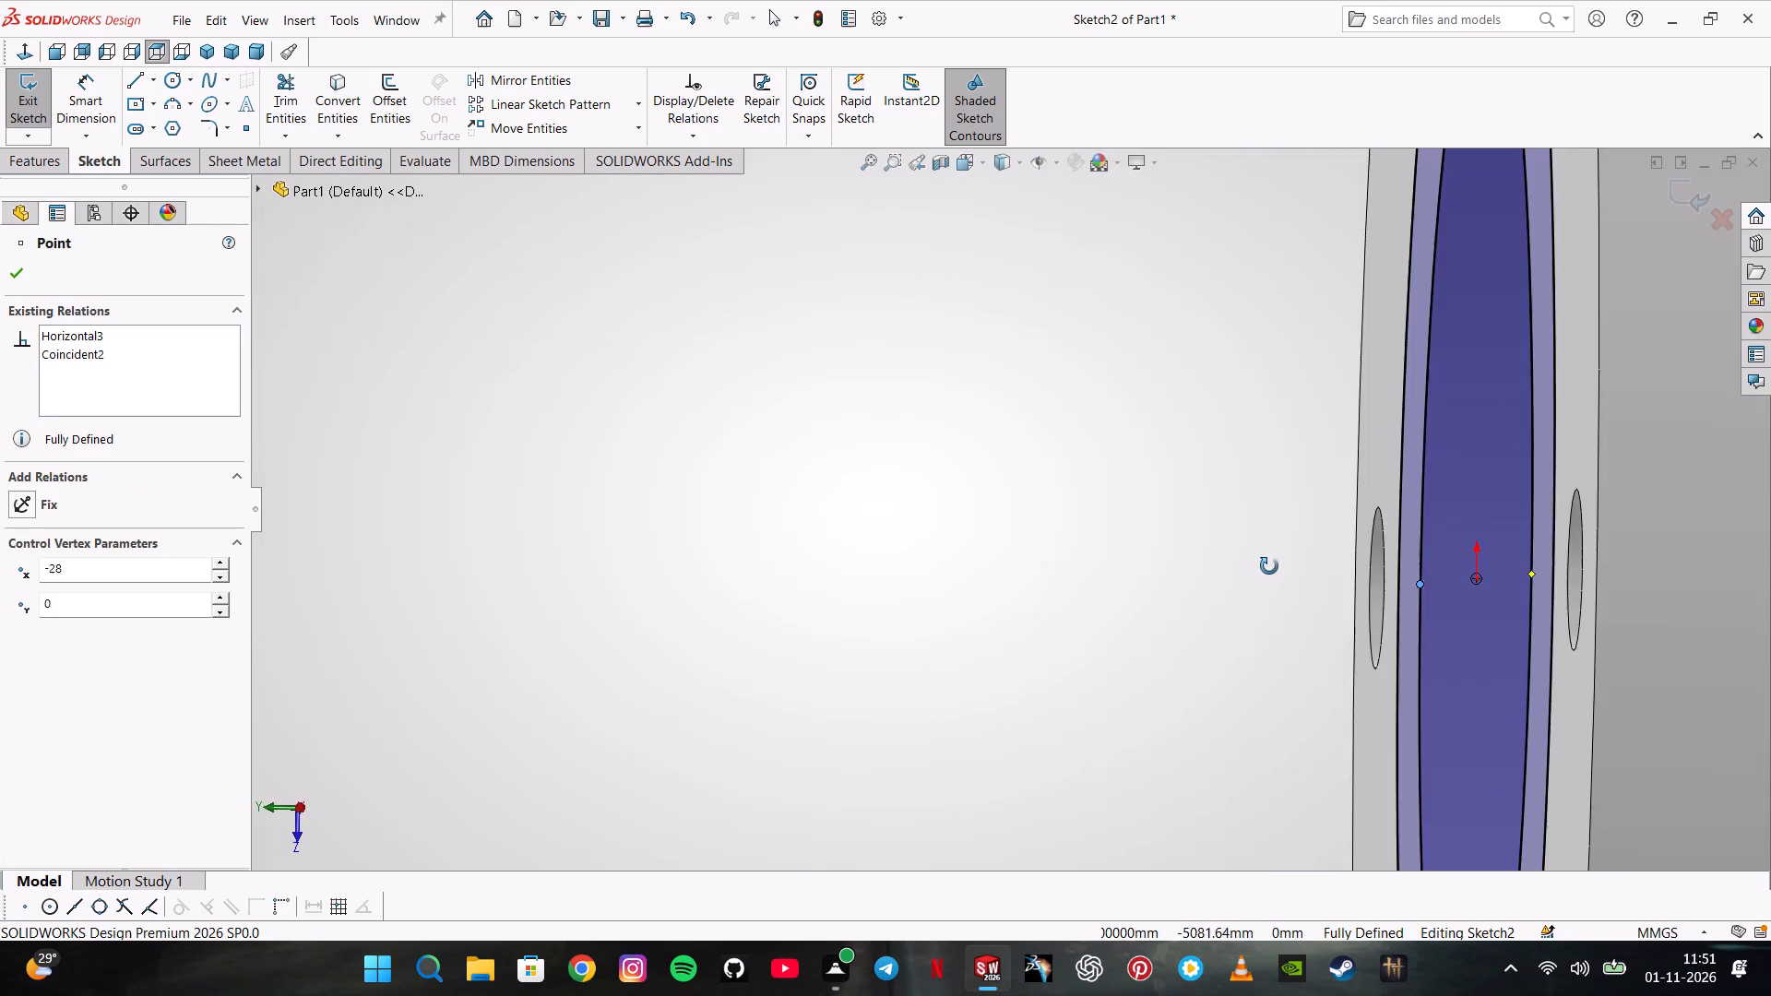
middle_drag(1269, 566, 1402, 560)
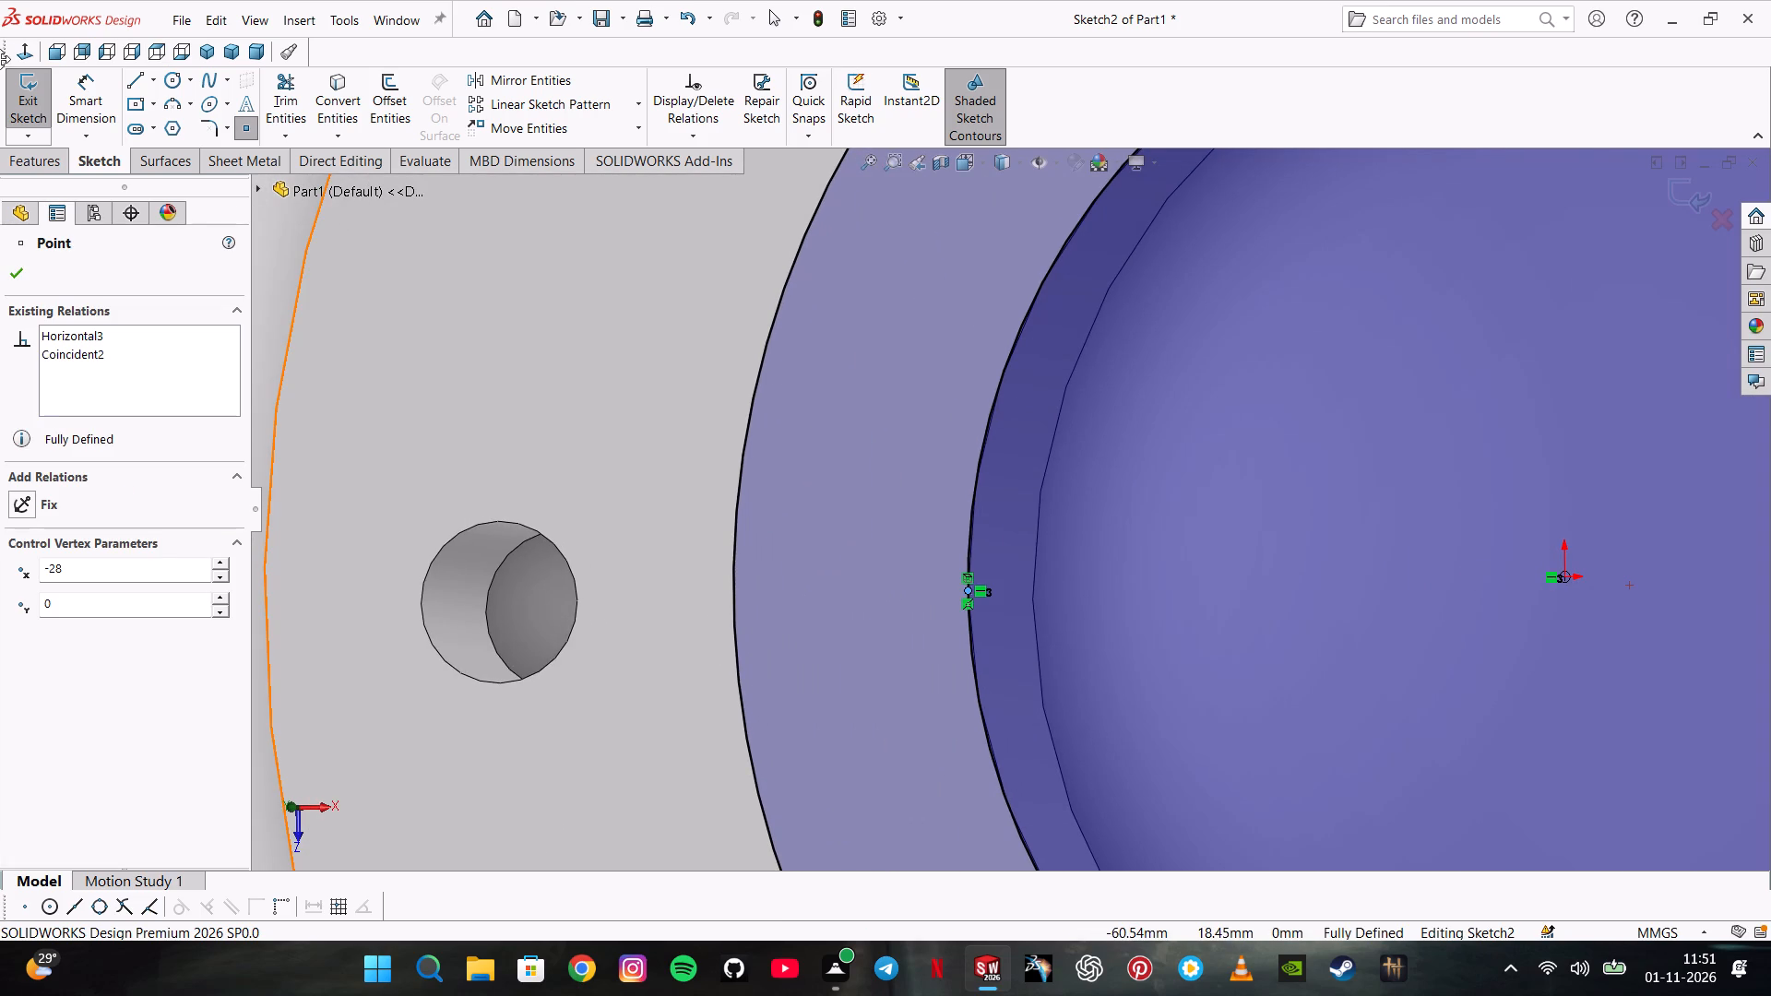
Place a second point on the inner circle's right quadrant, at X 28, Y 0, and close the sketch.
click(17, 53)
scroll(1505, 576, up, 1)
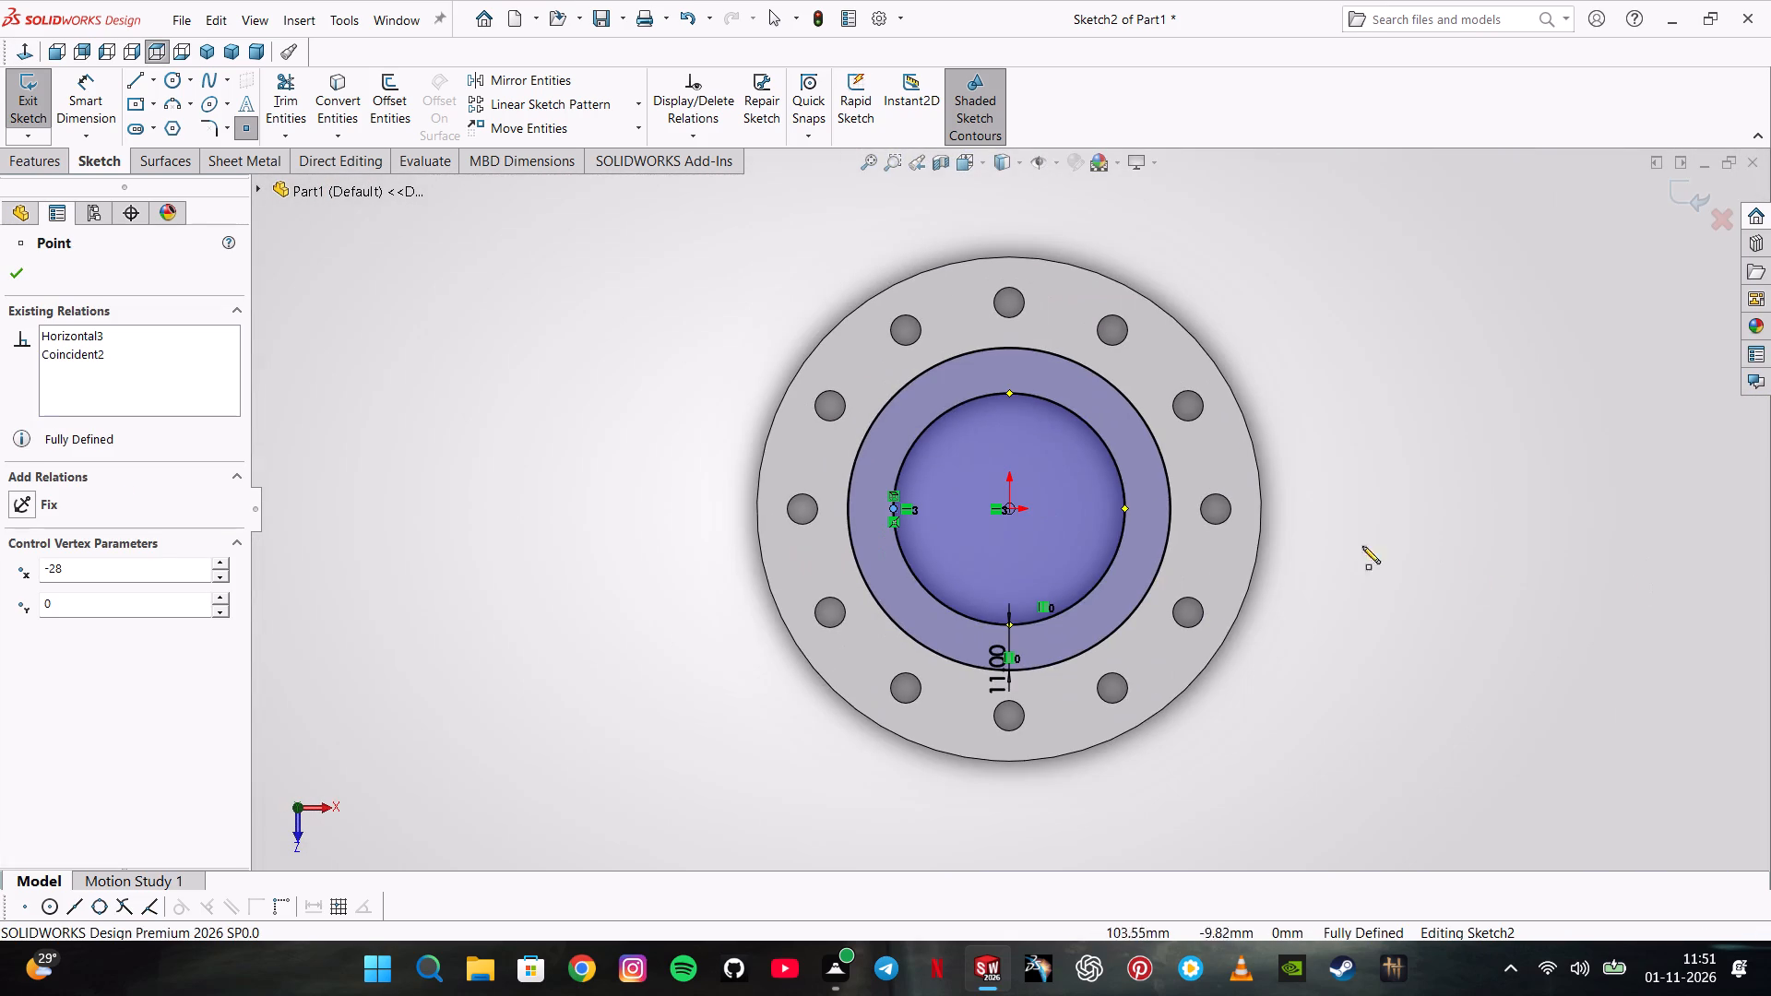
click(1129, 508)
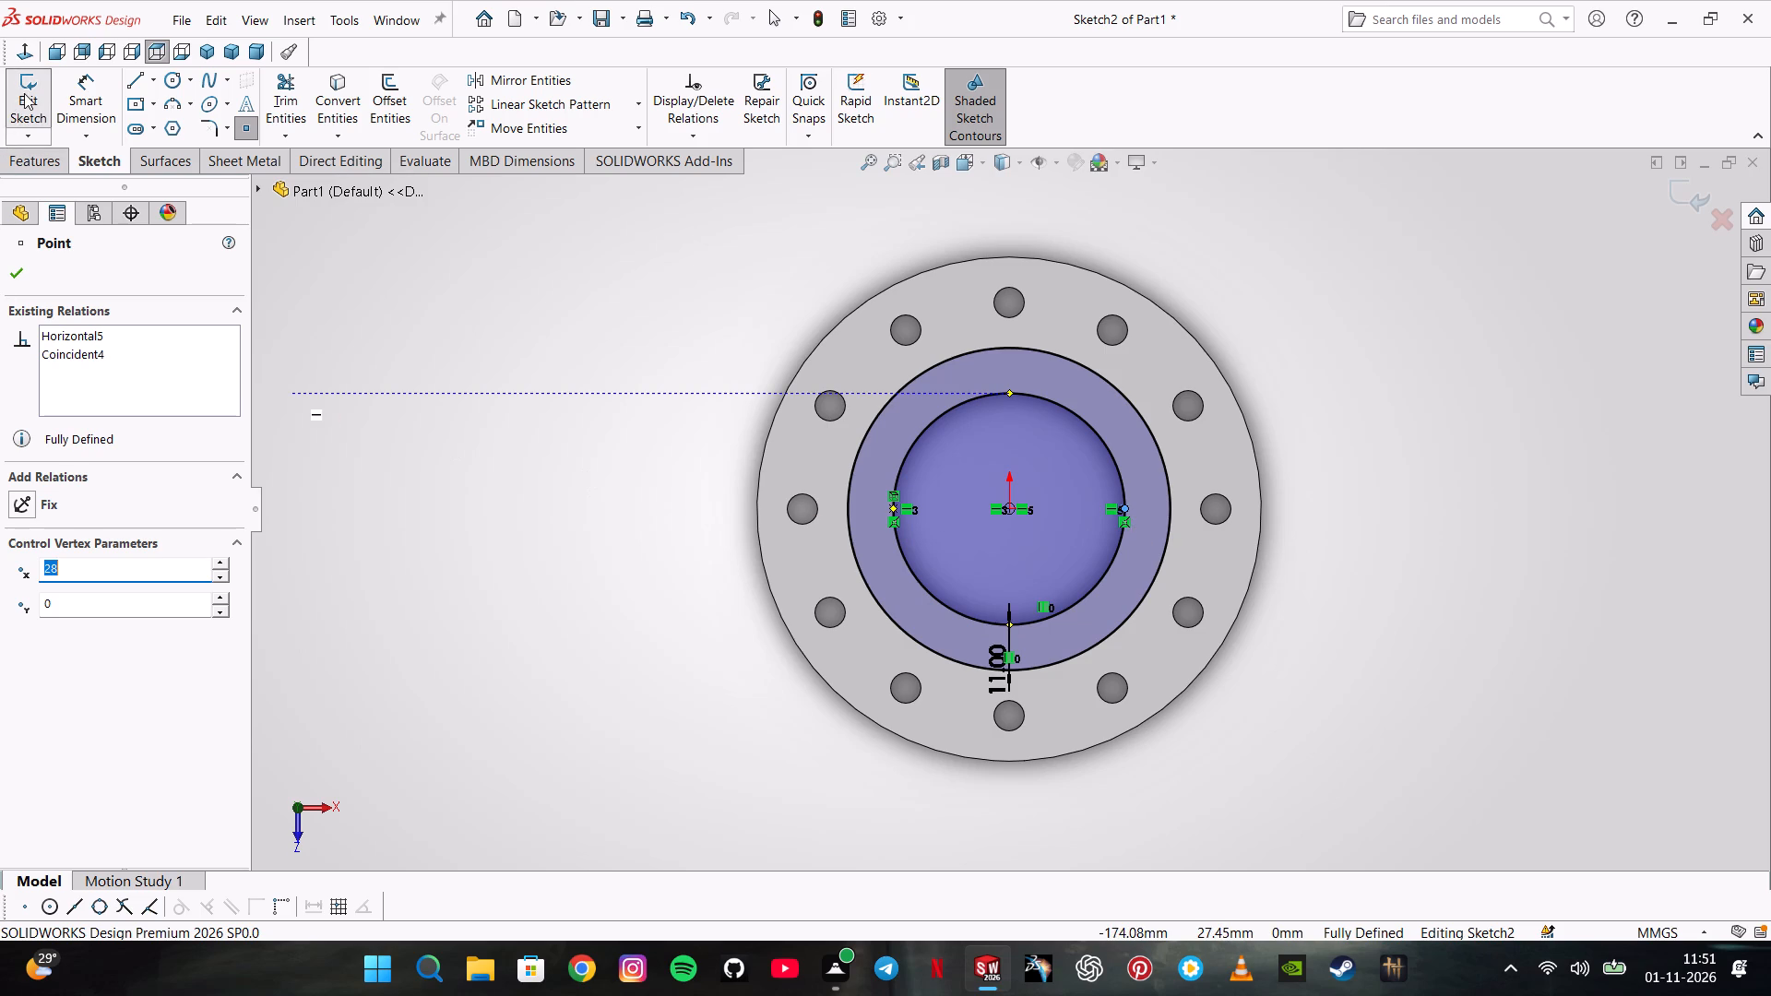
click(24, 93)
Reopen the arc sketch and make the left arc's lower endpoint coincident with the inner circle's left quadrant point.
click(95, 538)
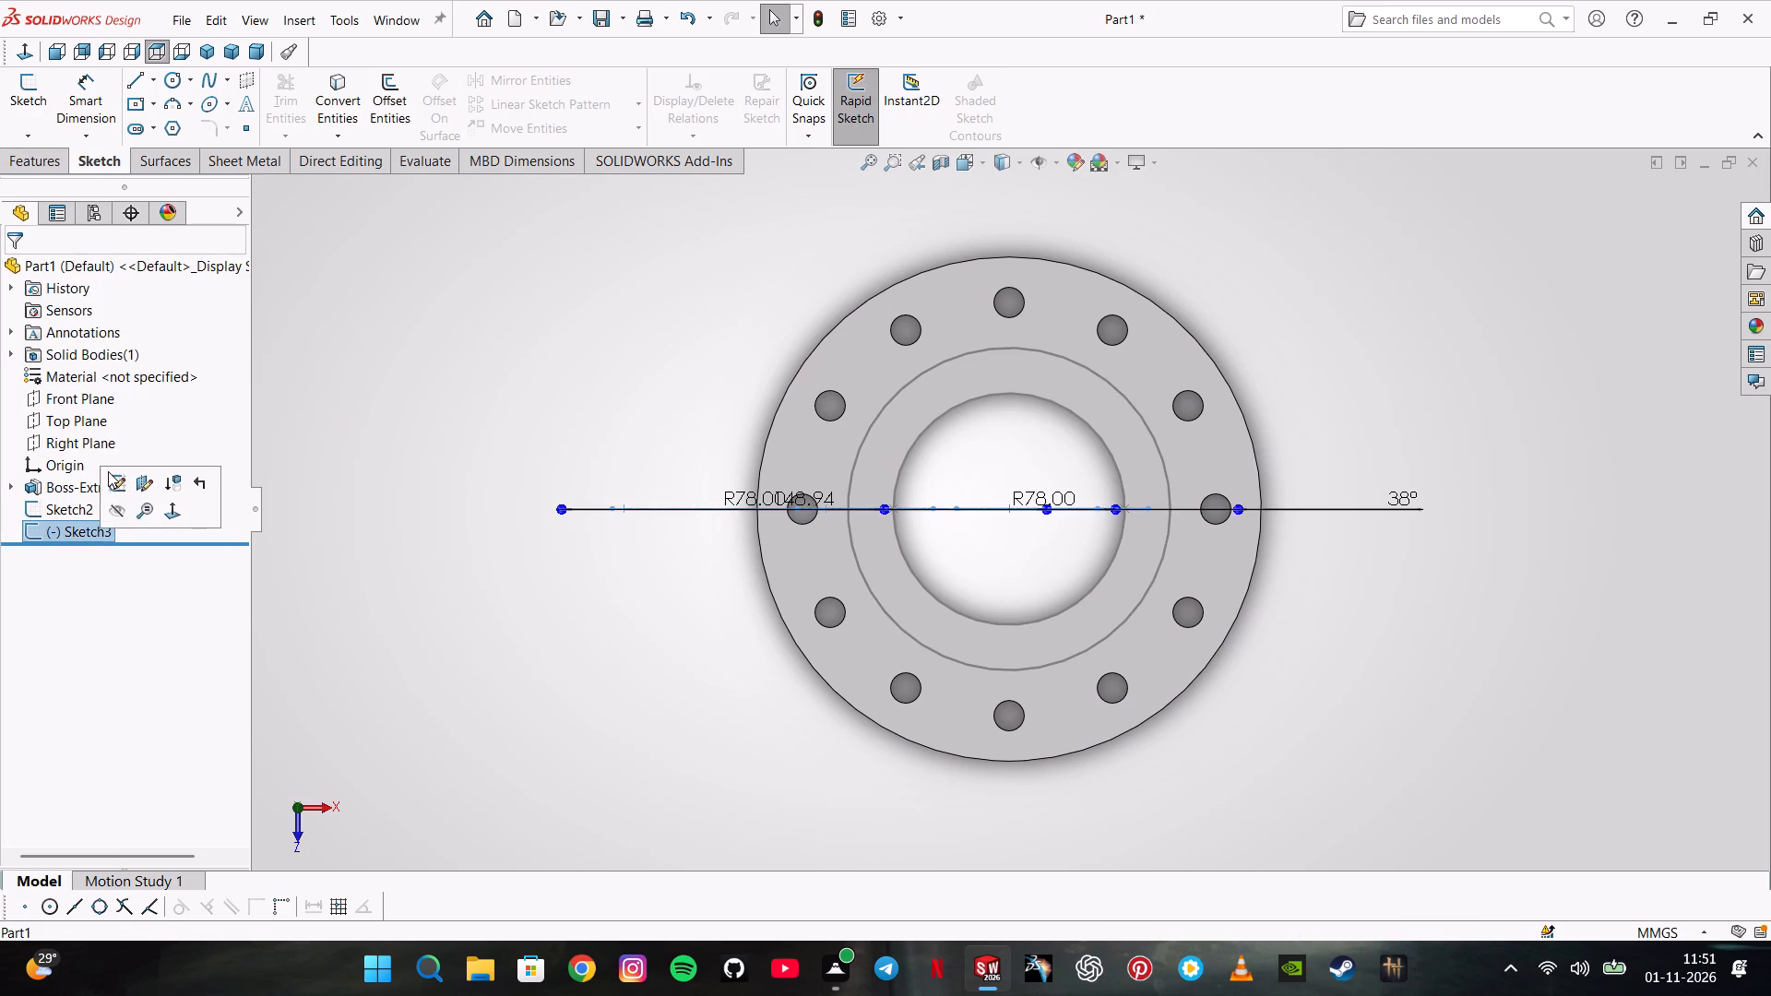
click(108, 471)
middle_drag(1147, 550, 1118, 693)
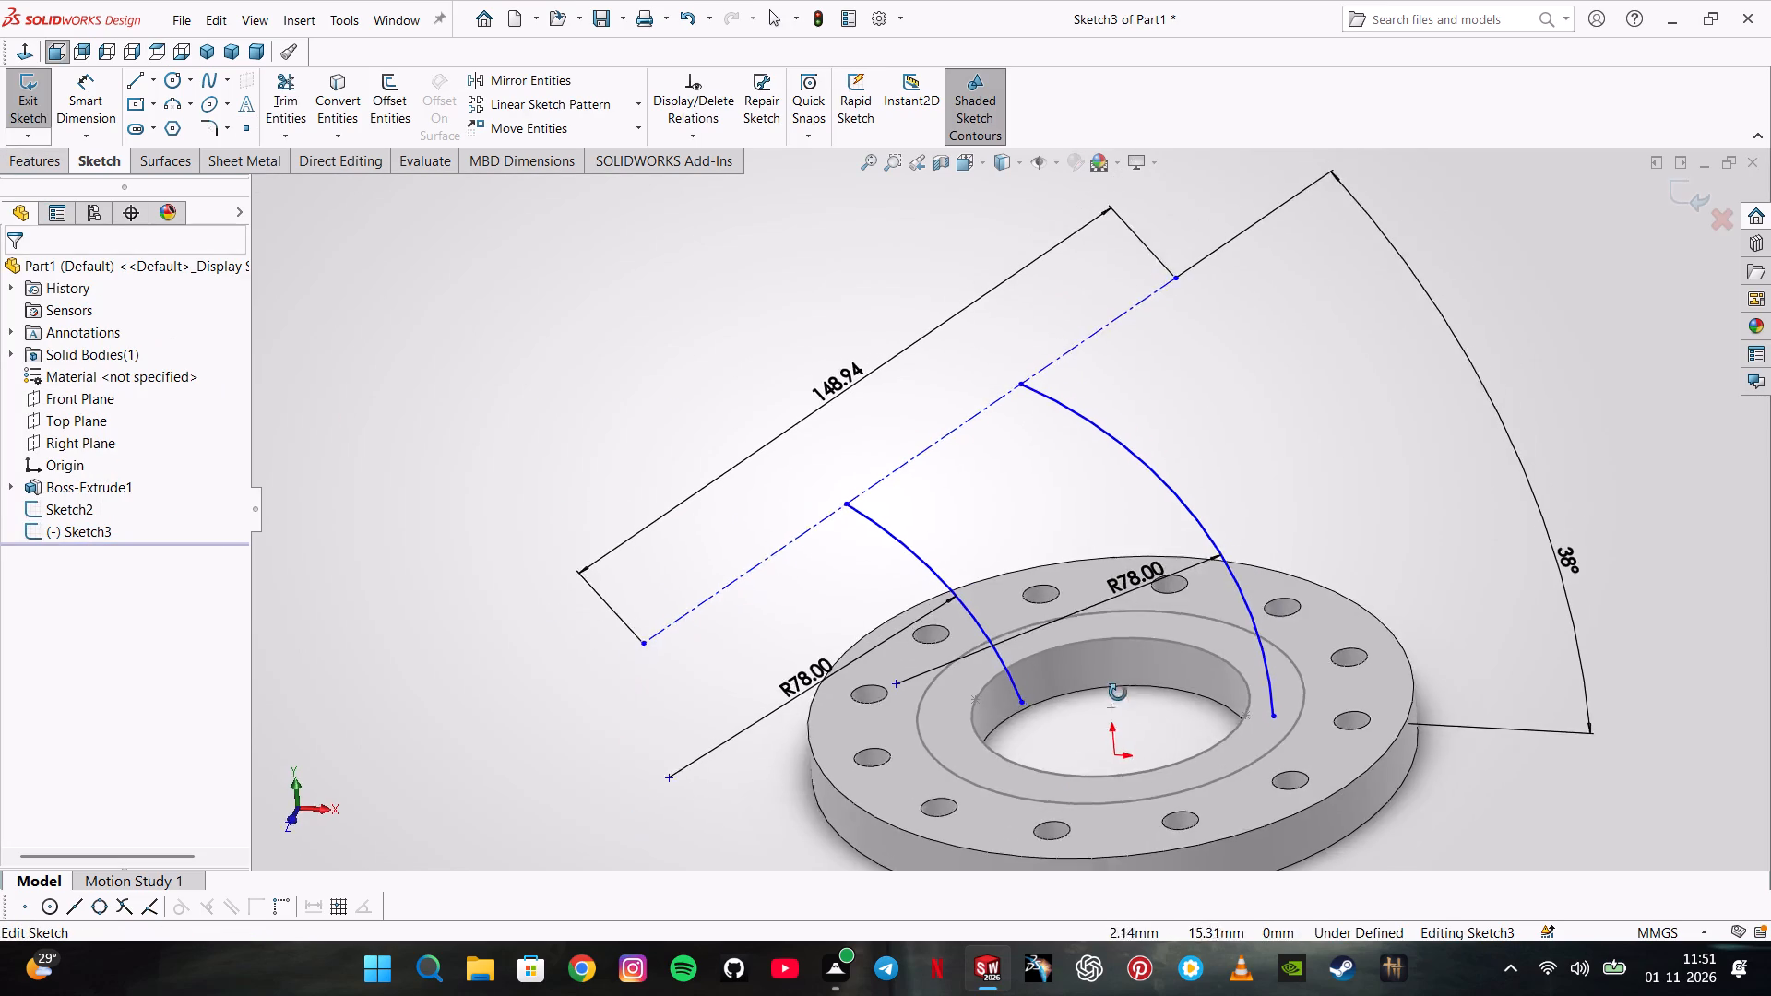
middle_drag(1118, 693, 1115, 705)
scroll(1115, 705, down, 4)
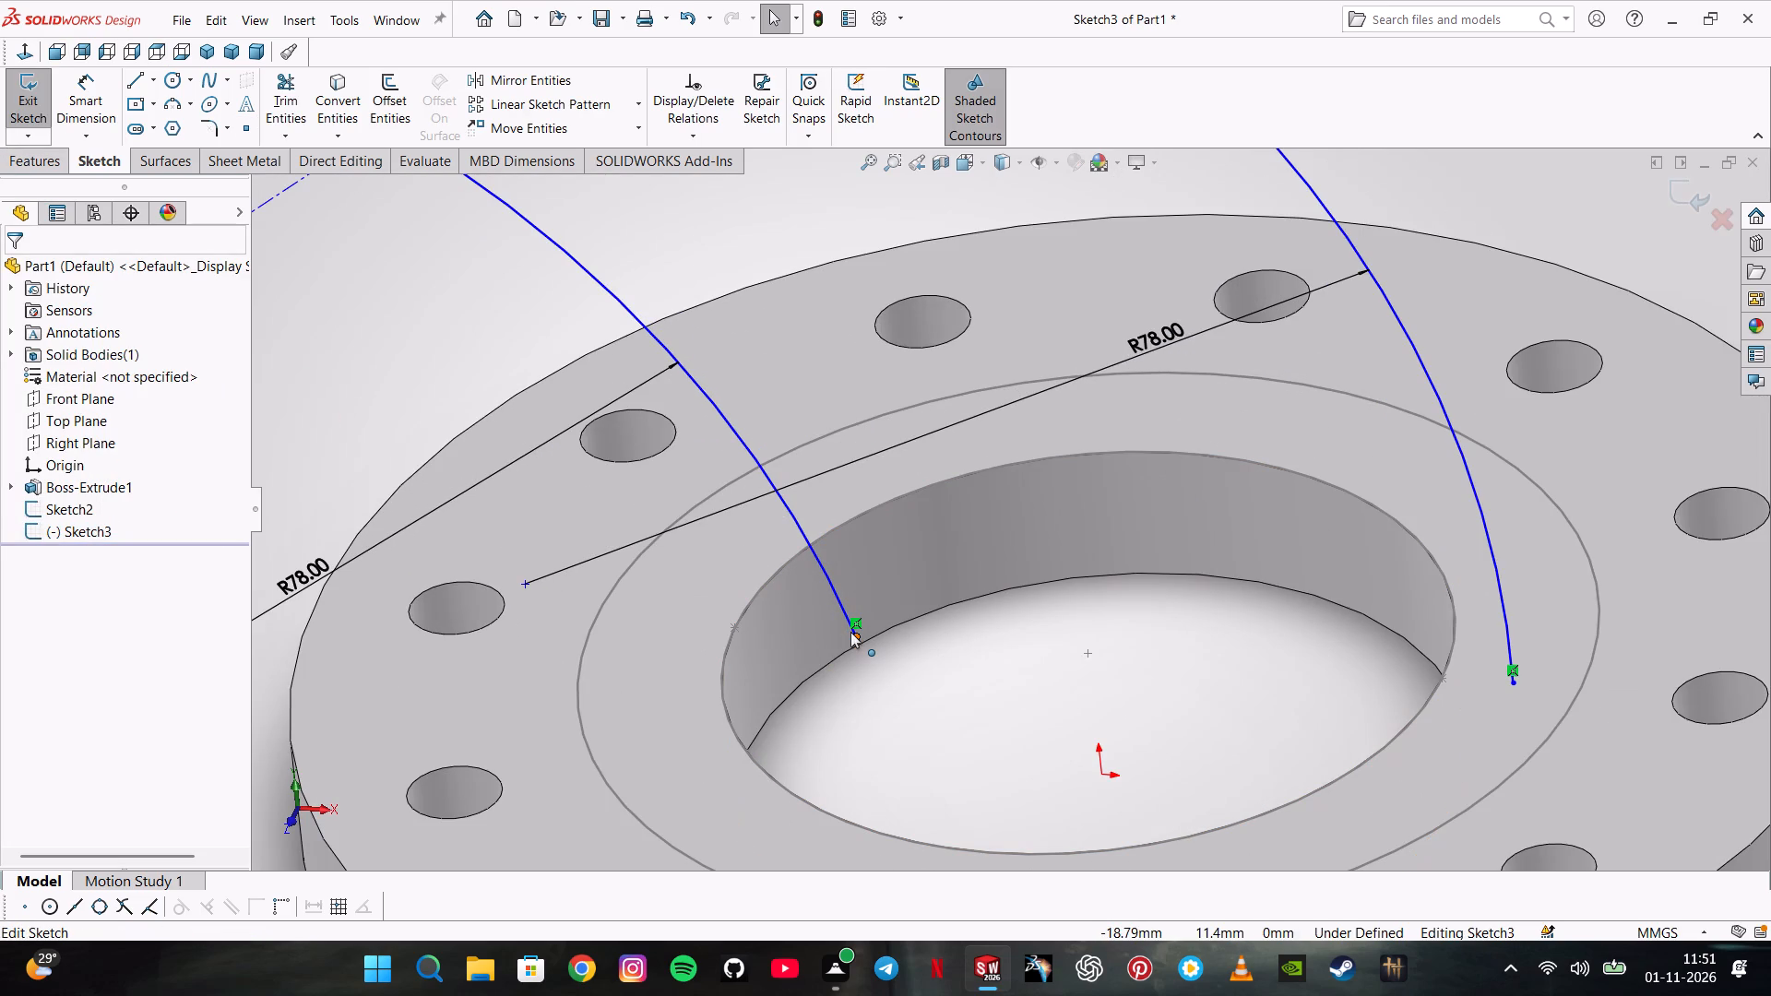
ctrl+click(859, 638)
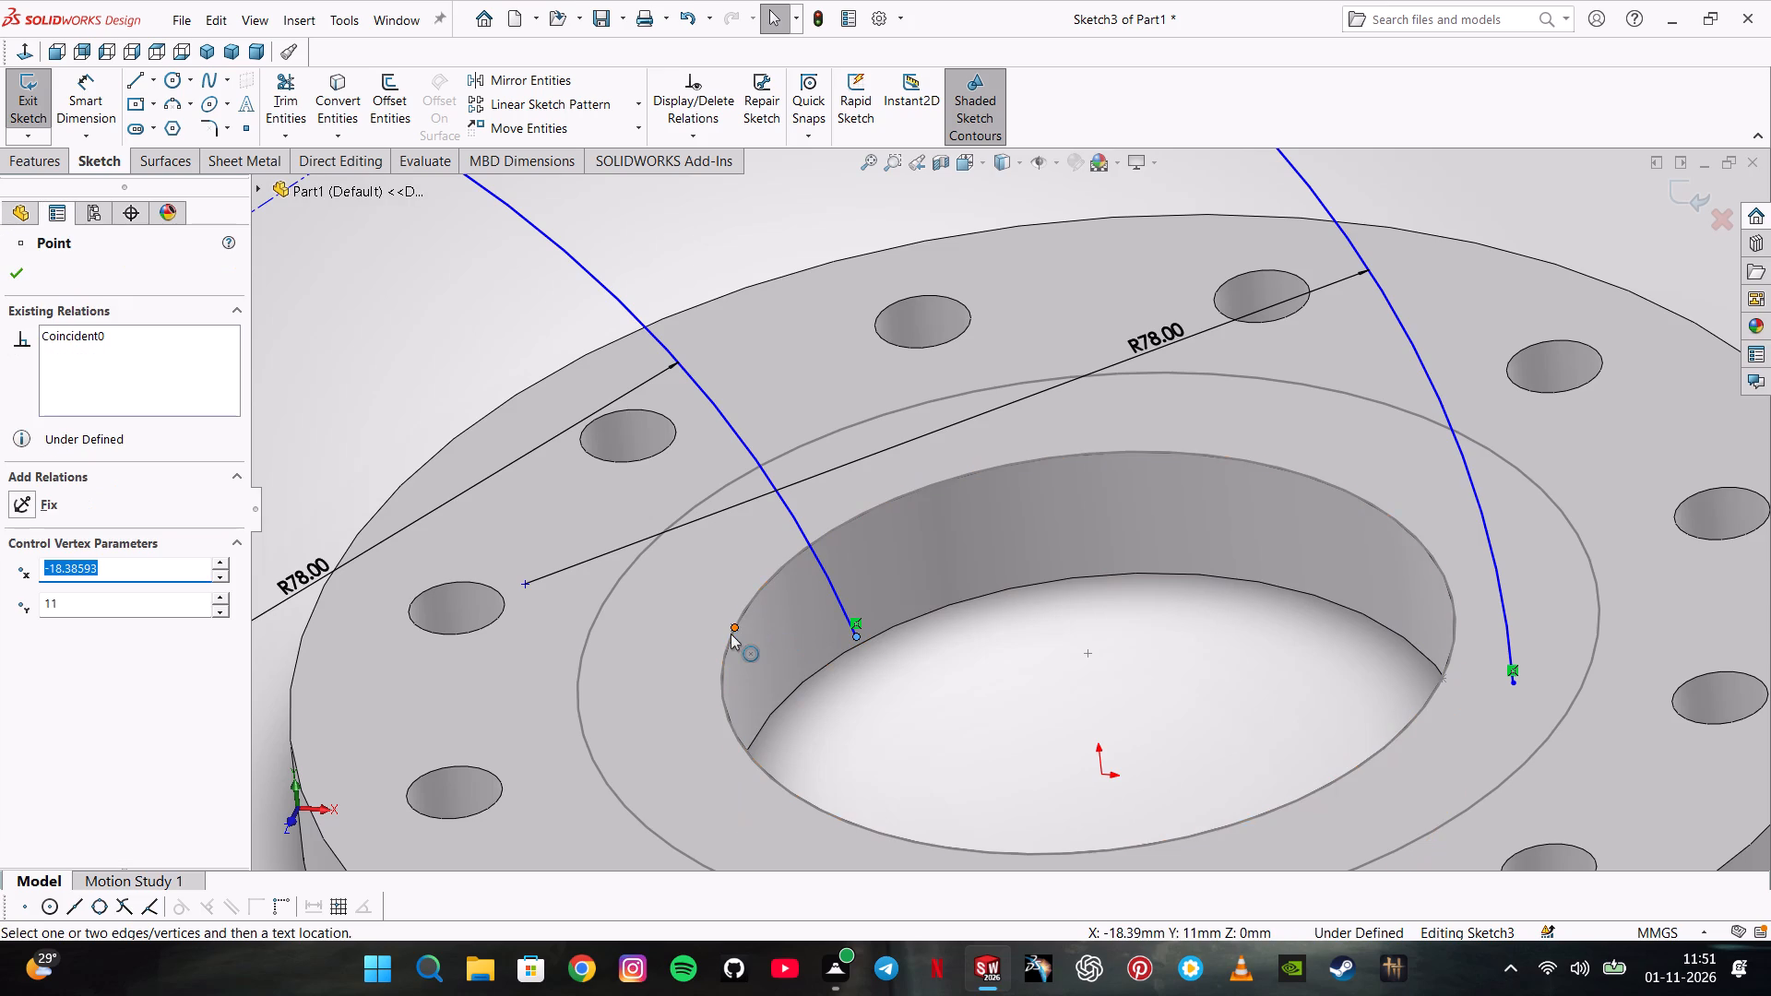
ctrl+click(738, 626)
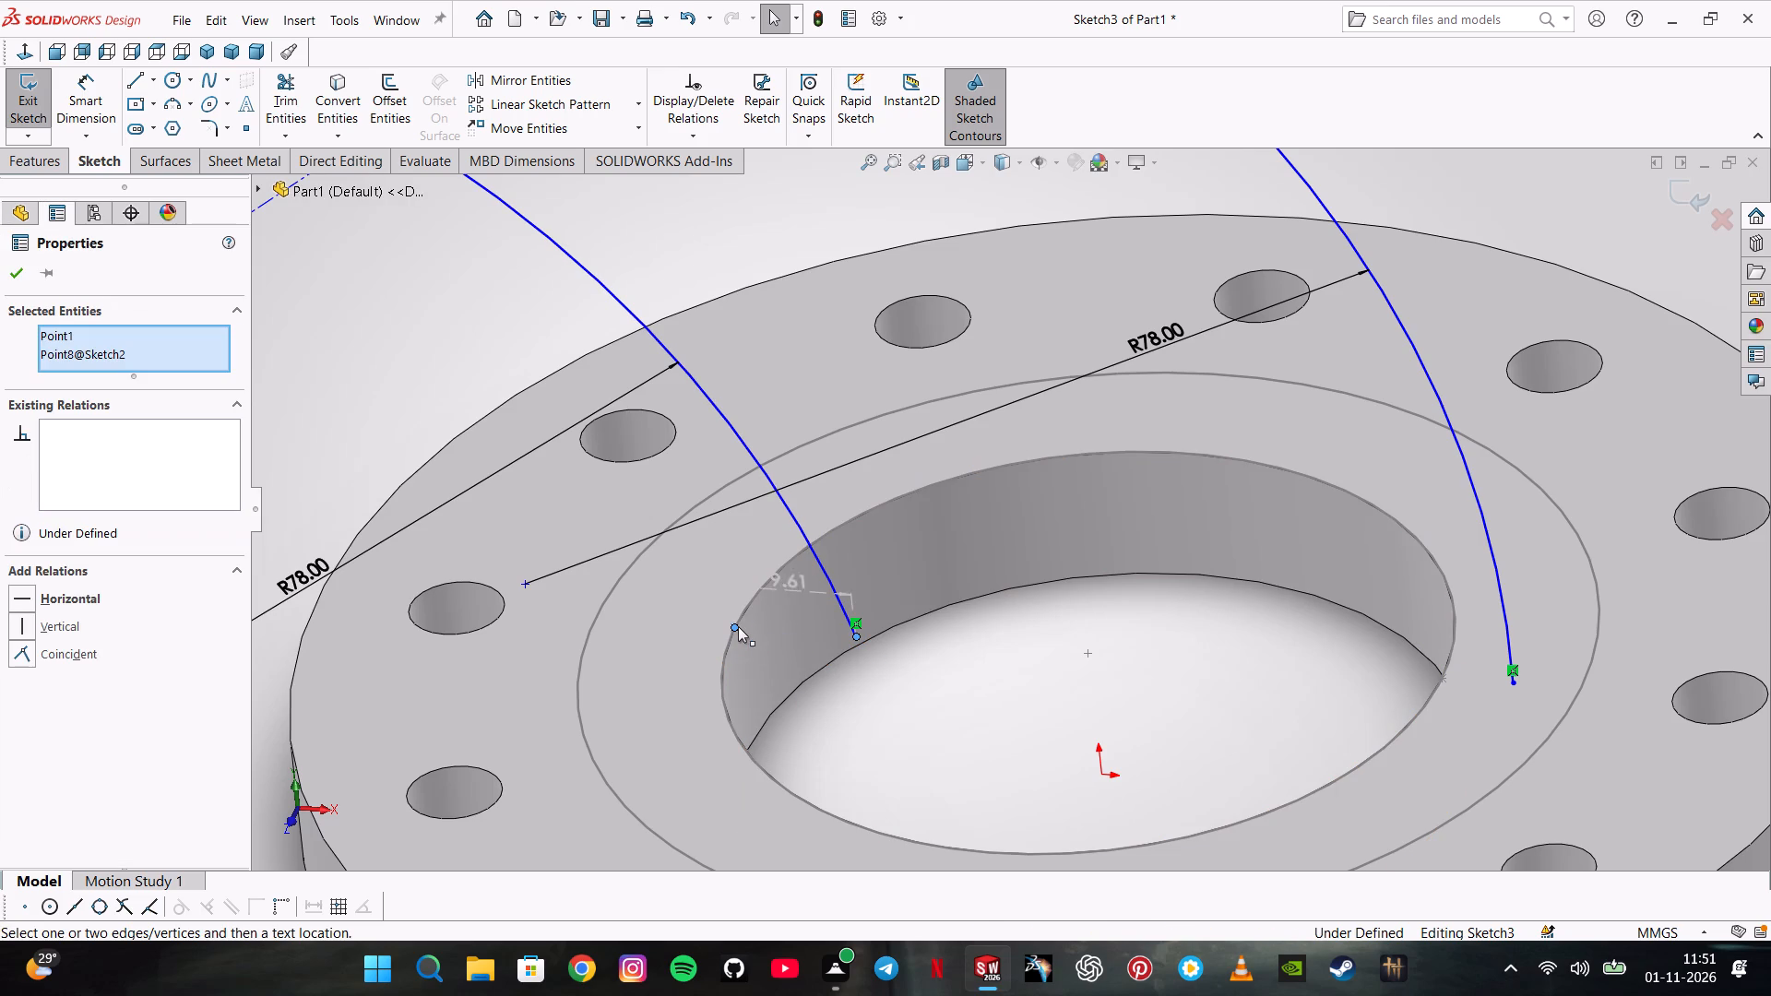
click(856, 554)
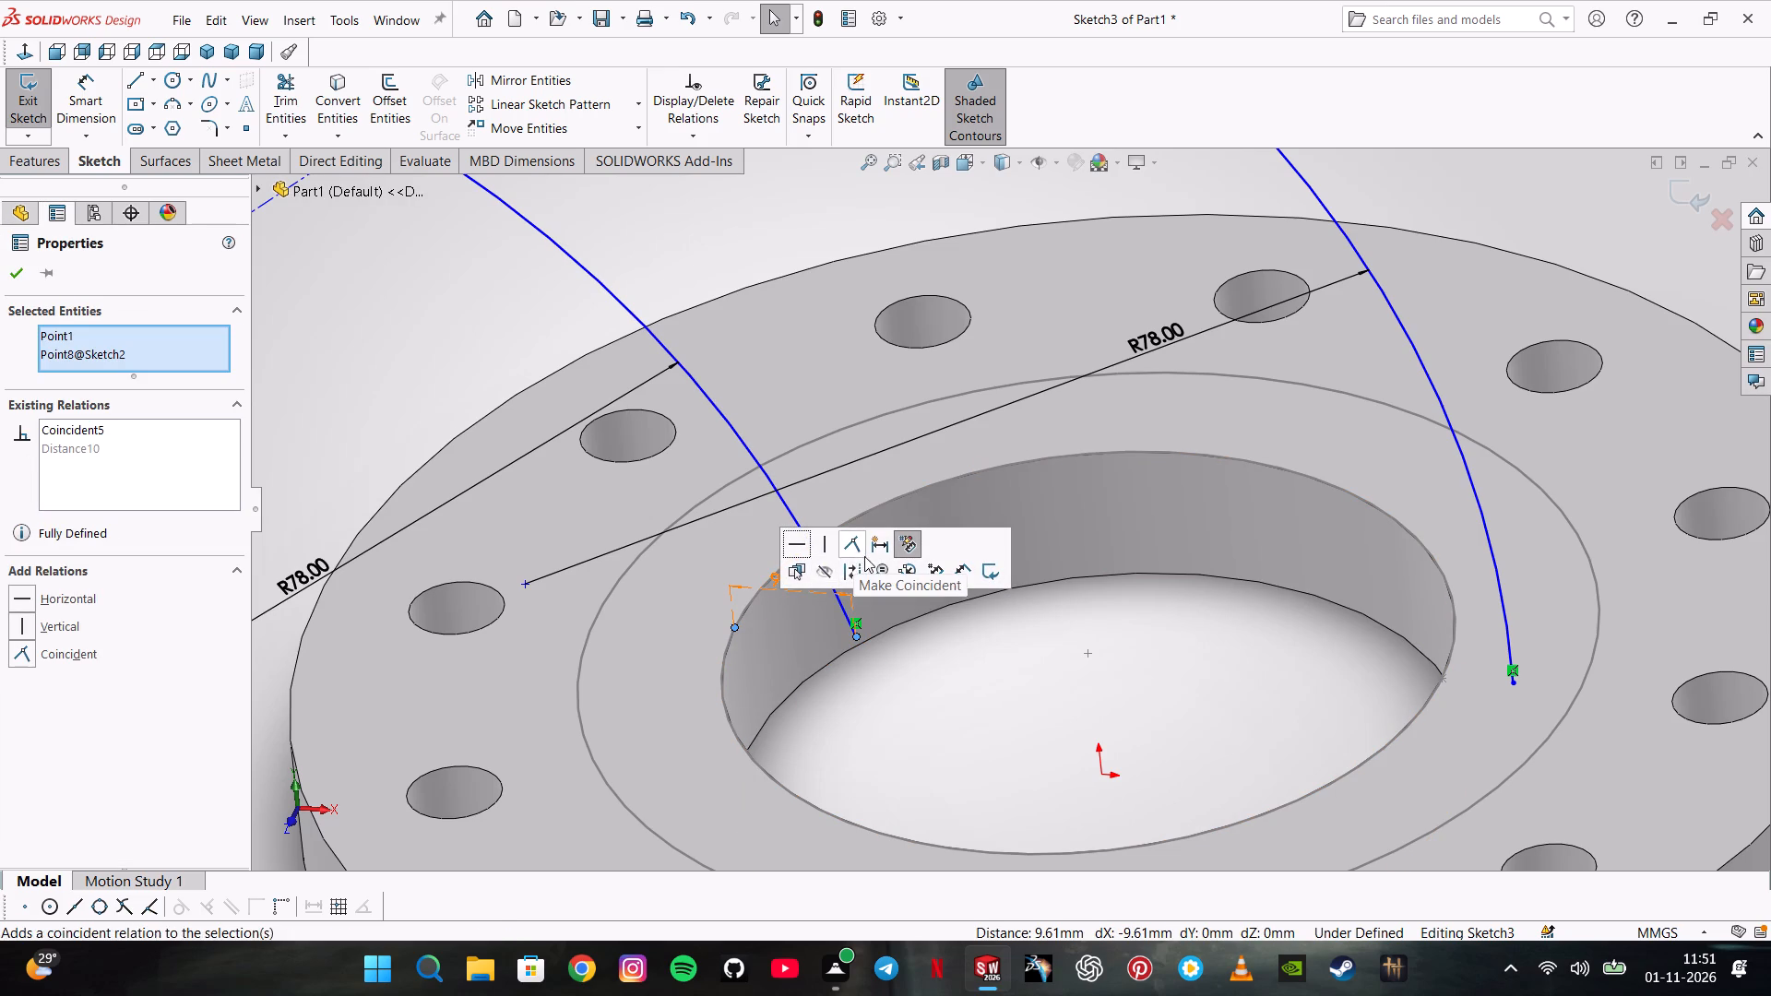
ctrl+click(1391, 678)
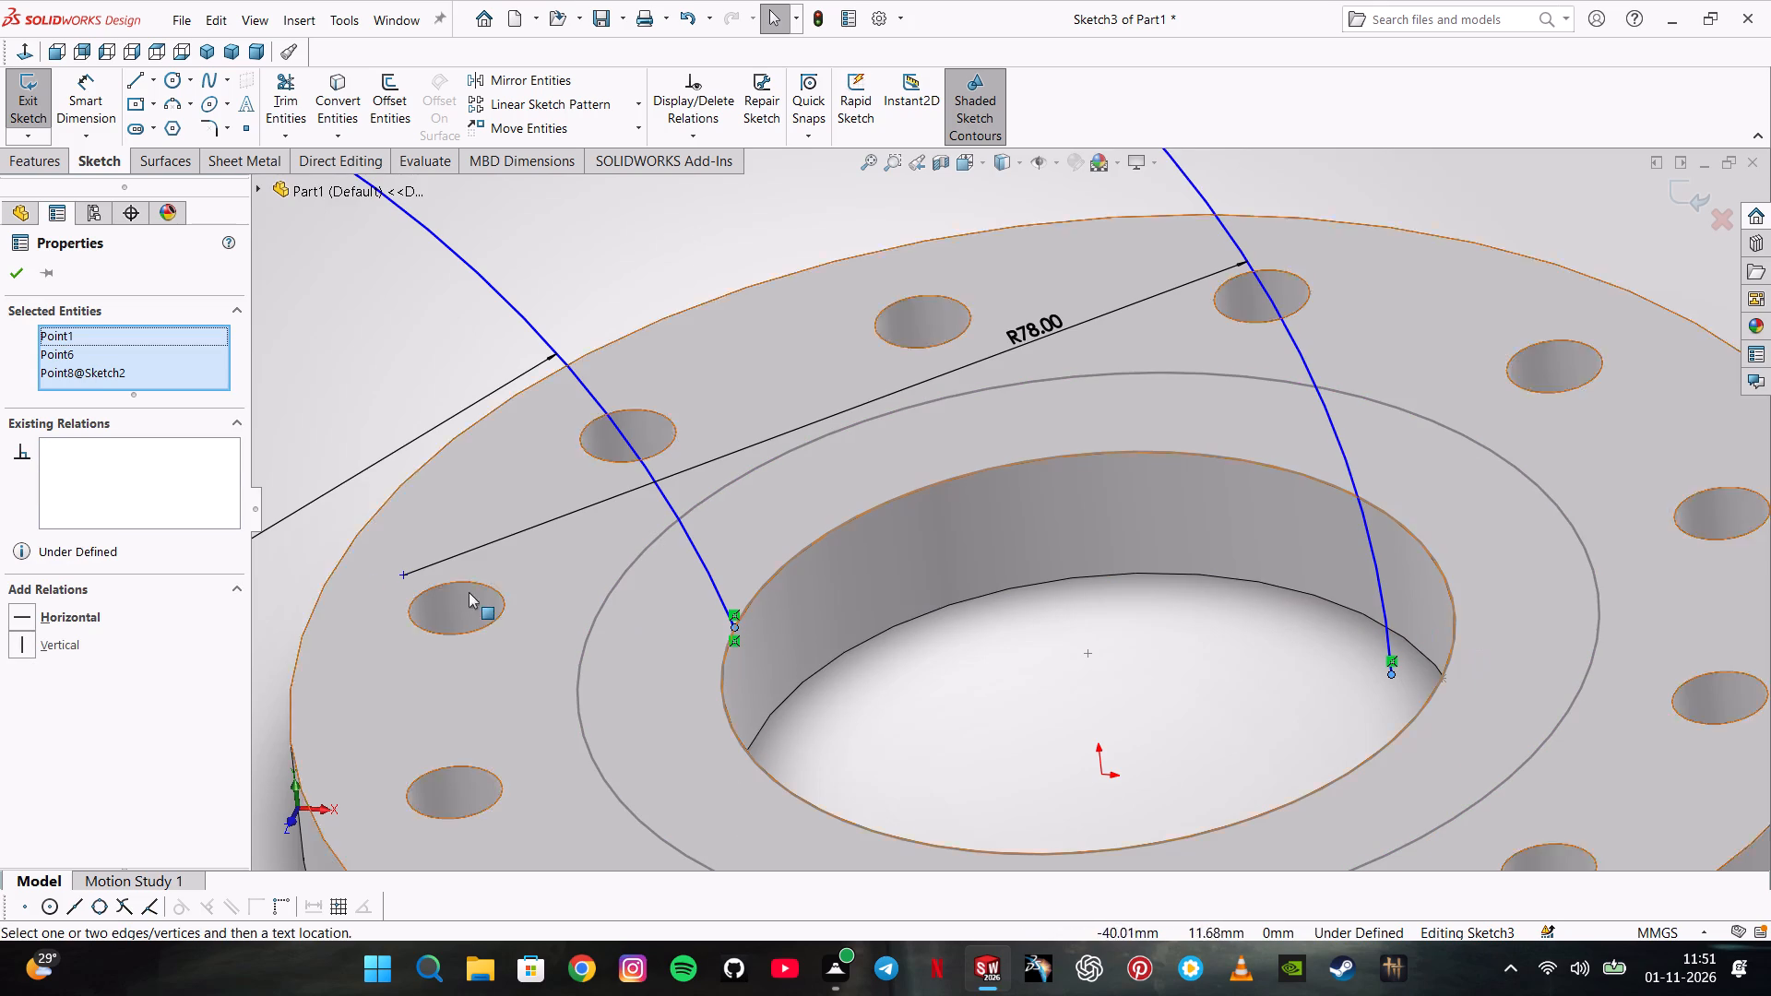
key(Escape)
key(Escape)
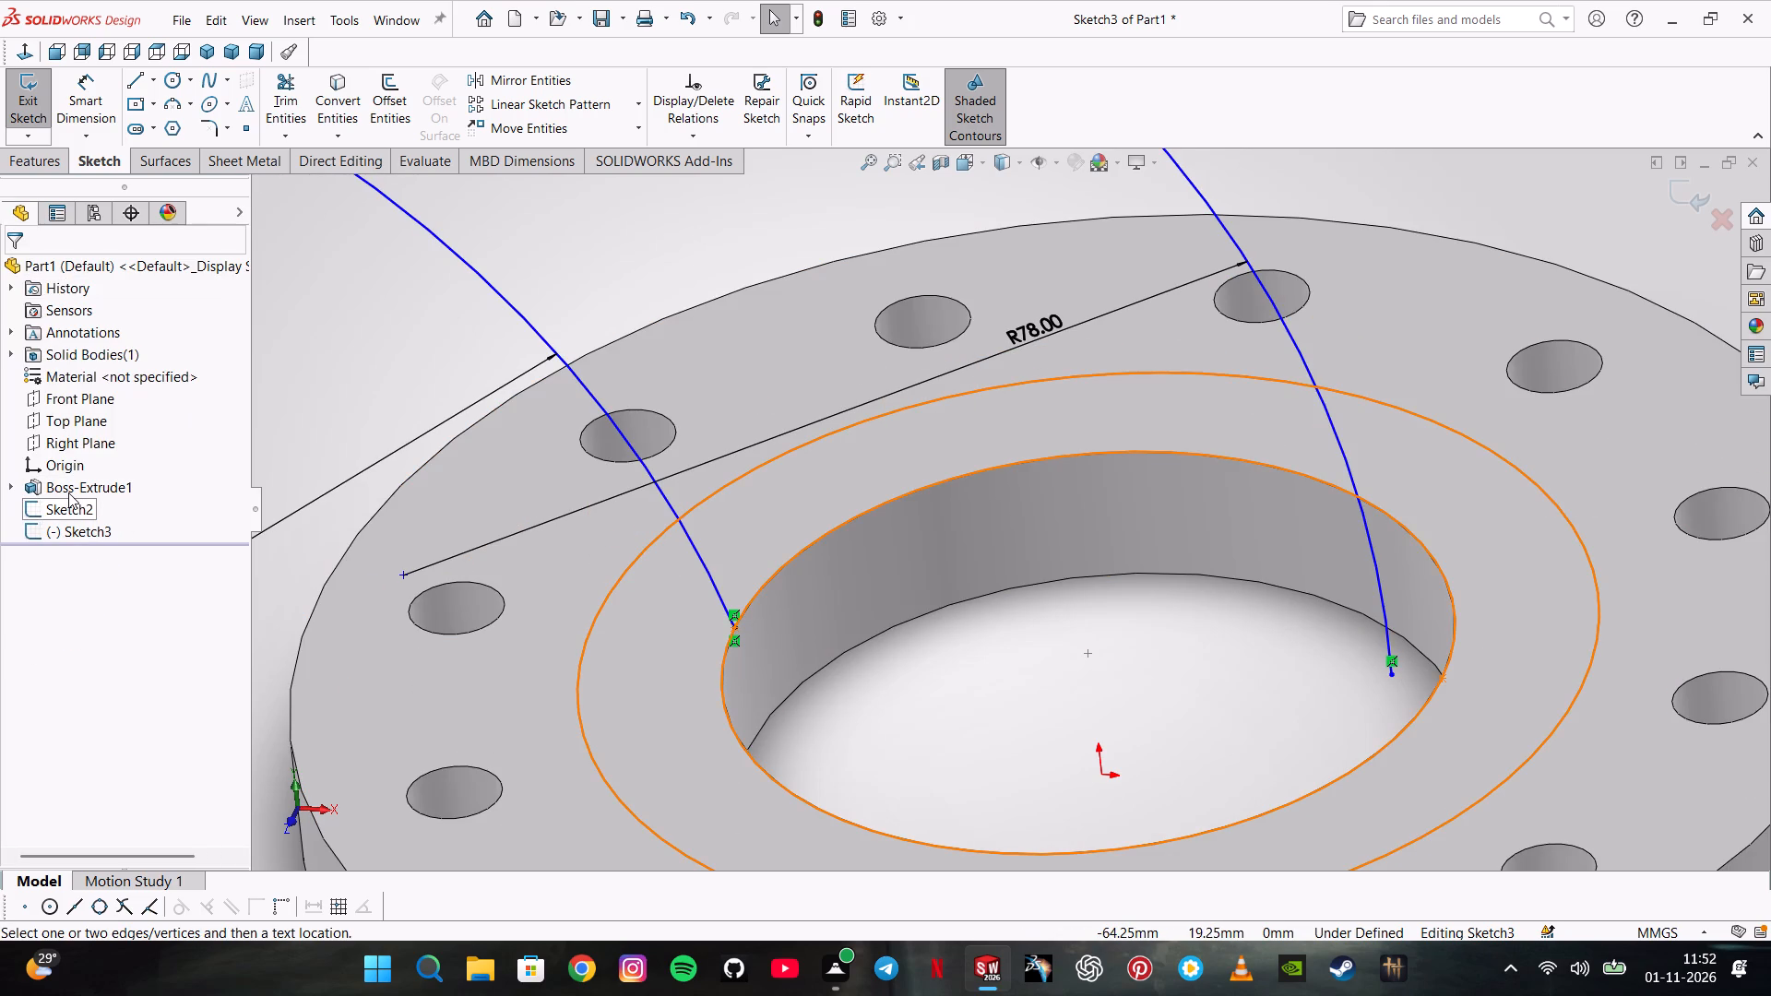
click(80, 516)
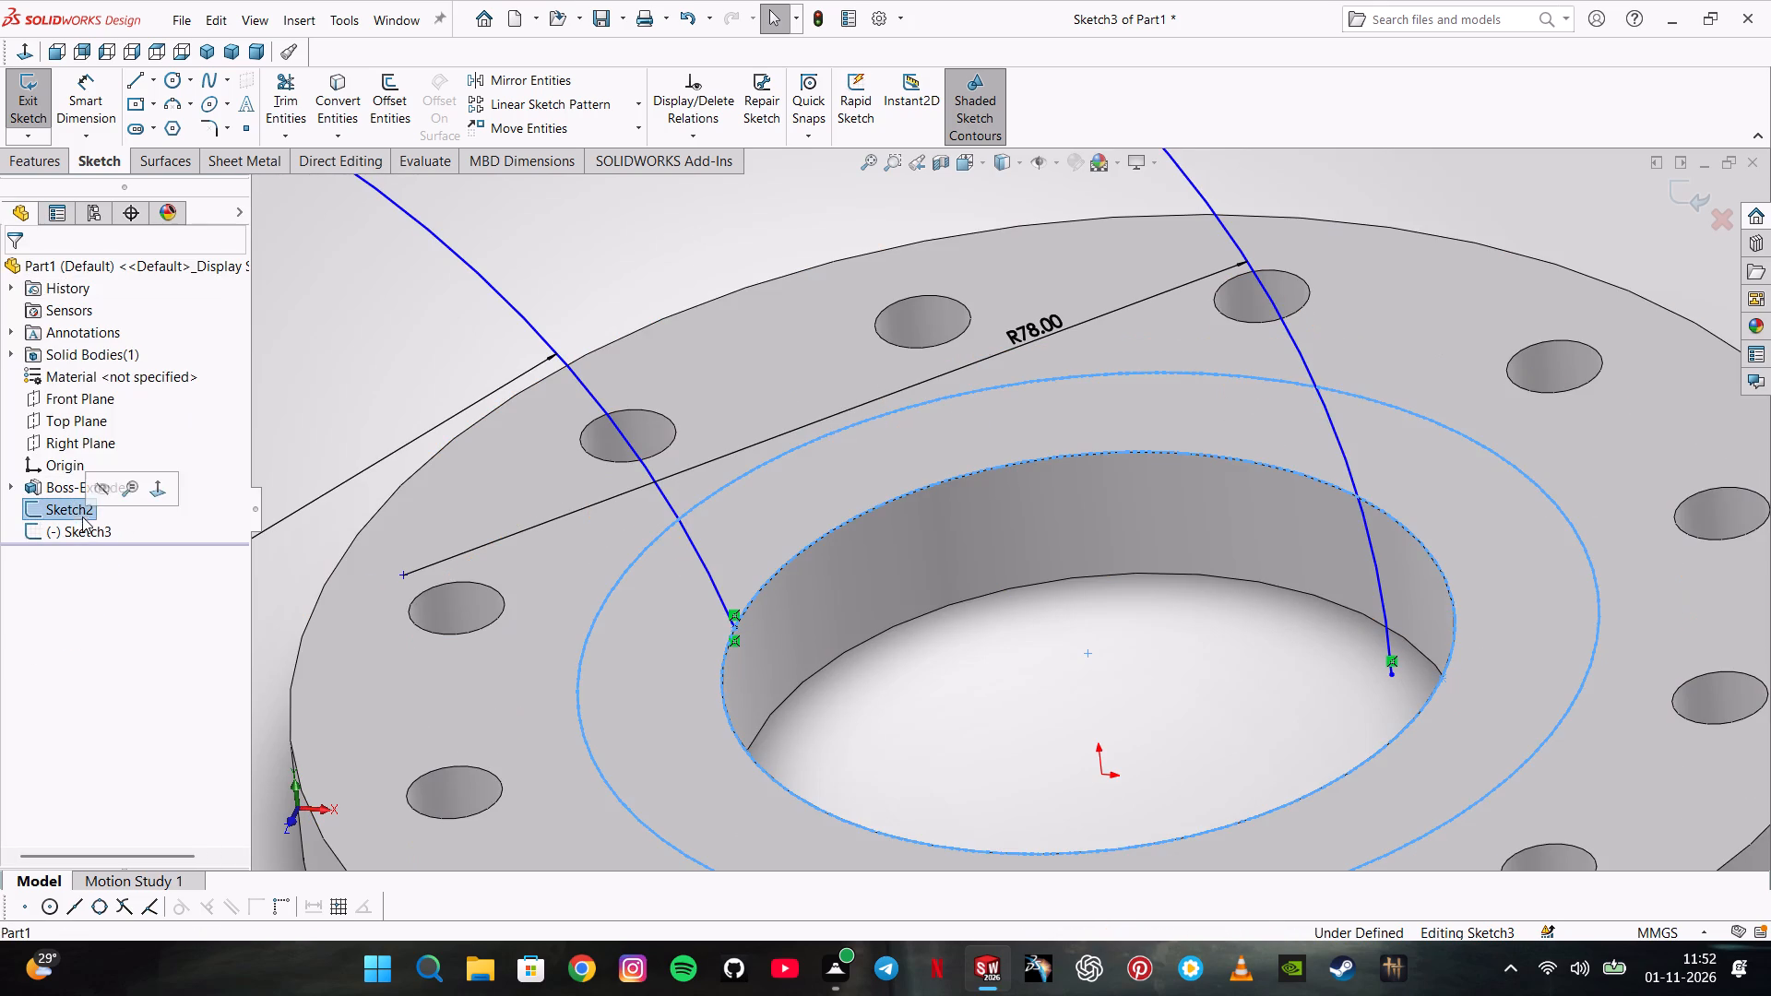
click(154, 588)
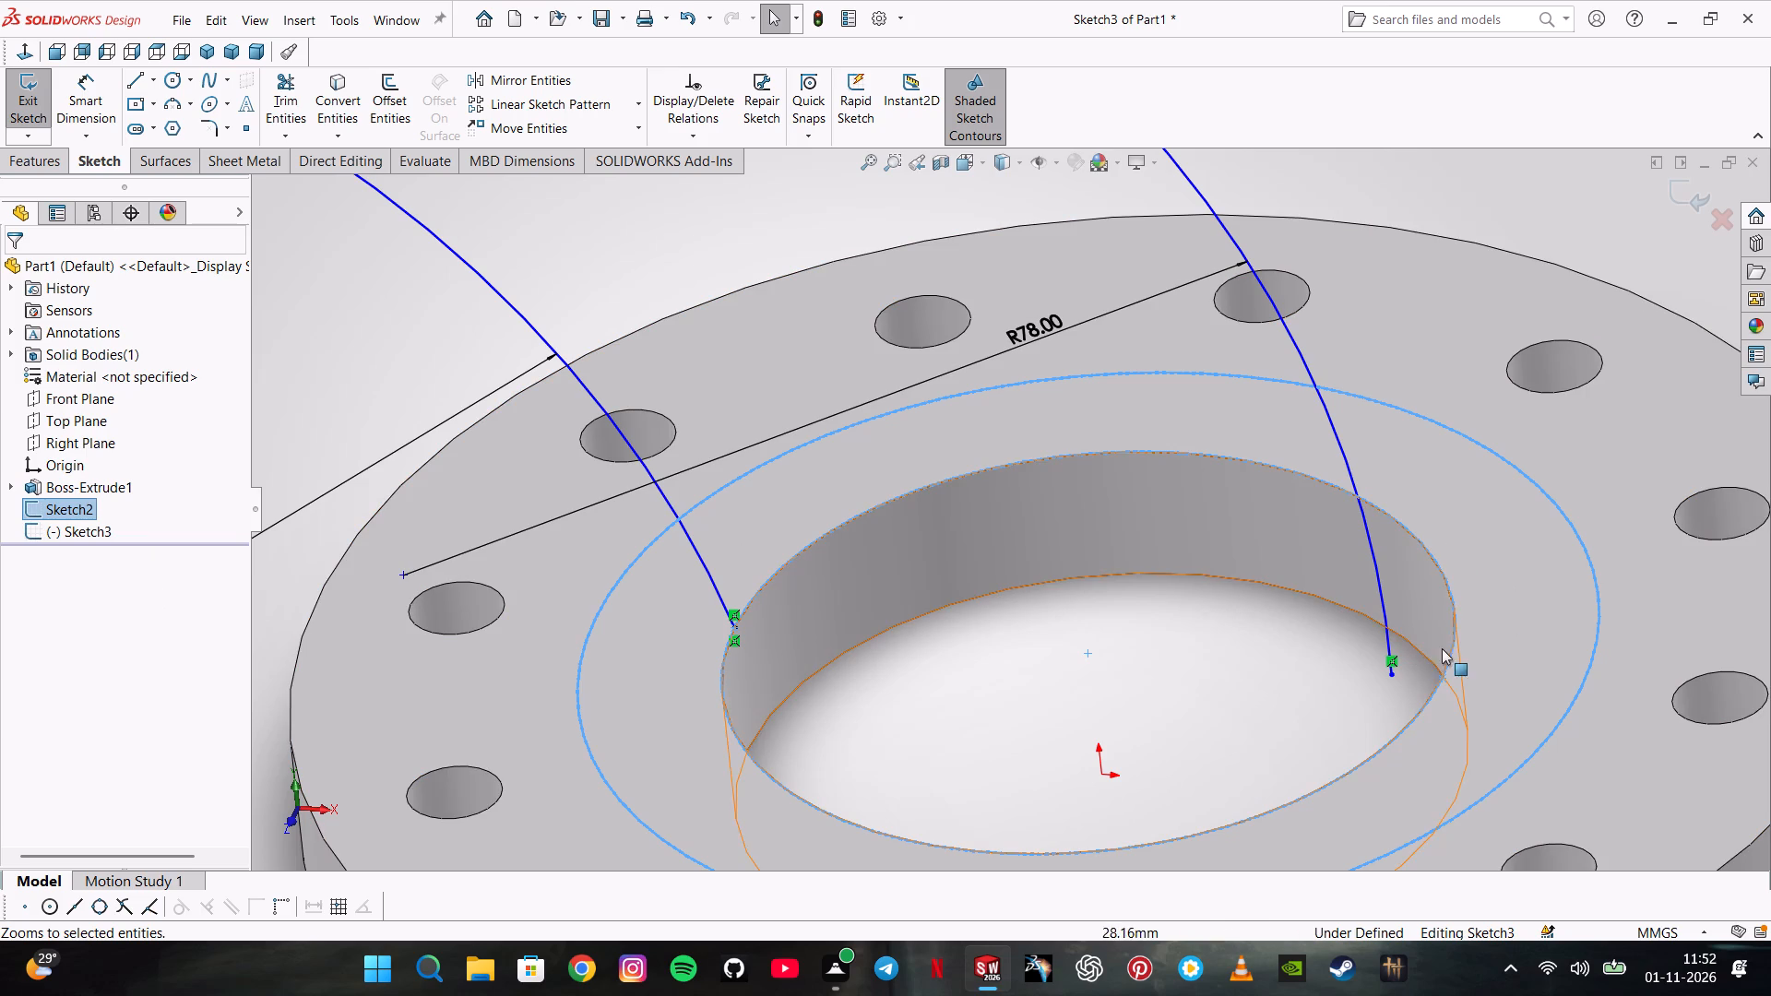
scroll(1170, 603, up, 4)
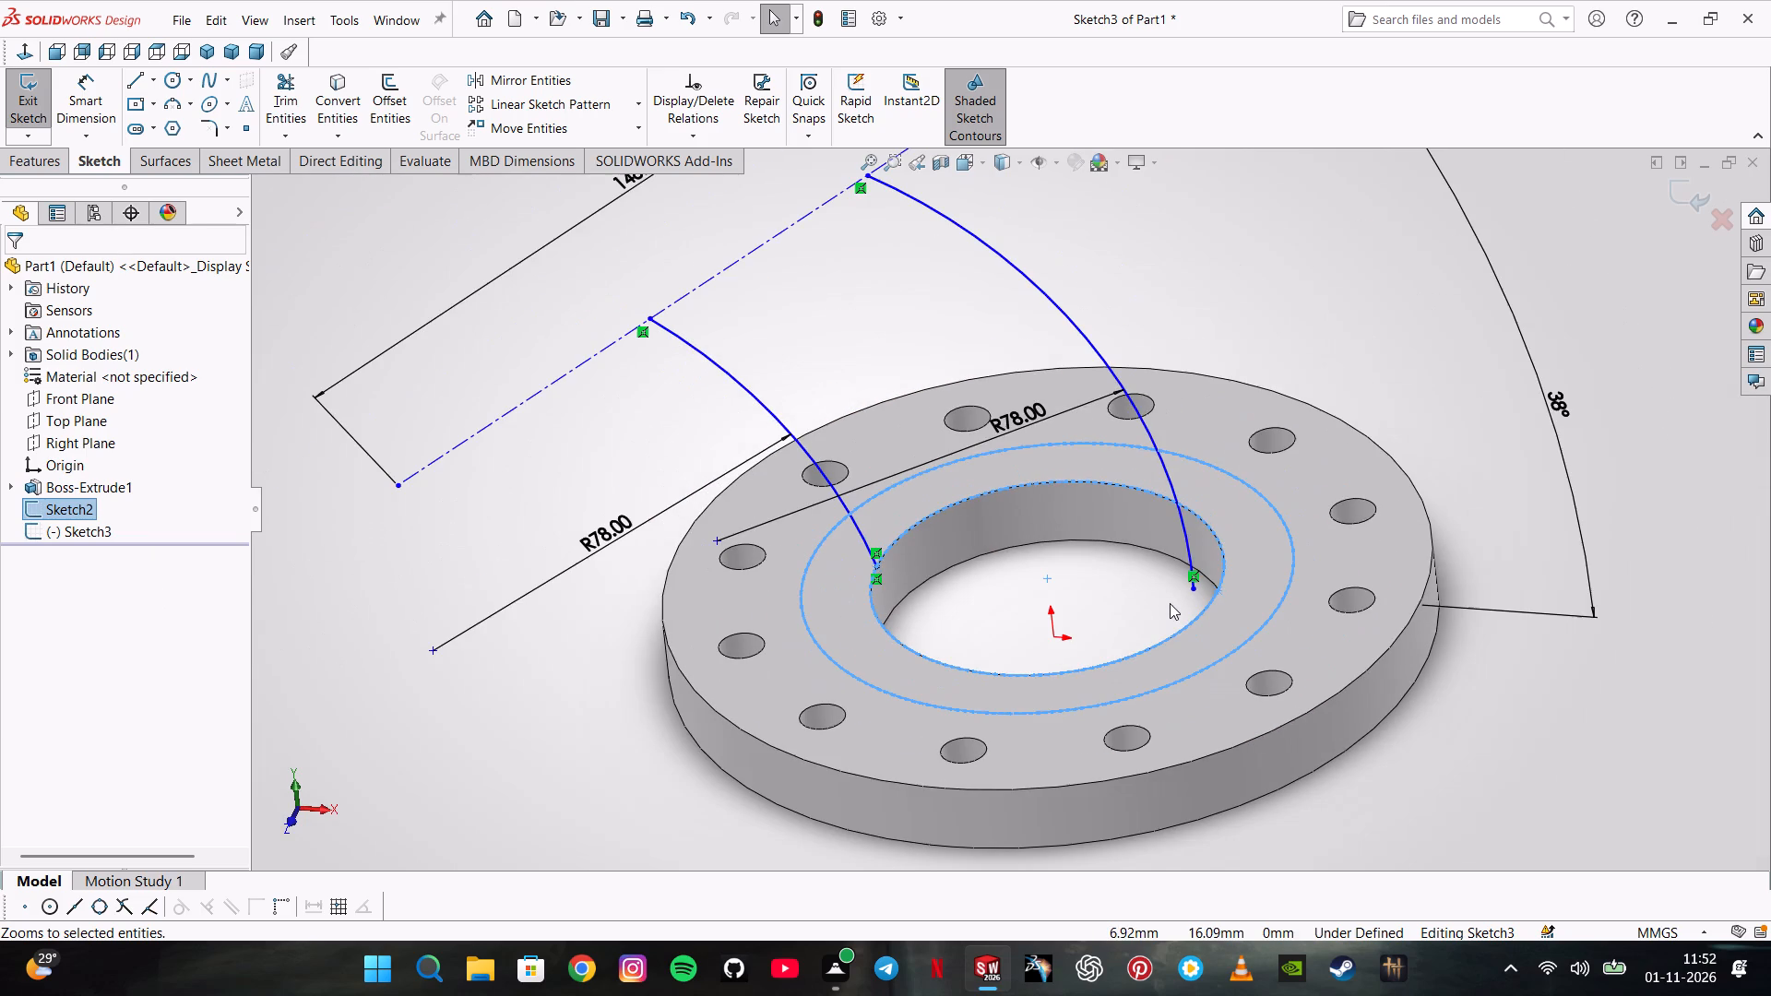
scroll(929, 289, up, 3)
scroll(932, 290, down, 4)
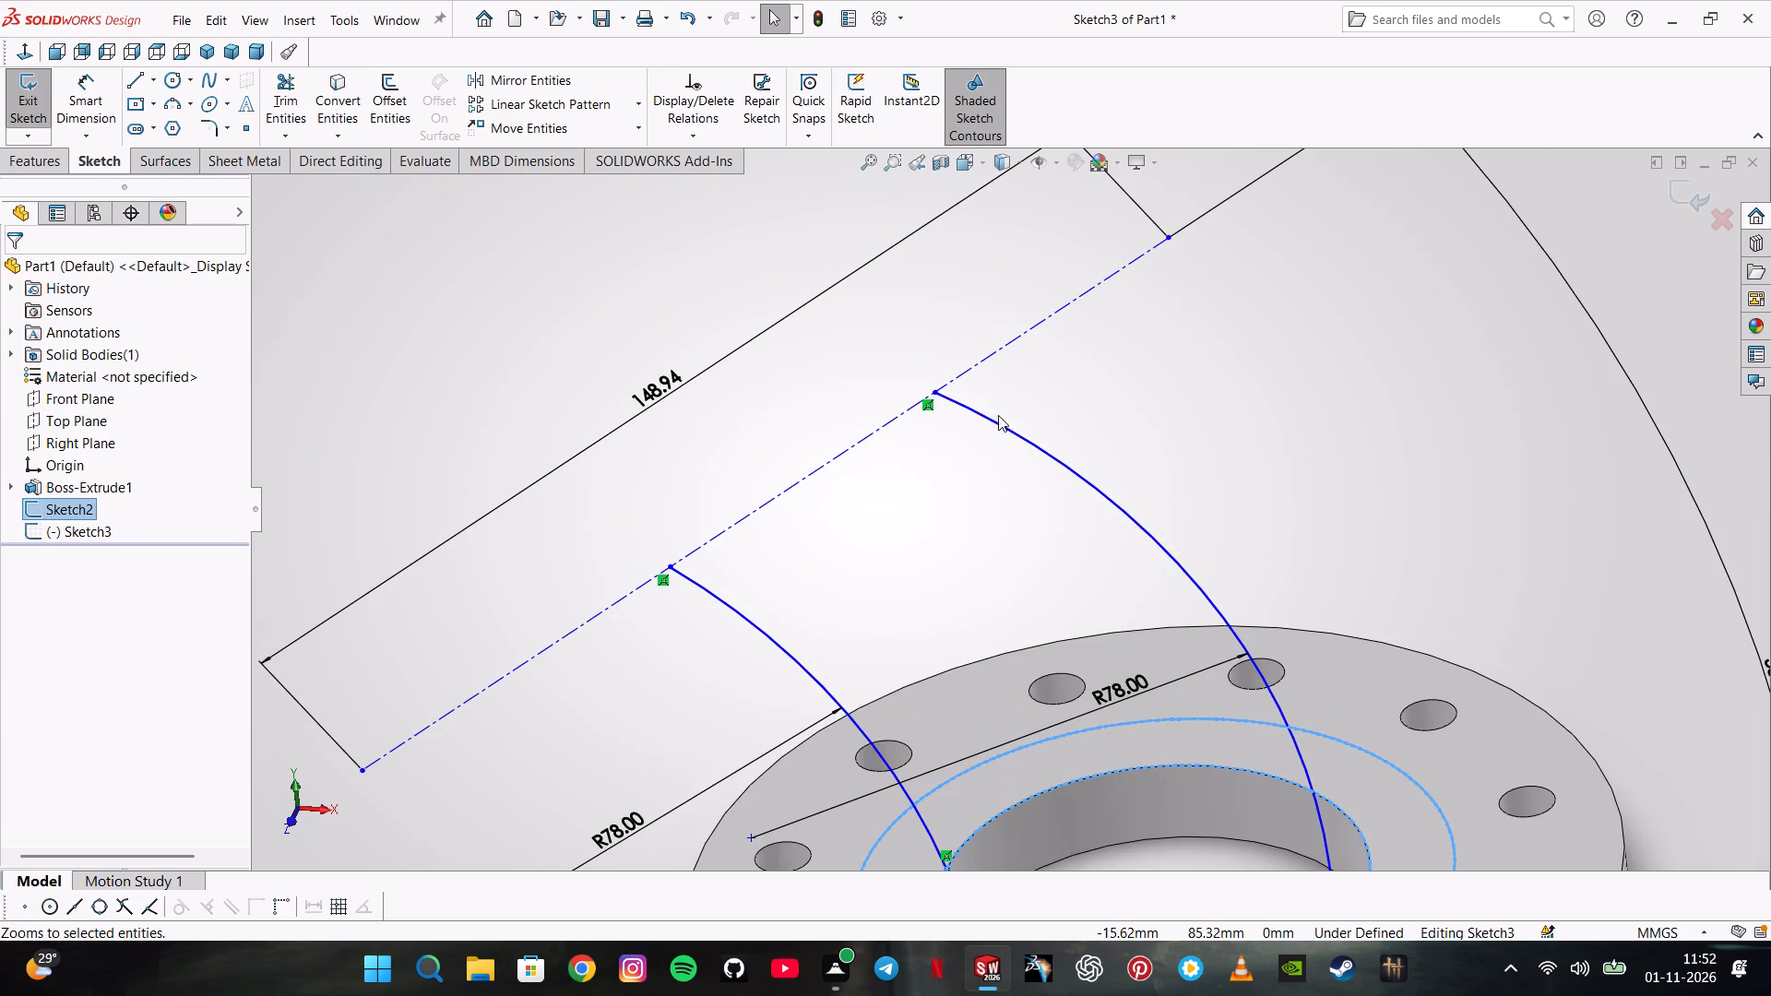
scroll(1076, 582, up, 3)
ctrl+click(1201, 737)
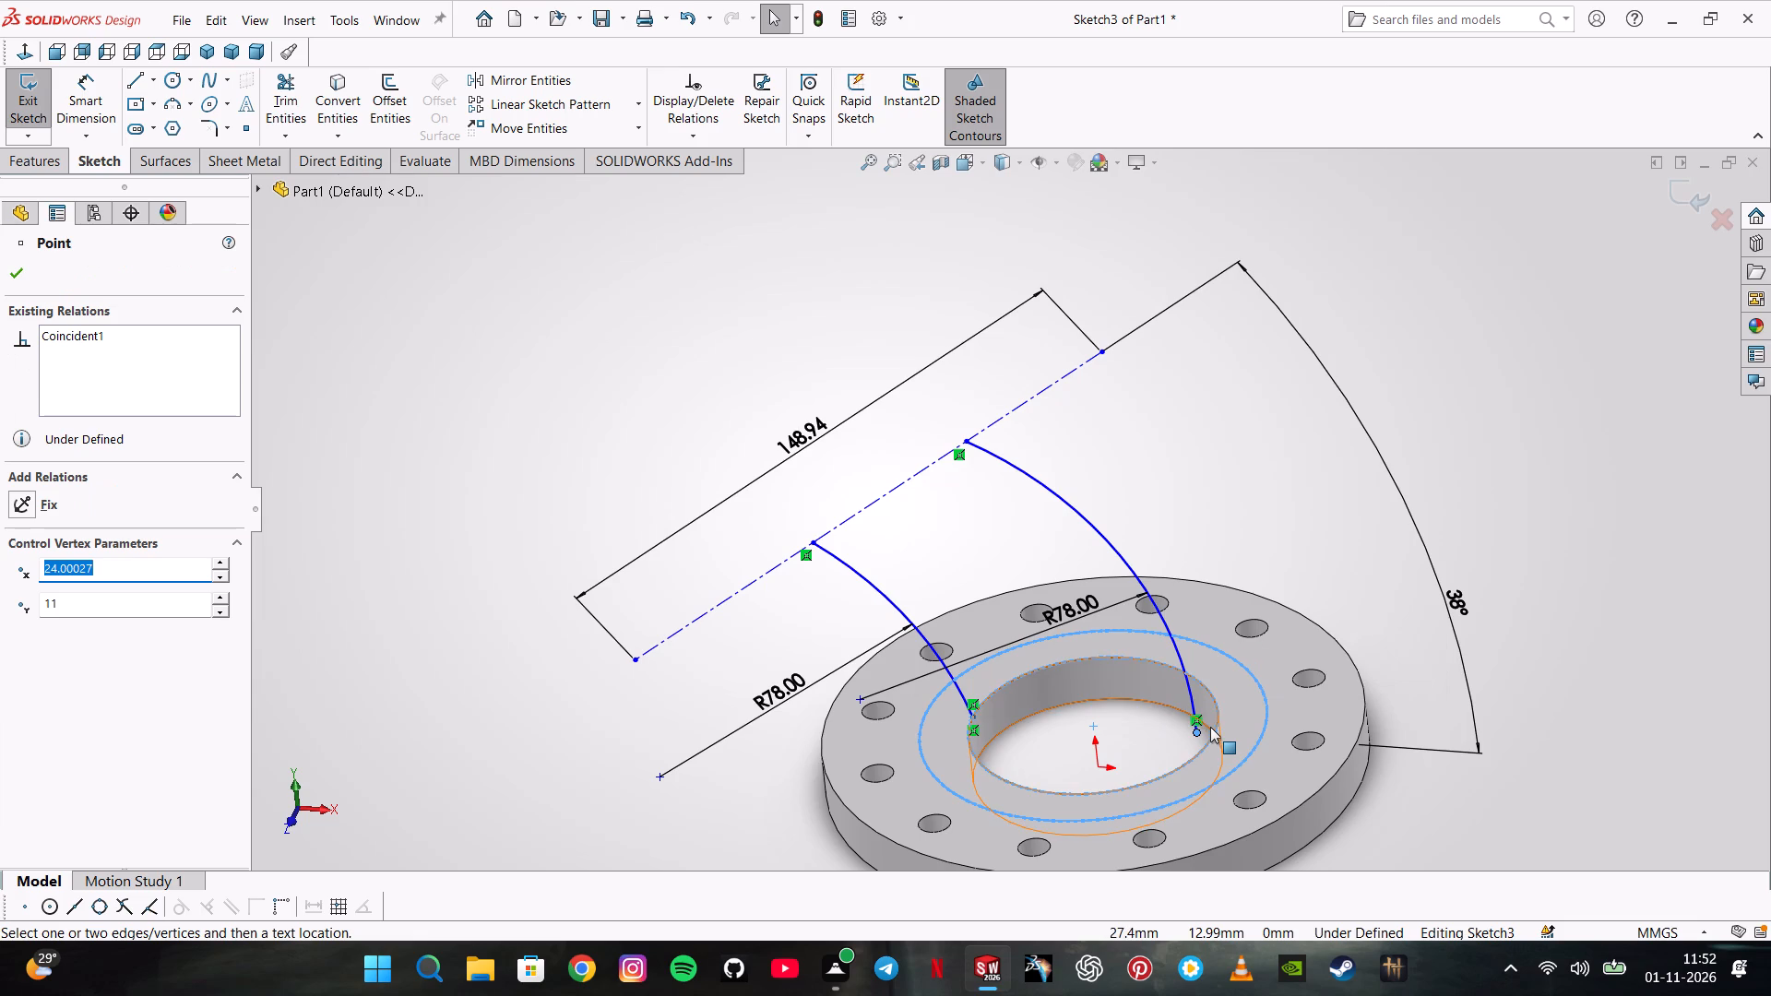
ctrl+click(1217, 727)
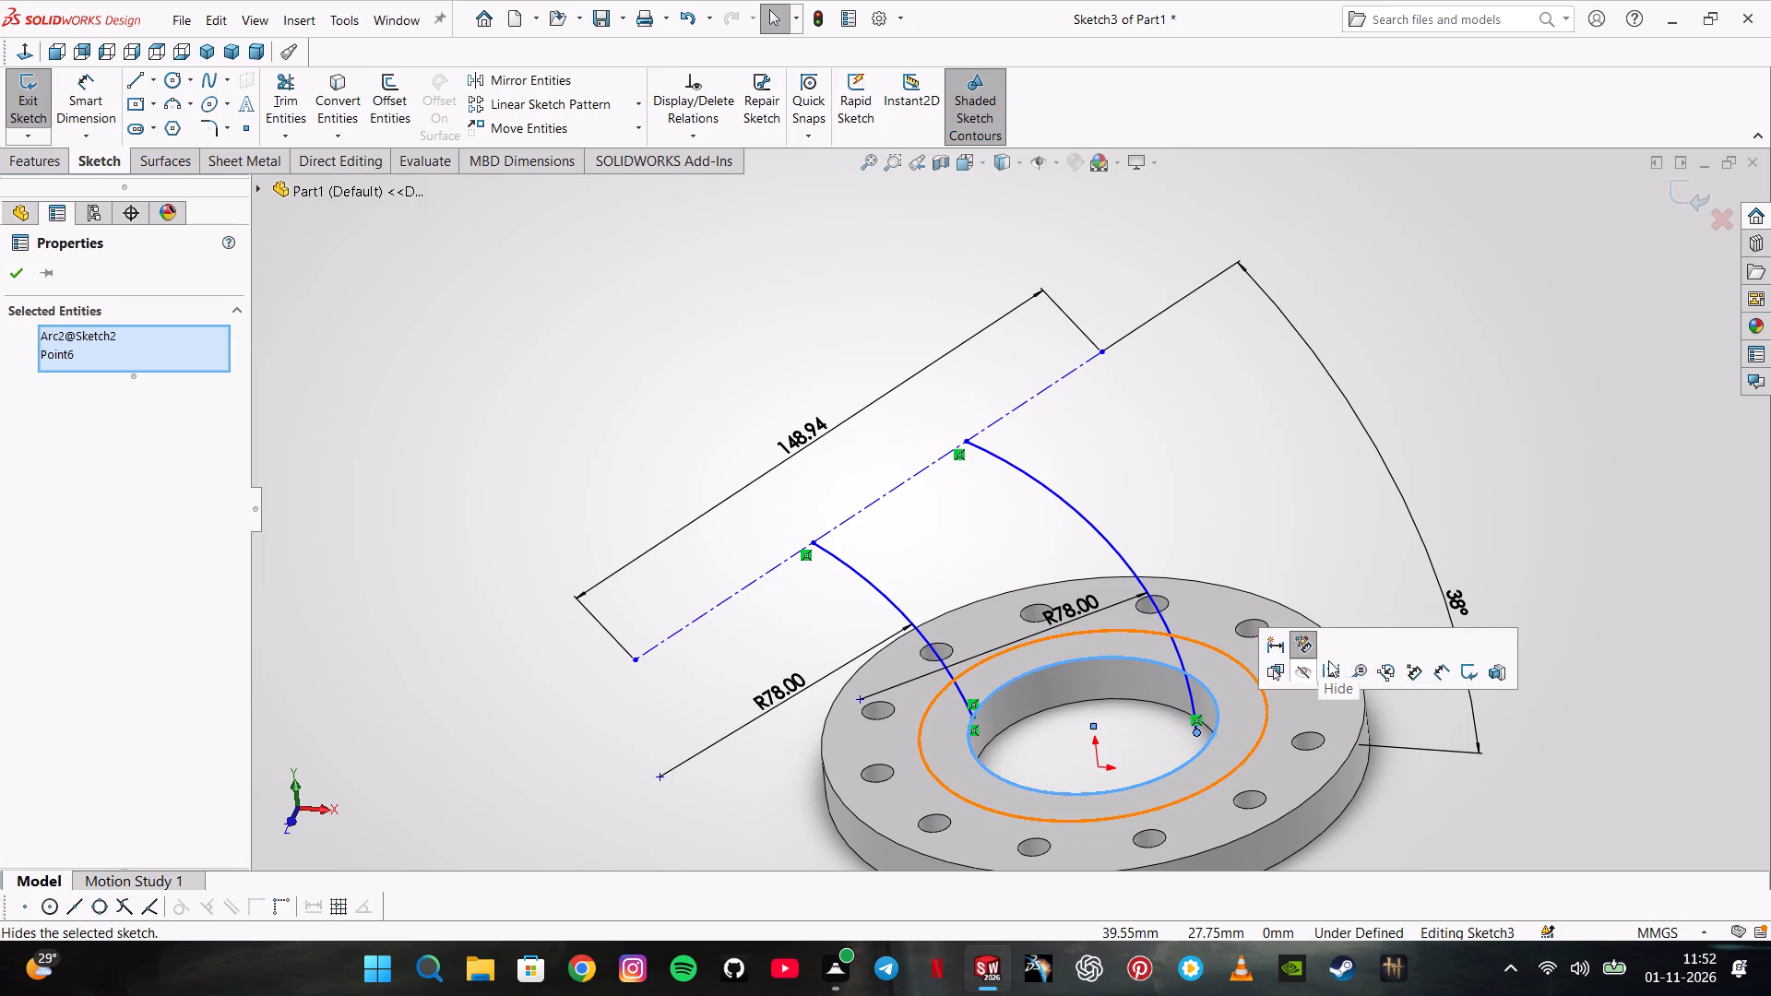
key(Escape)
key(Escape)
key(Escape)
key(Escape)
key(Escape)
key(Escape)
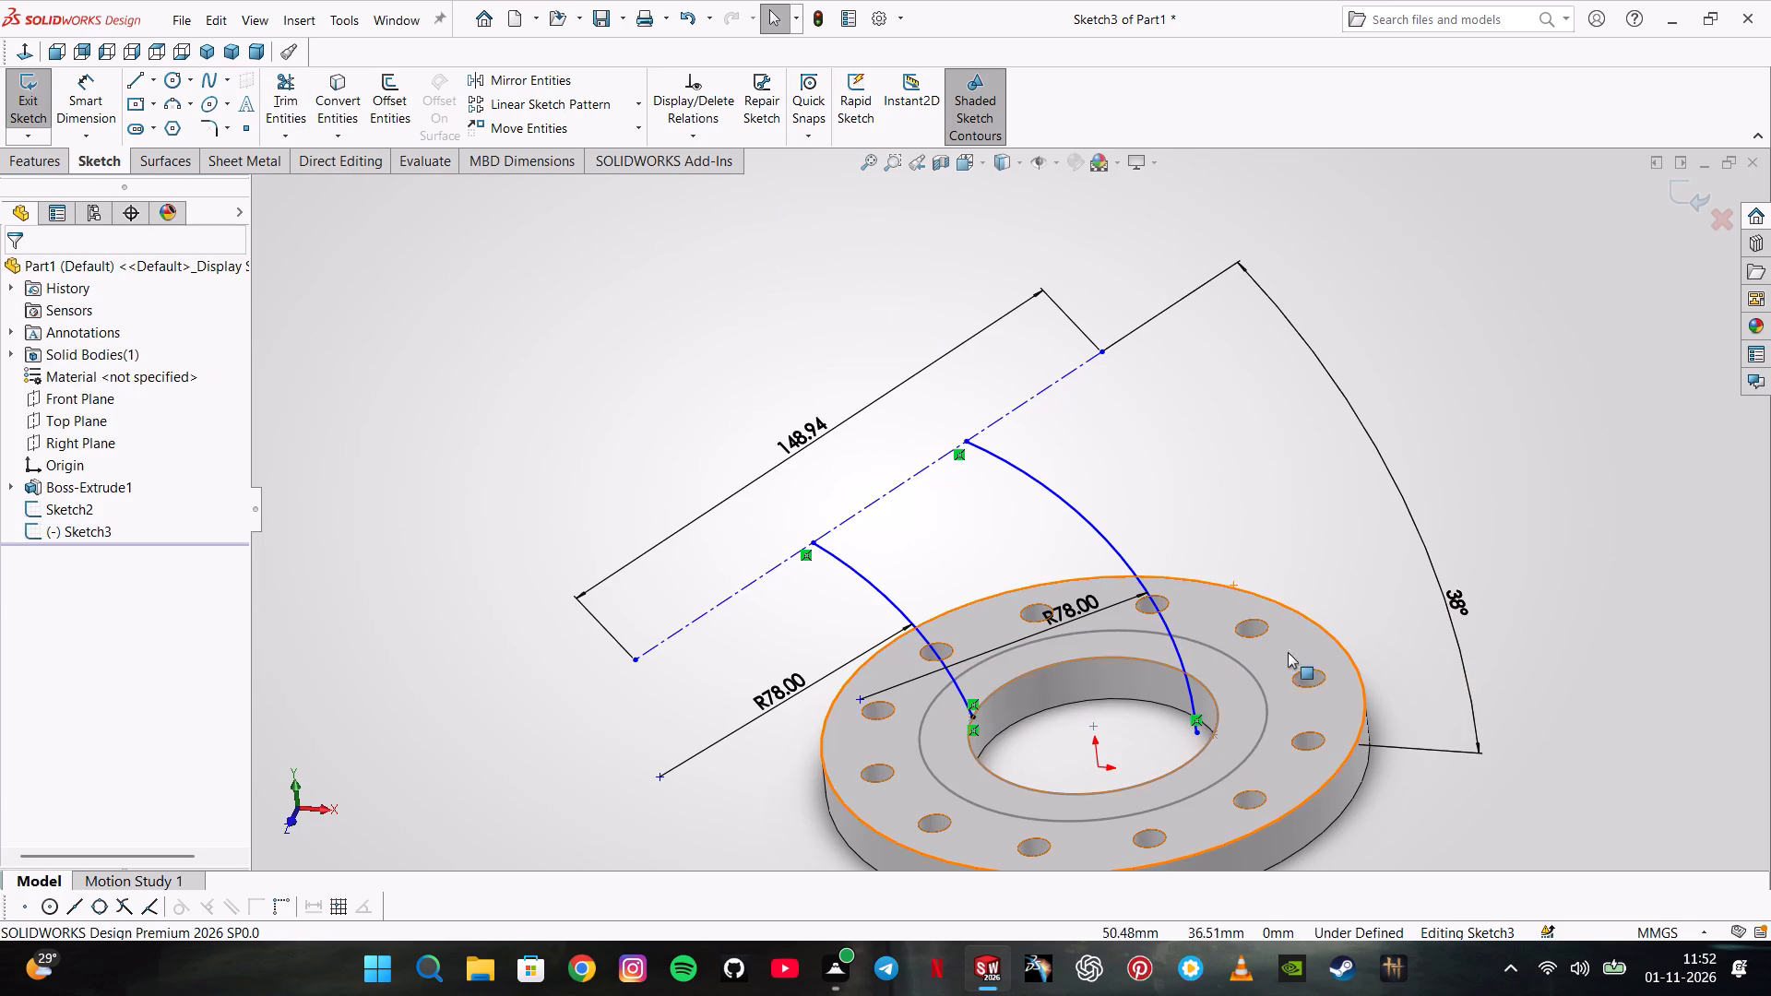
Make the right arc's lower endpoint coincident with the inner circle's right quadrant point and close the sketch.
shift+click(1197, 730)
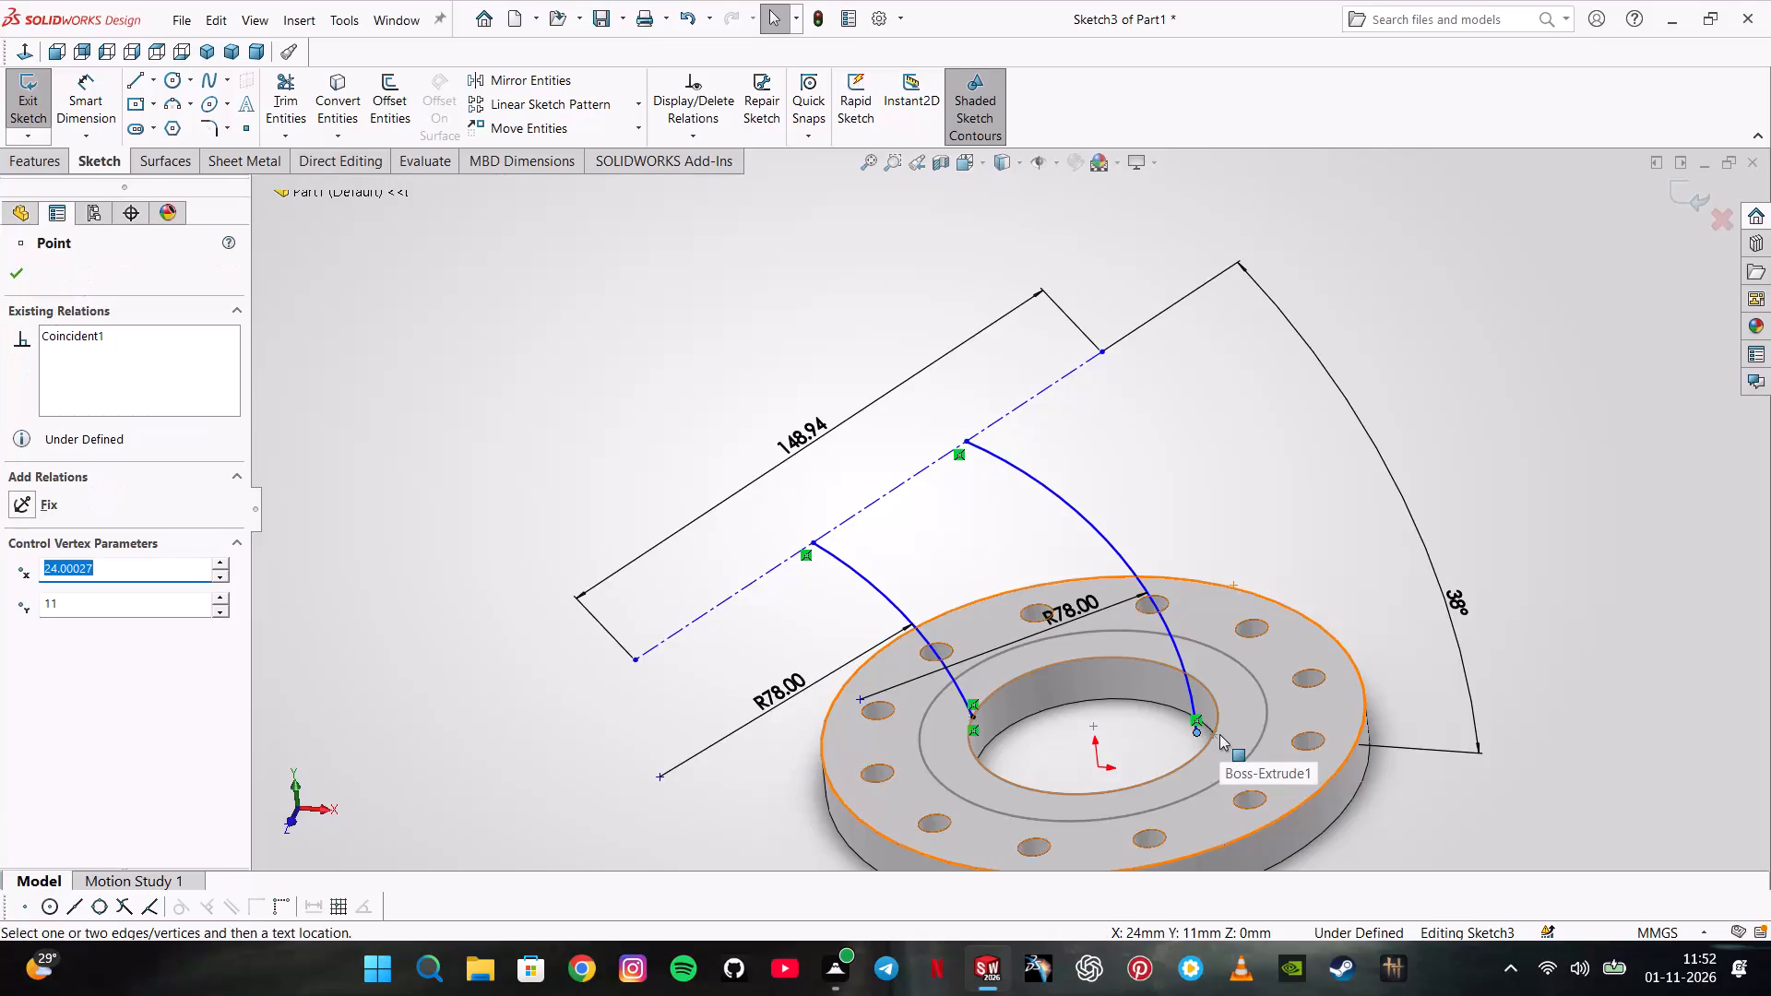
shift+click(1205, 734)
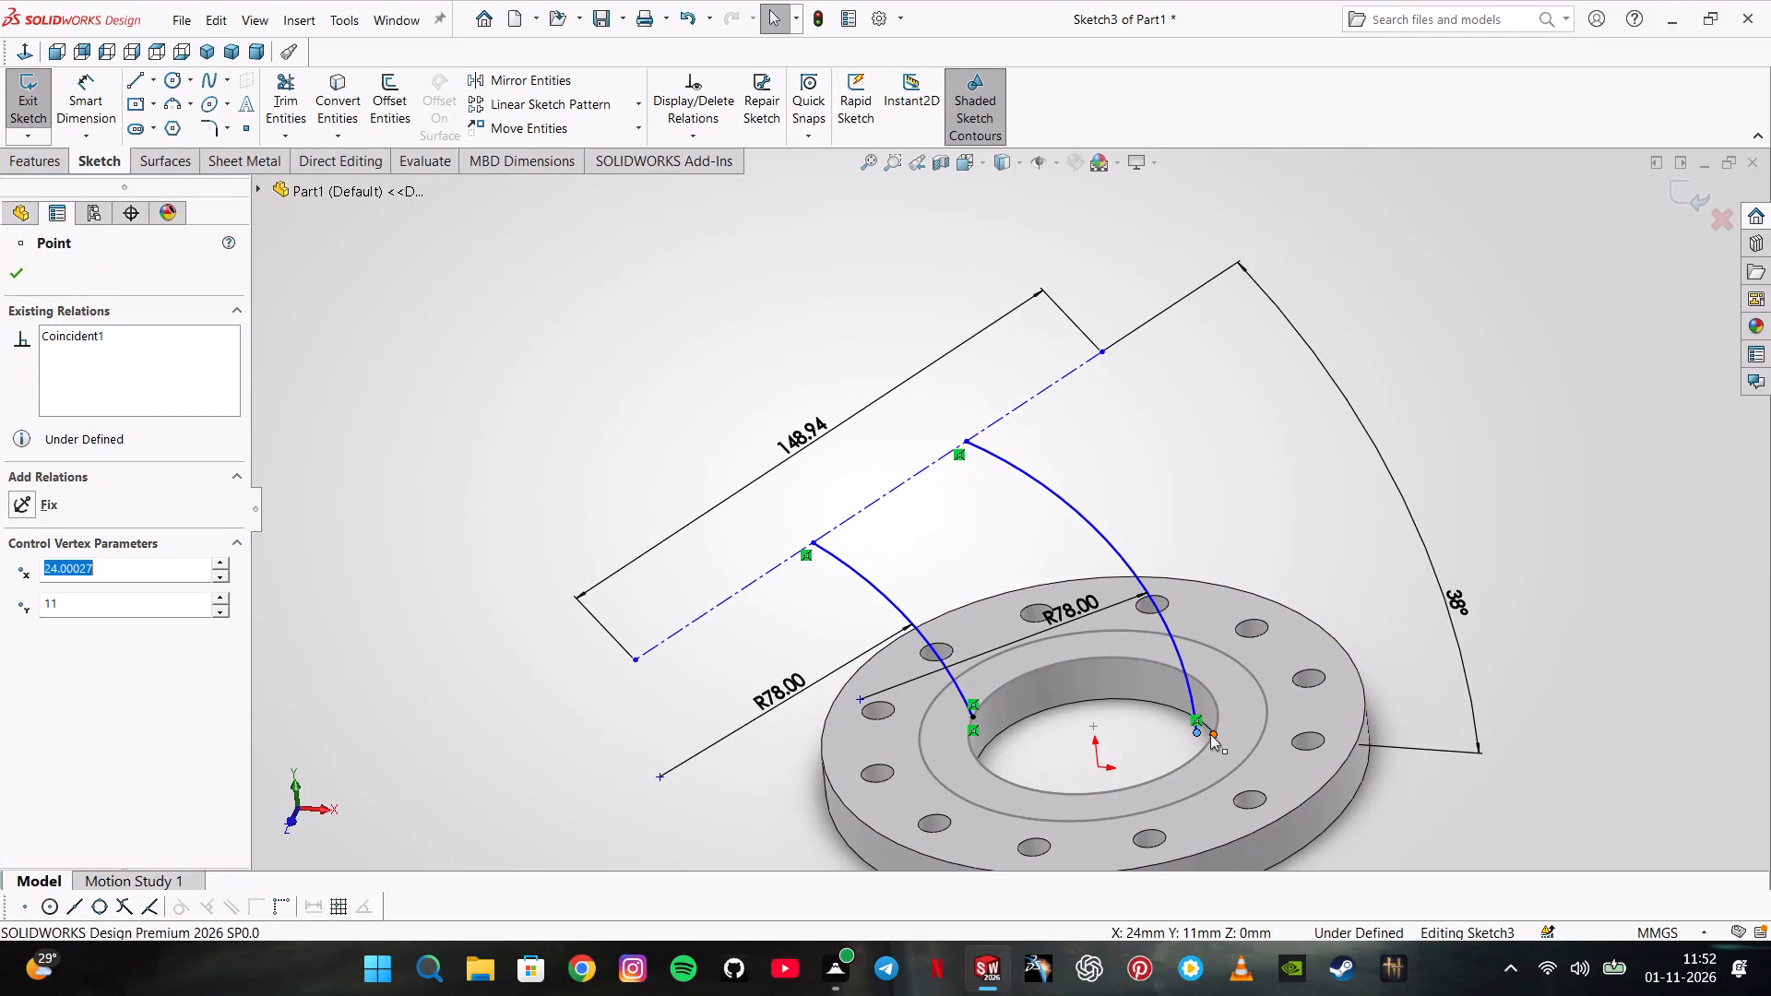
shift+click(1210, 734)
click(1324, 662)
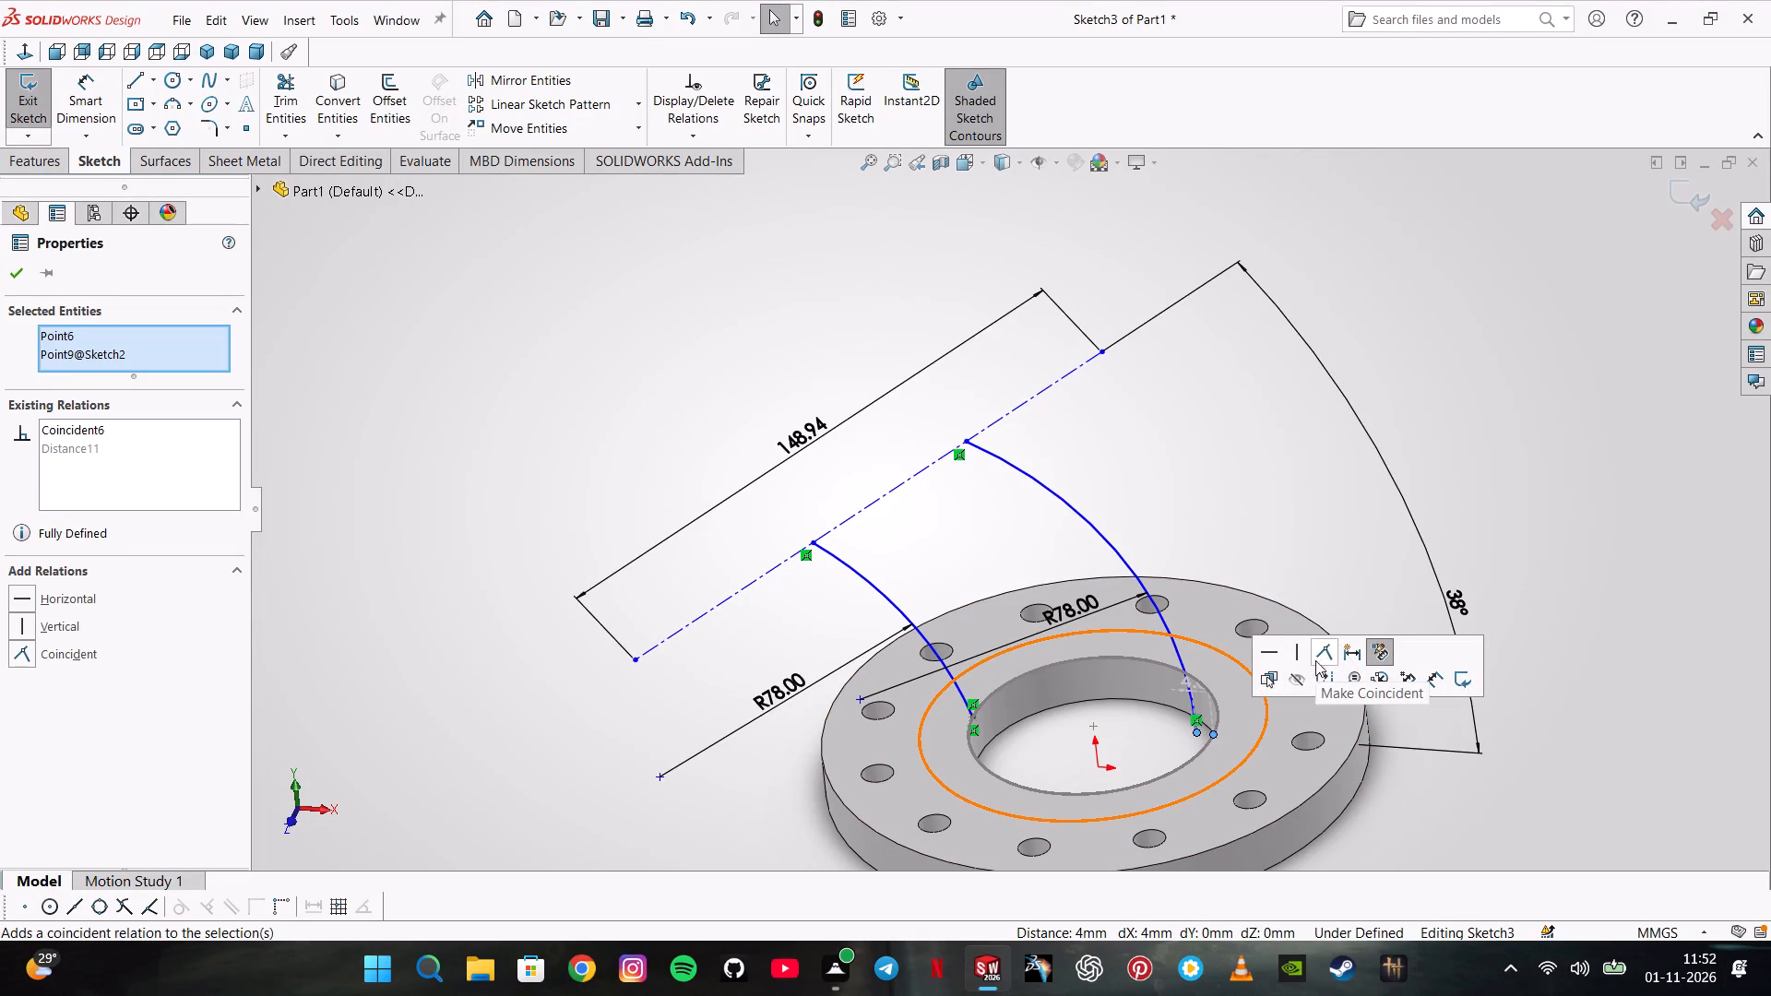
click(1342, 408)
middle_drag(1204, 480, 1236, 388)
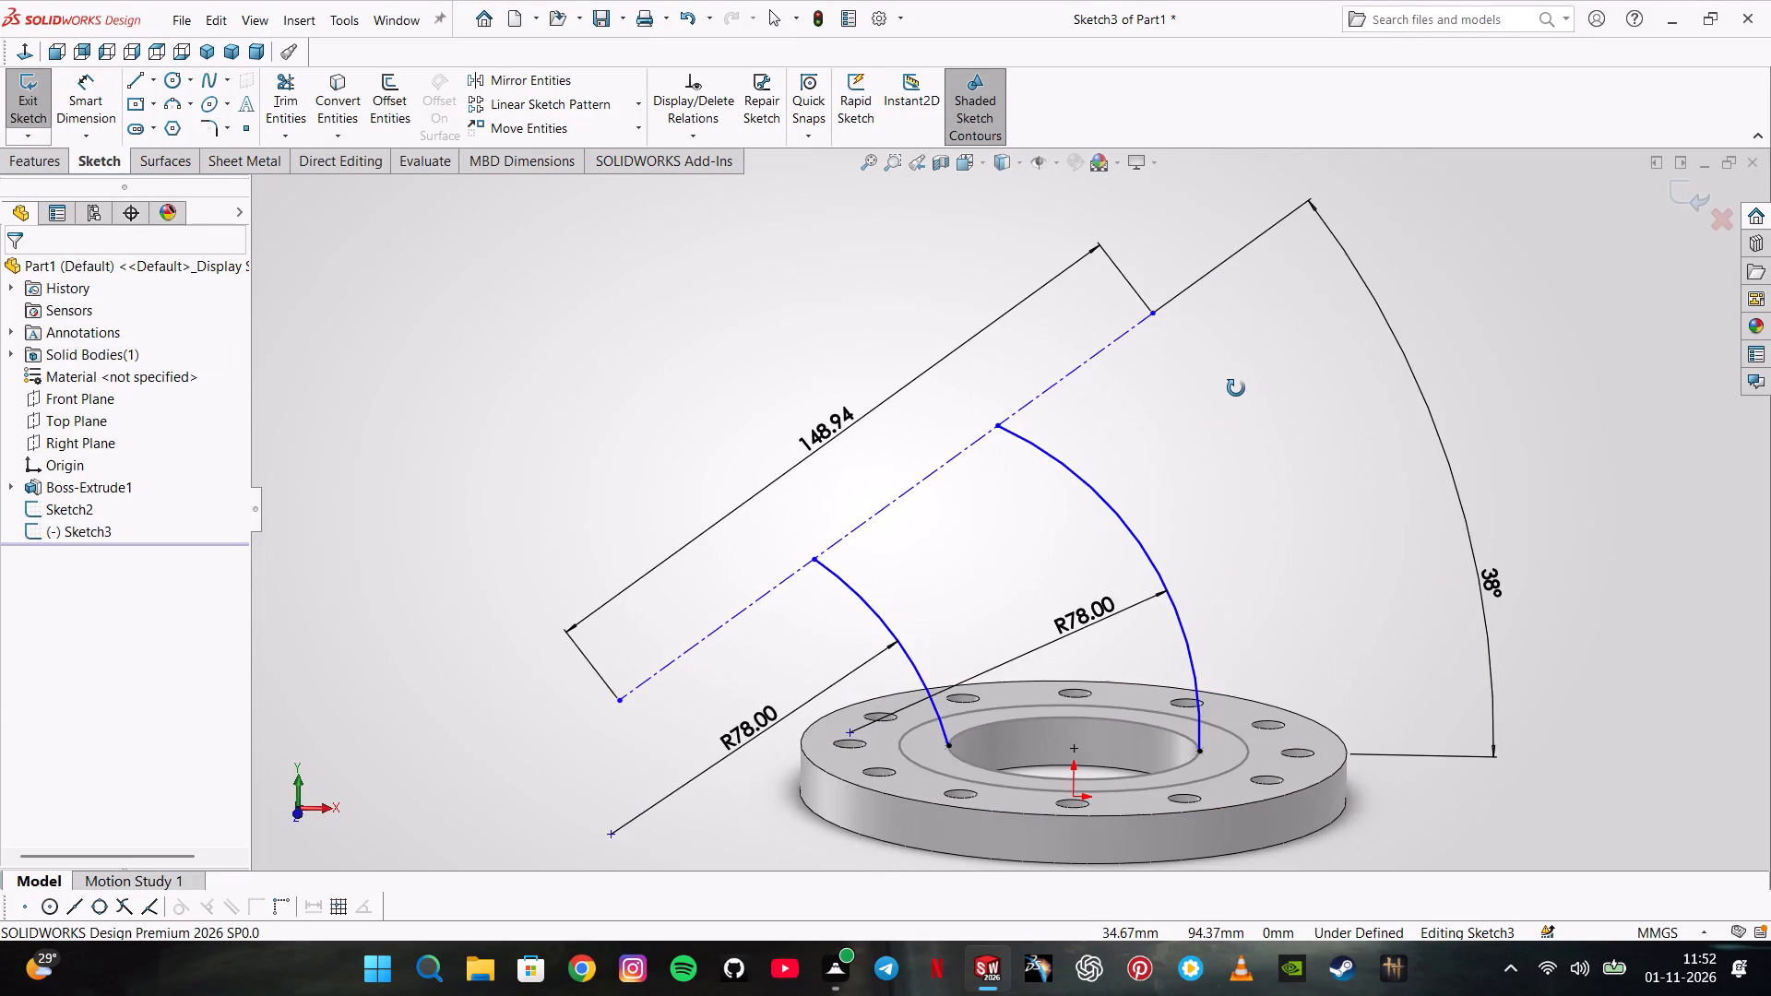
middle_drag(1236, 388, 1271, 315)
middle_drag(1300, 451, 1227, 522)
scroll(1227, 522, down, 3)
scroll(1227, 522, up, 3)
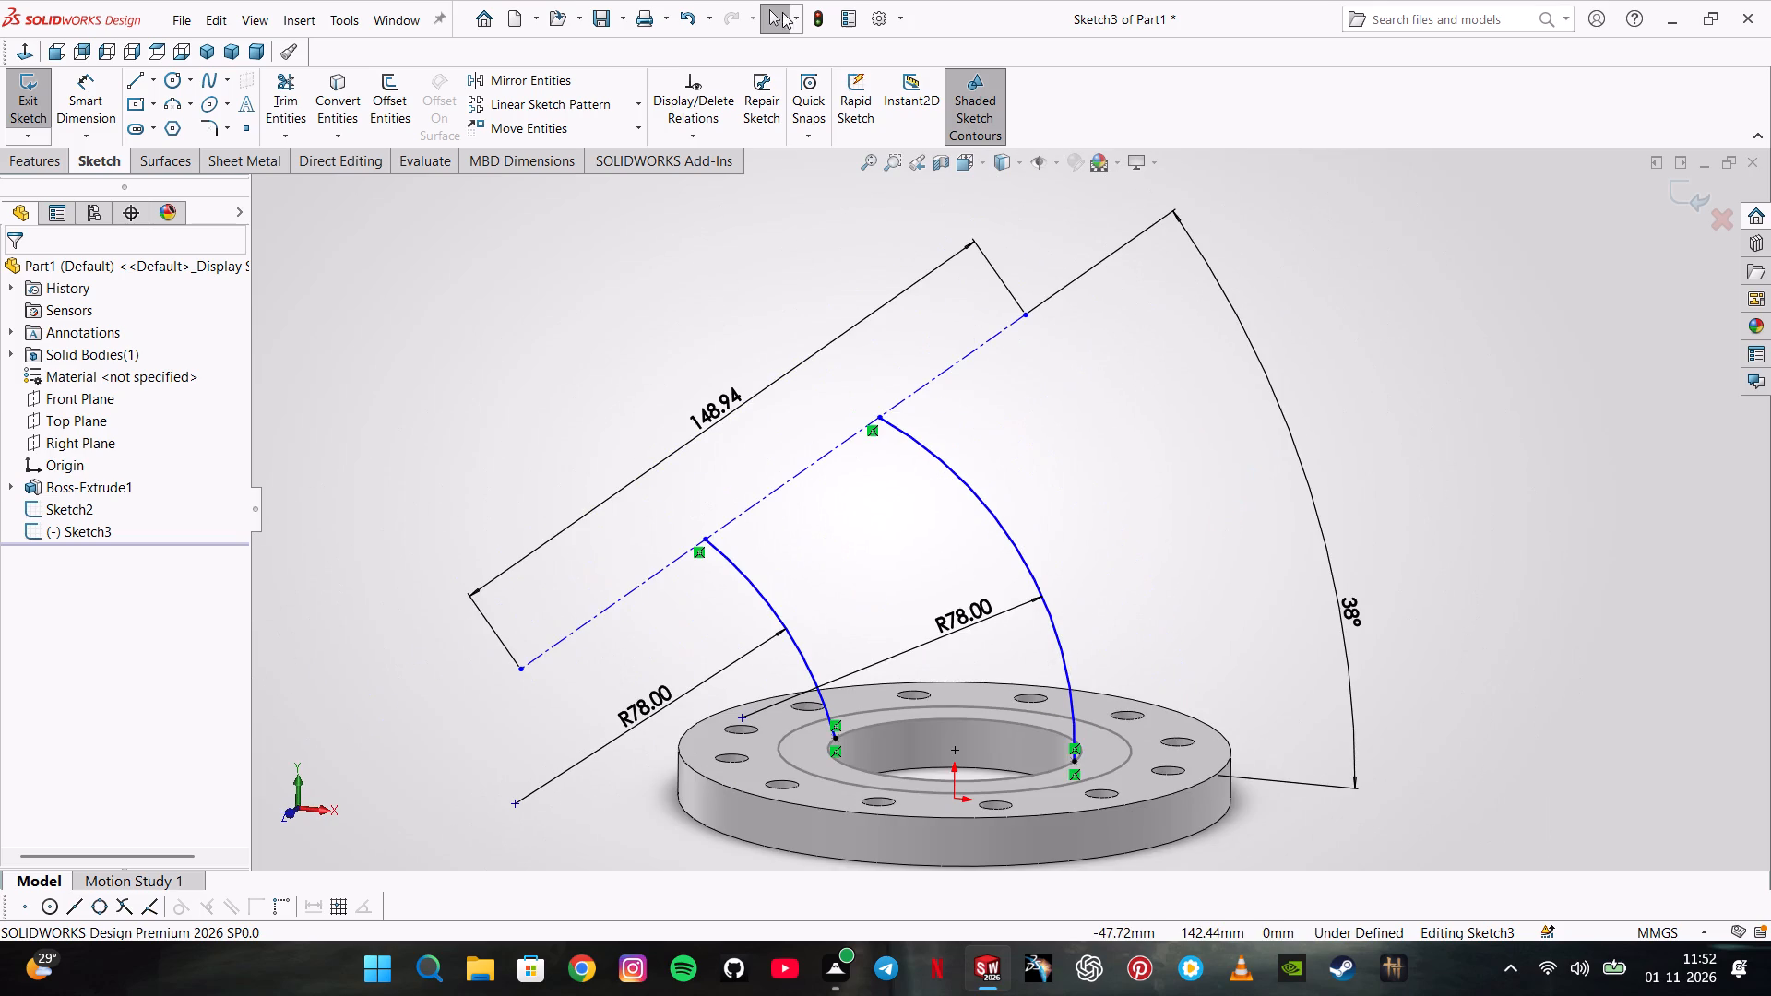
click(28, 101)
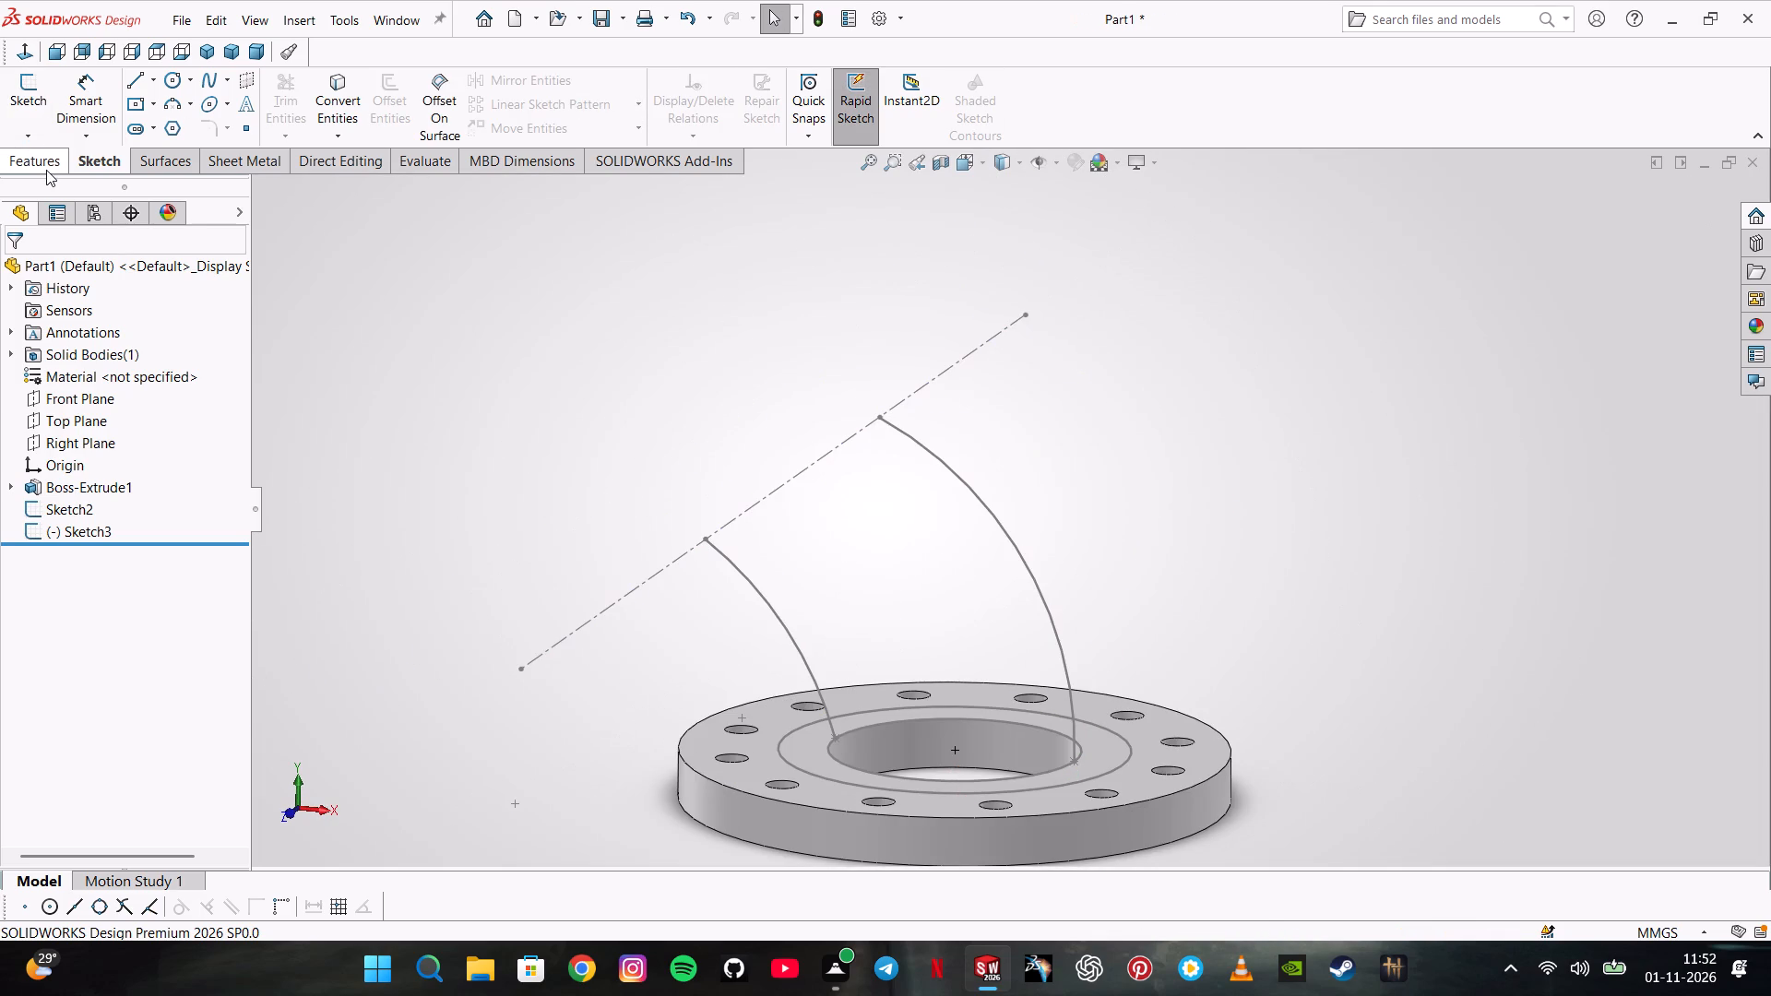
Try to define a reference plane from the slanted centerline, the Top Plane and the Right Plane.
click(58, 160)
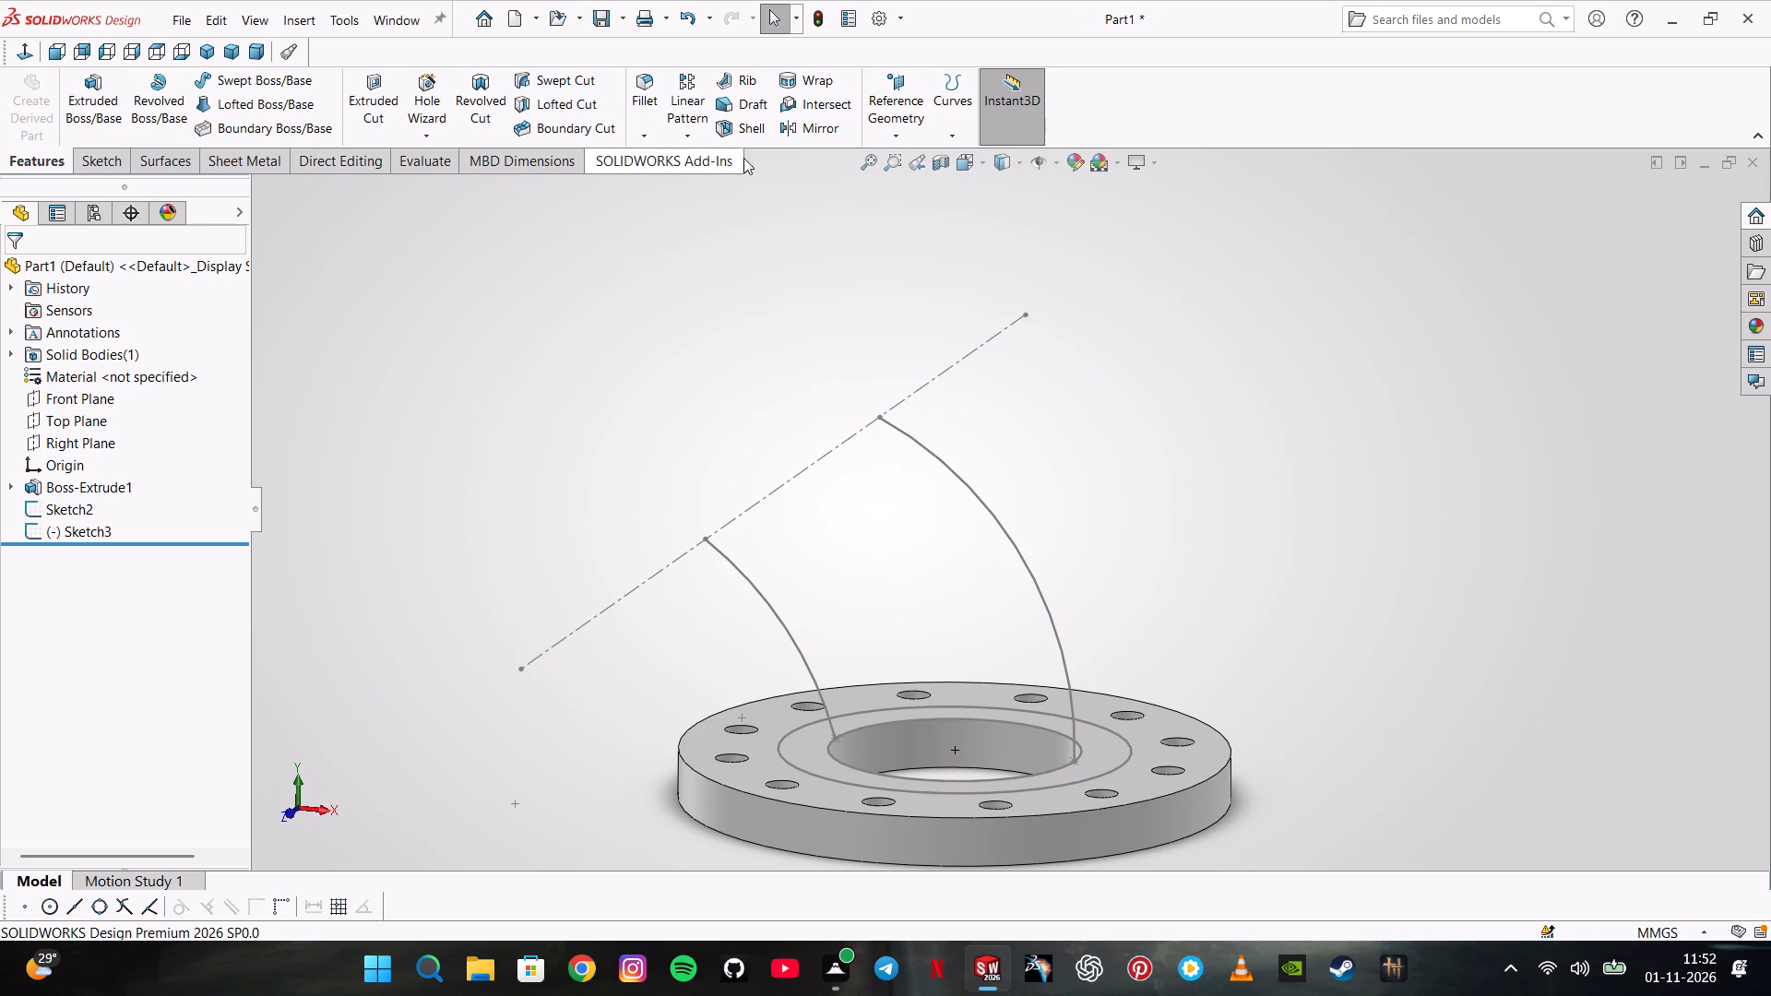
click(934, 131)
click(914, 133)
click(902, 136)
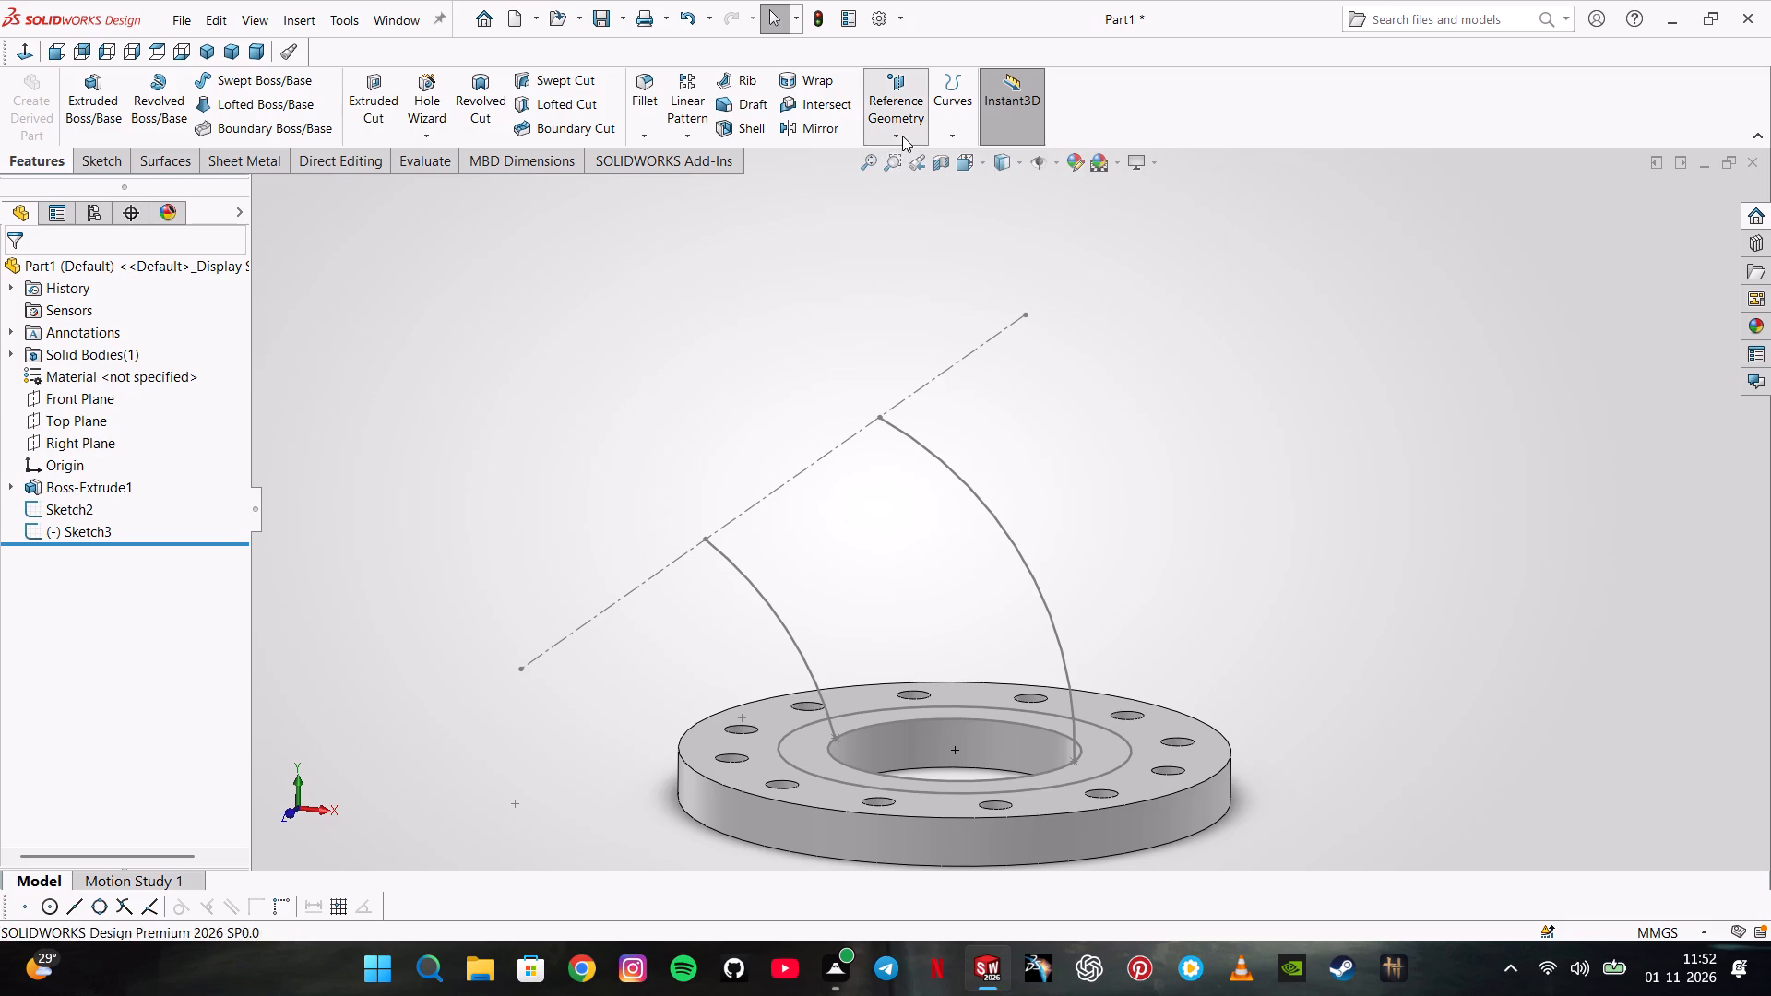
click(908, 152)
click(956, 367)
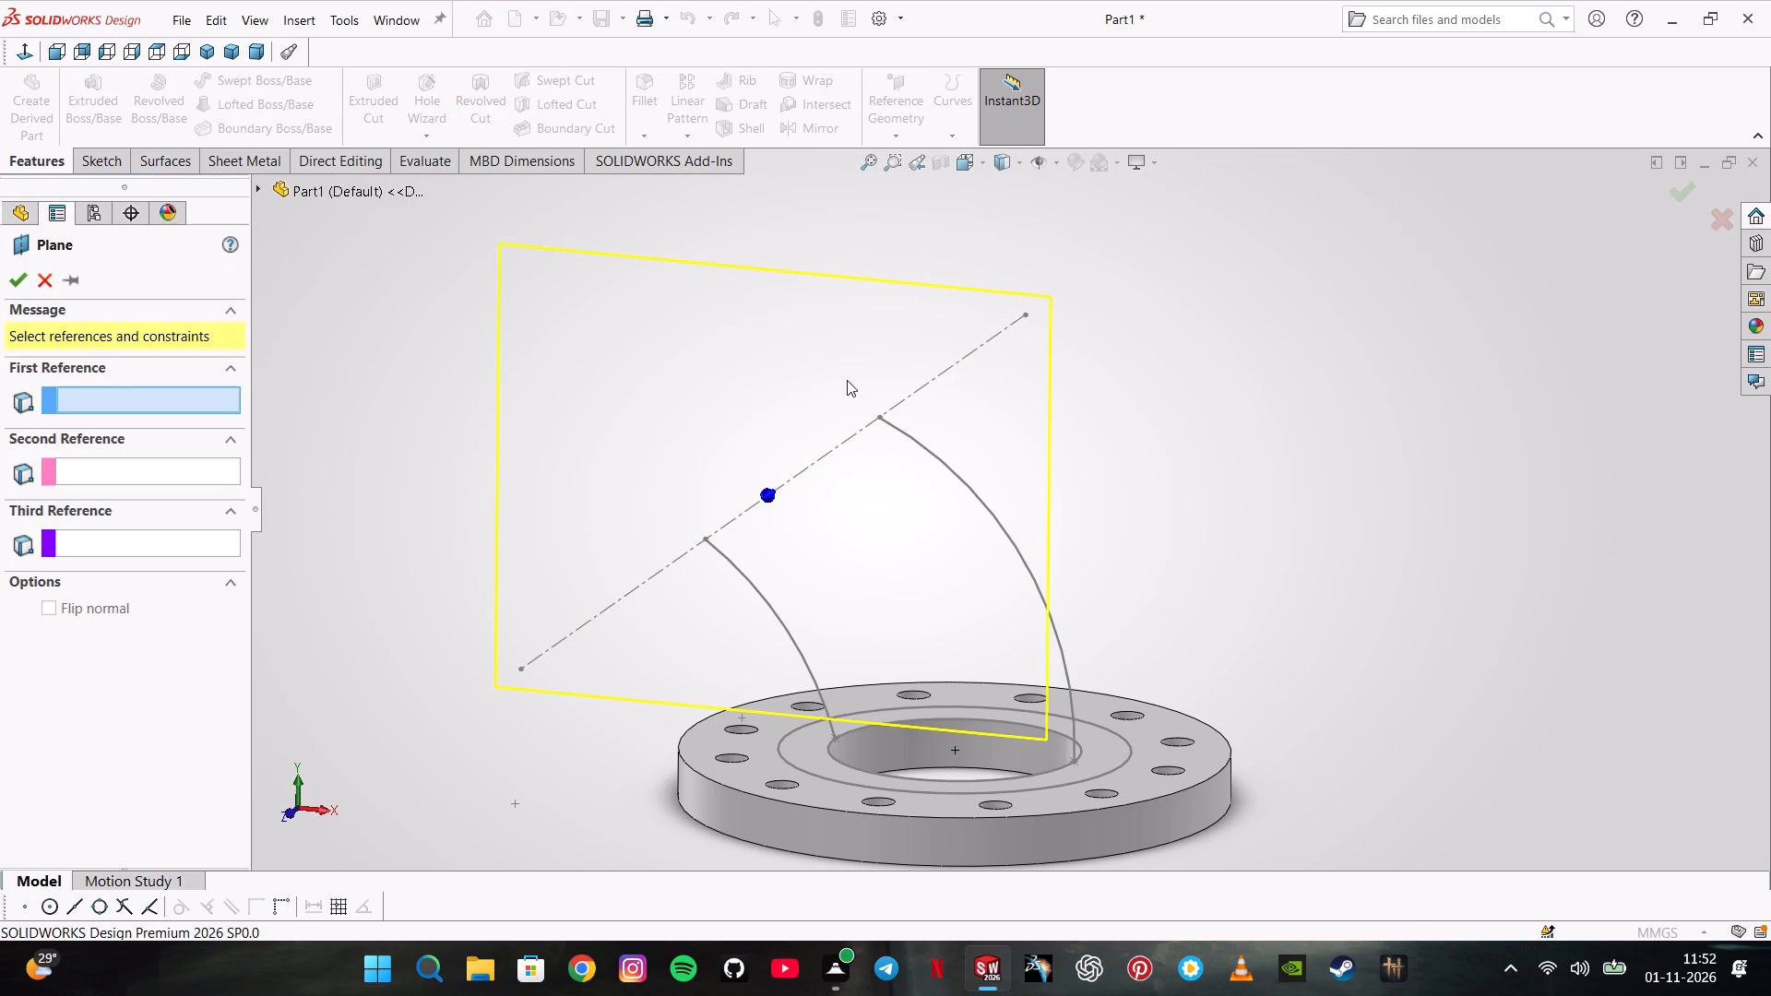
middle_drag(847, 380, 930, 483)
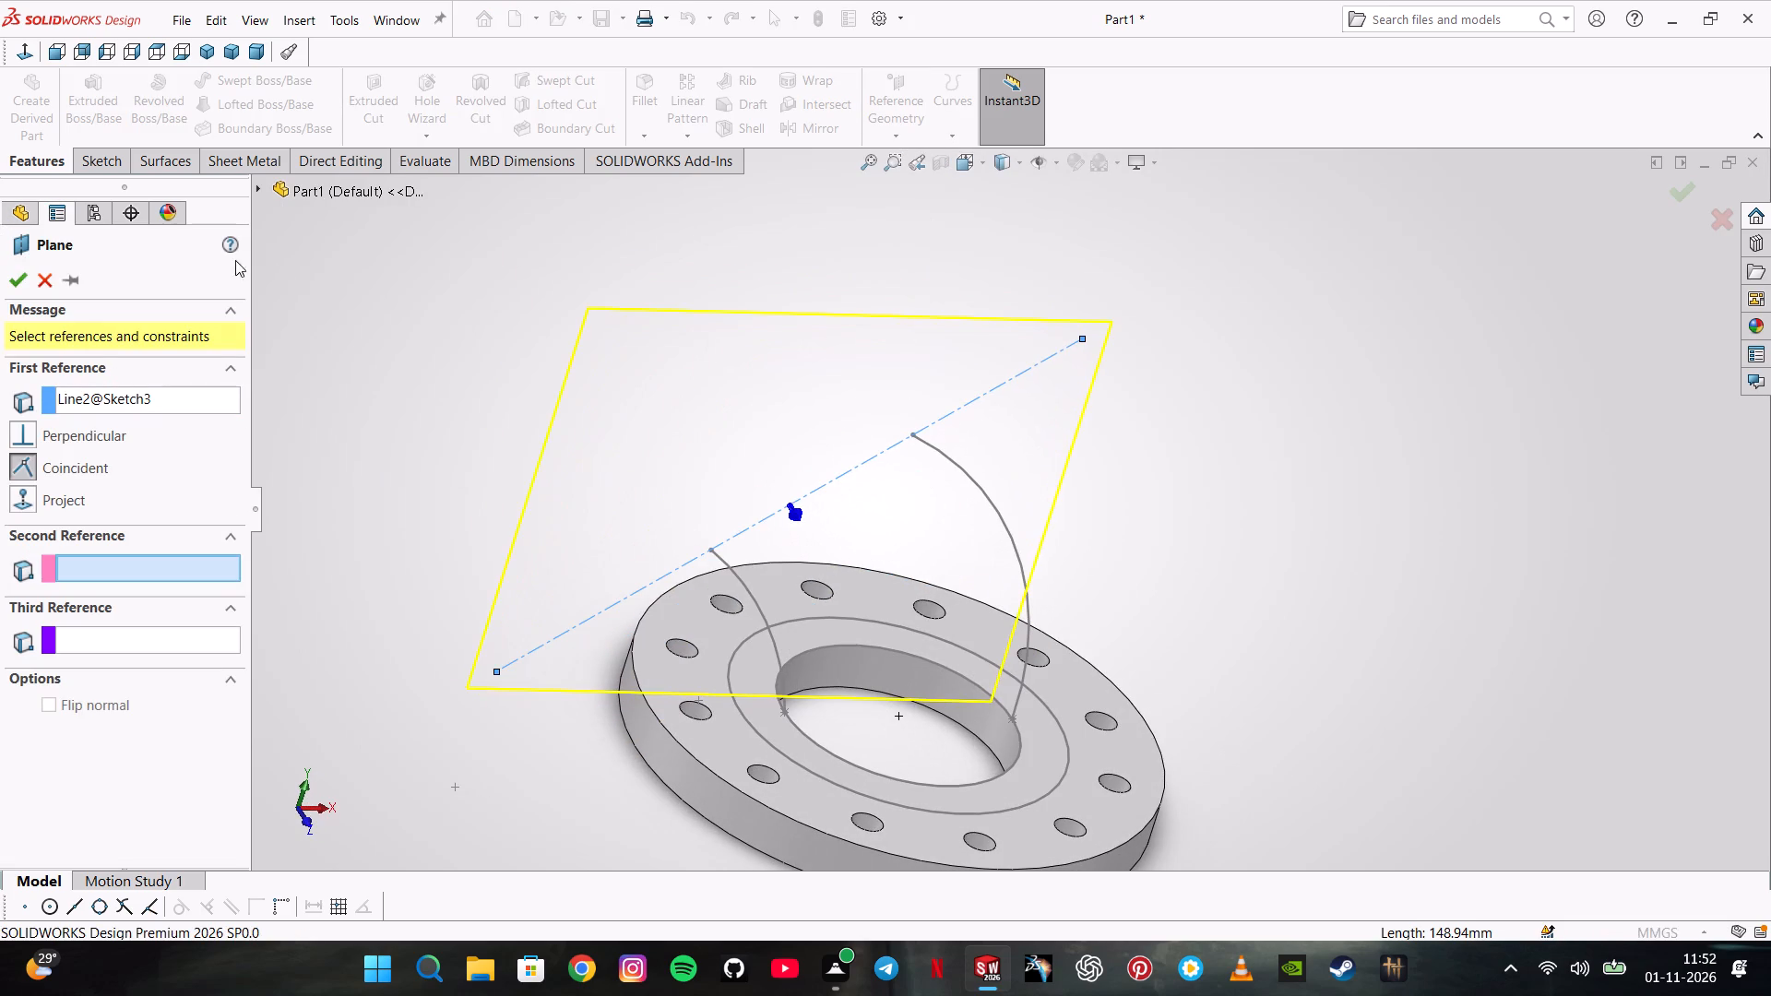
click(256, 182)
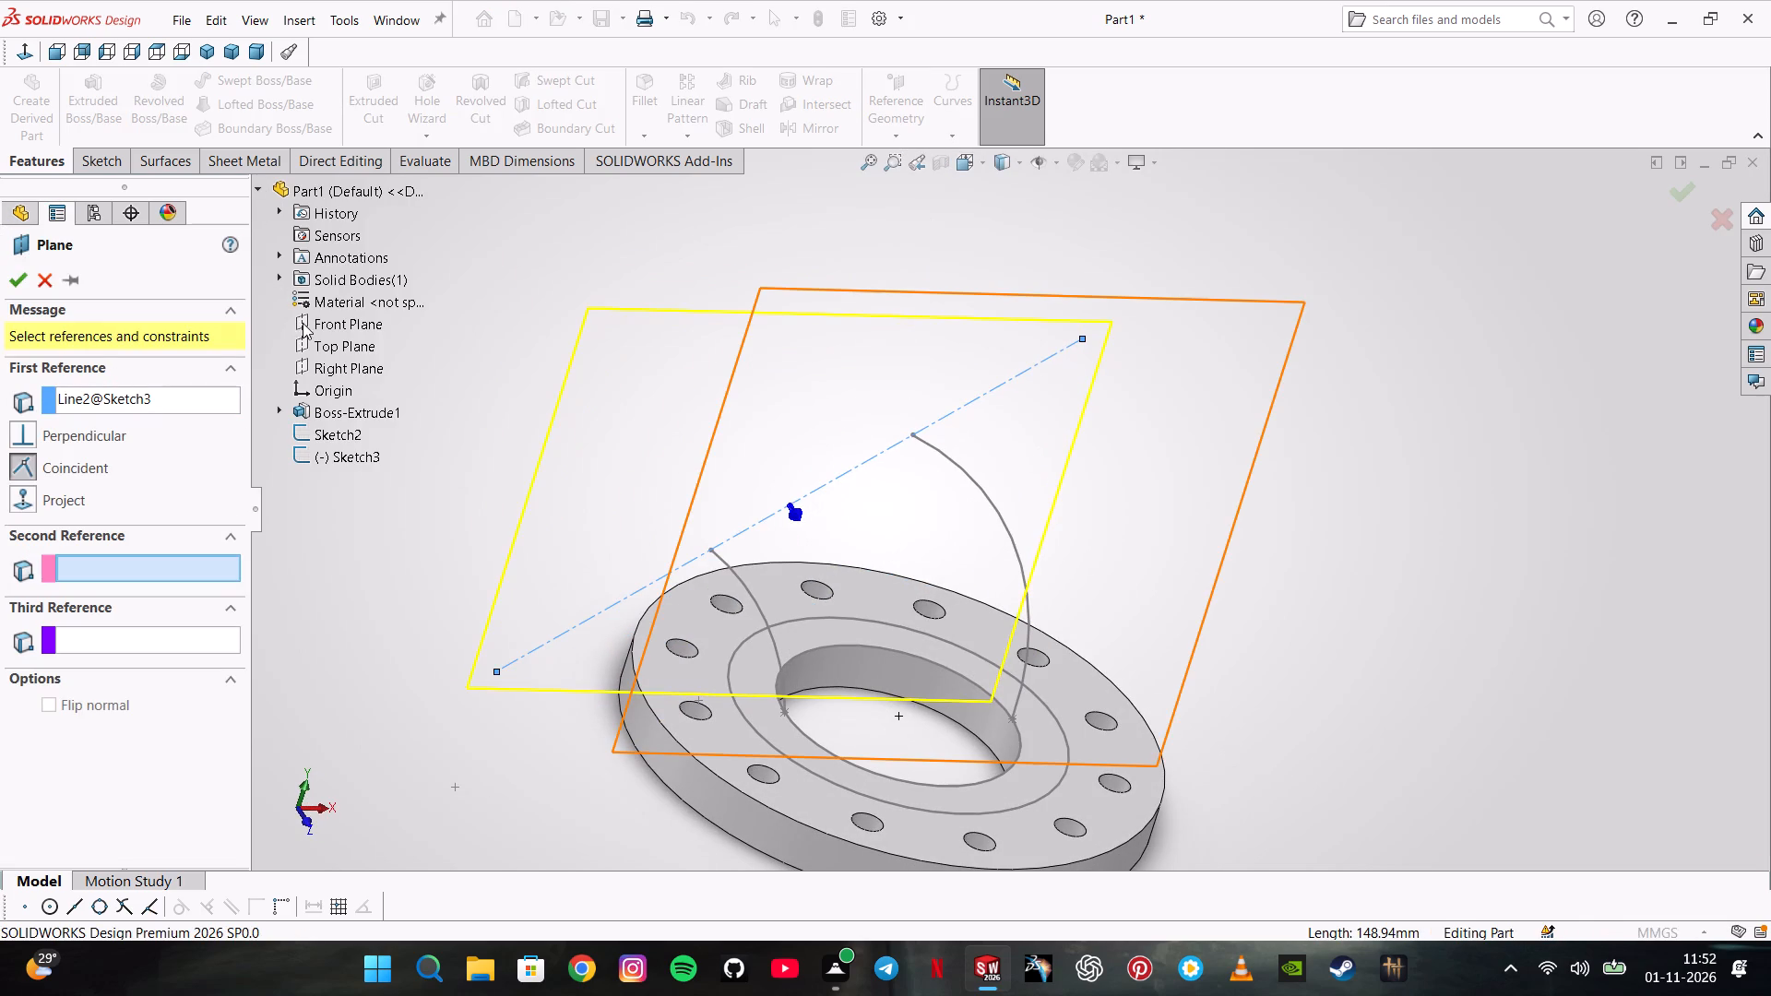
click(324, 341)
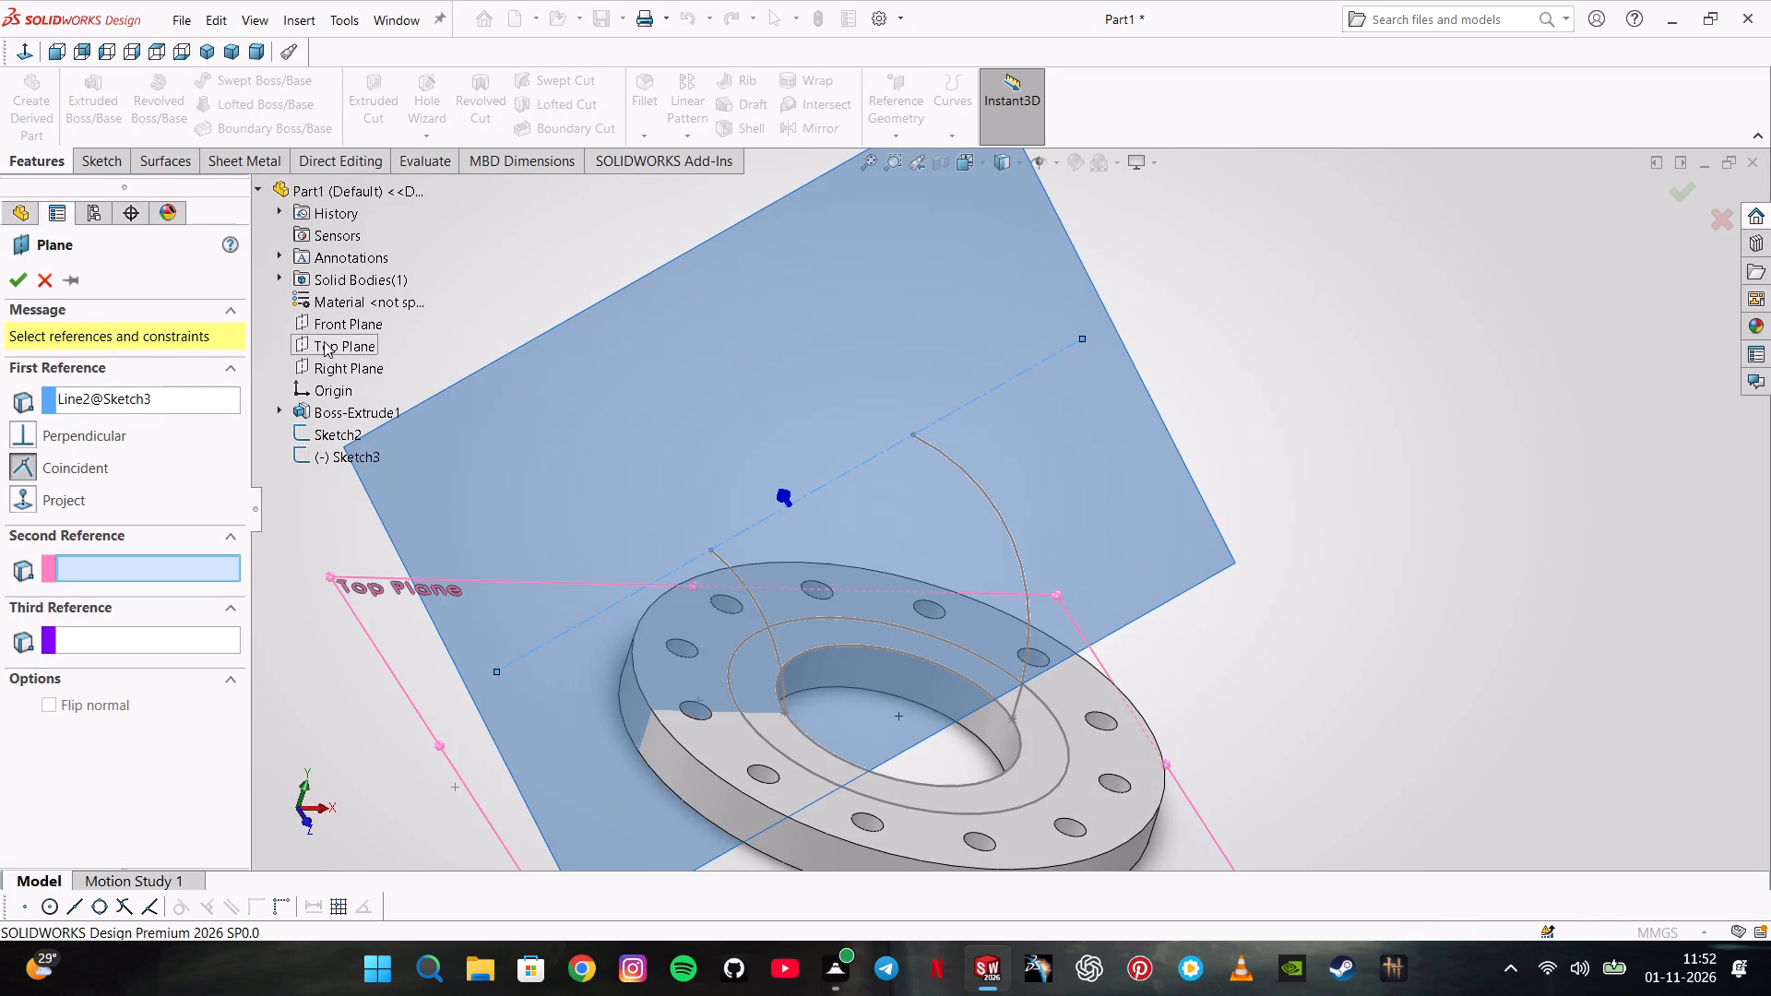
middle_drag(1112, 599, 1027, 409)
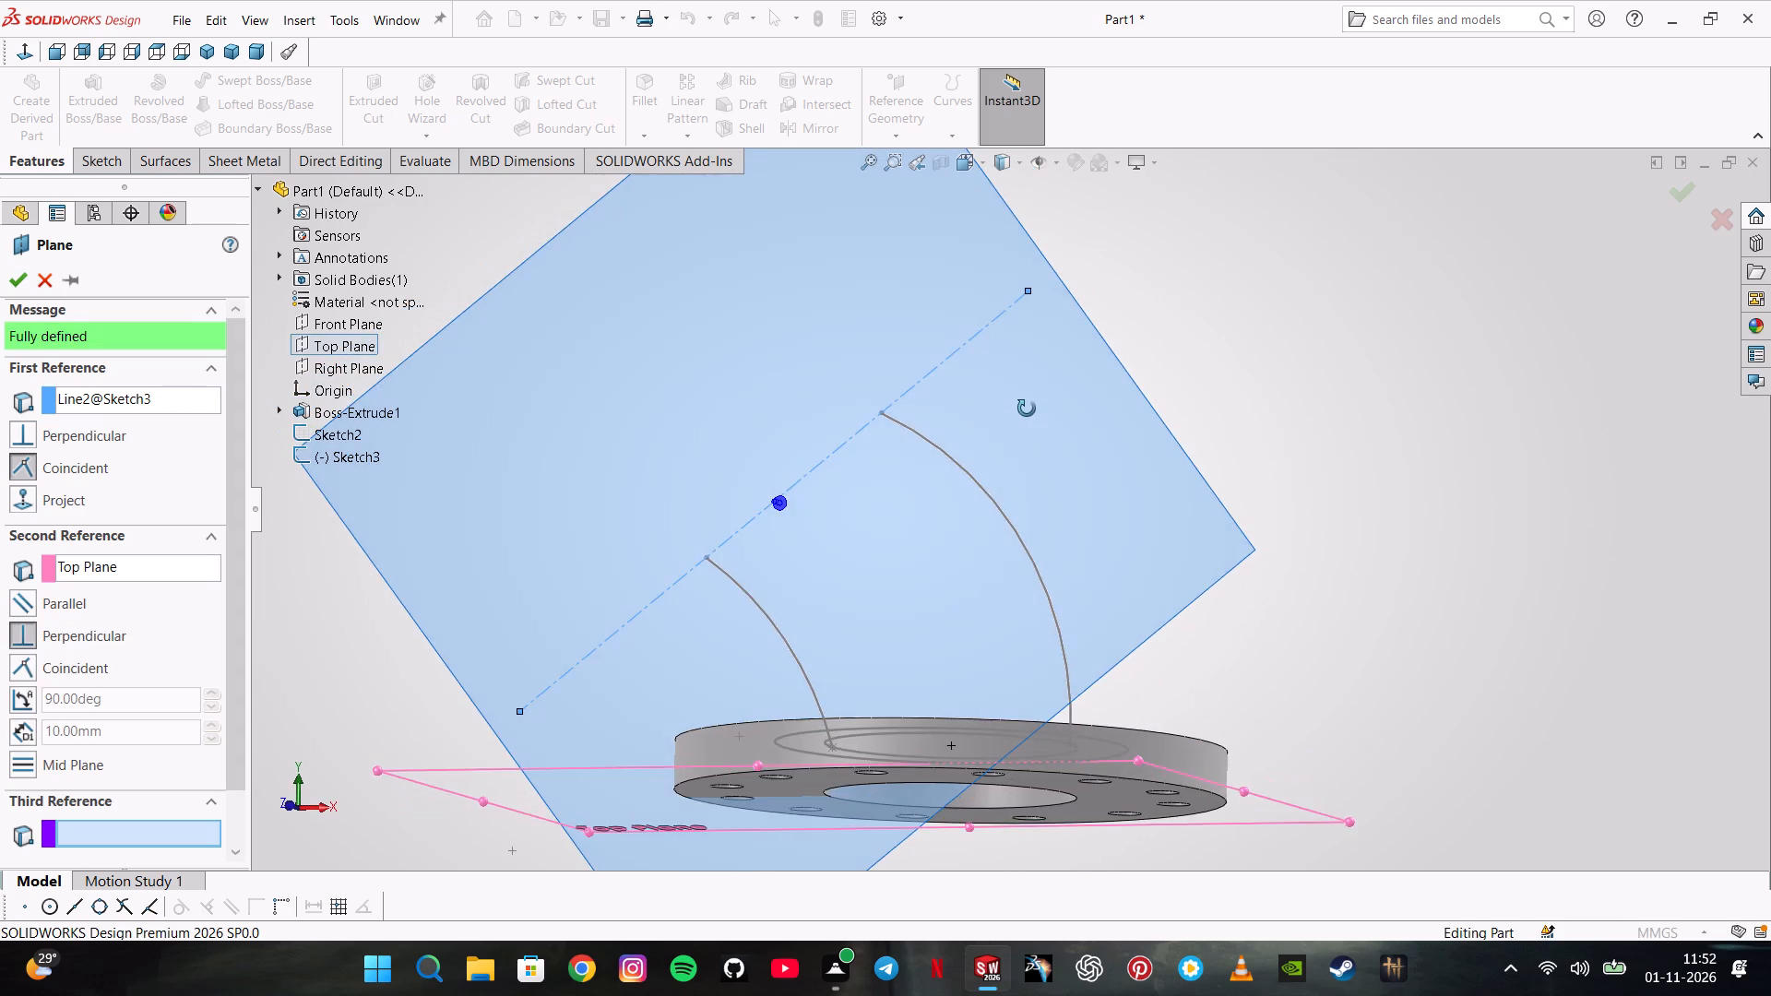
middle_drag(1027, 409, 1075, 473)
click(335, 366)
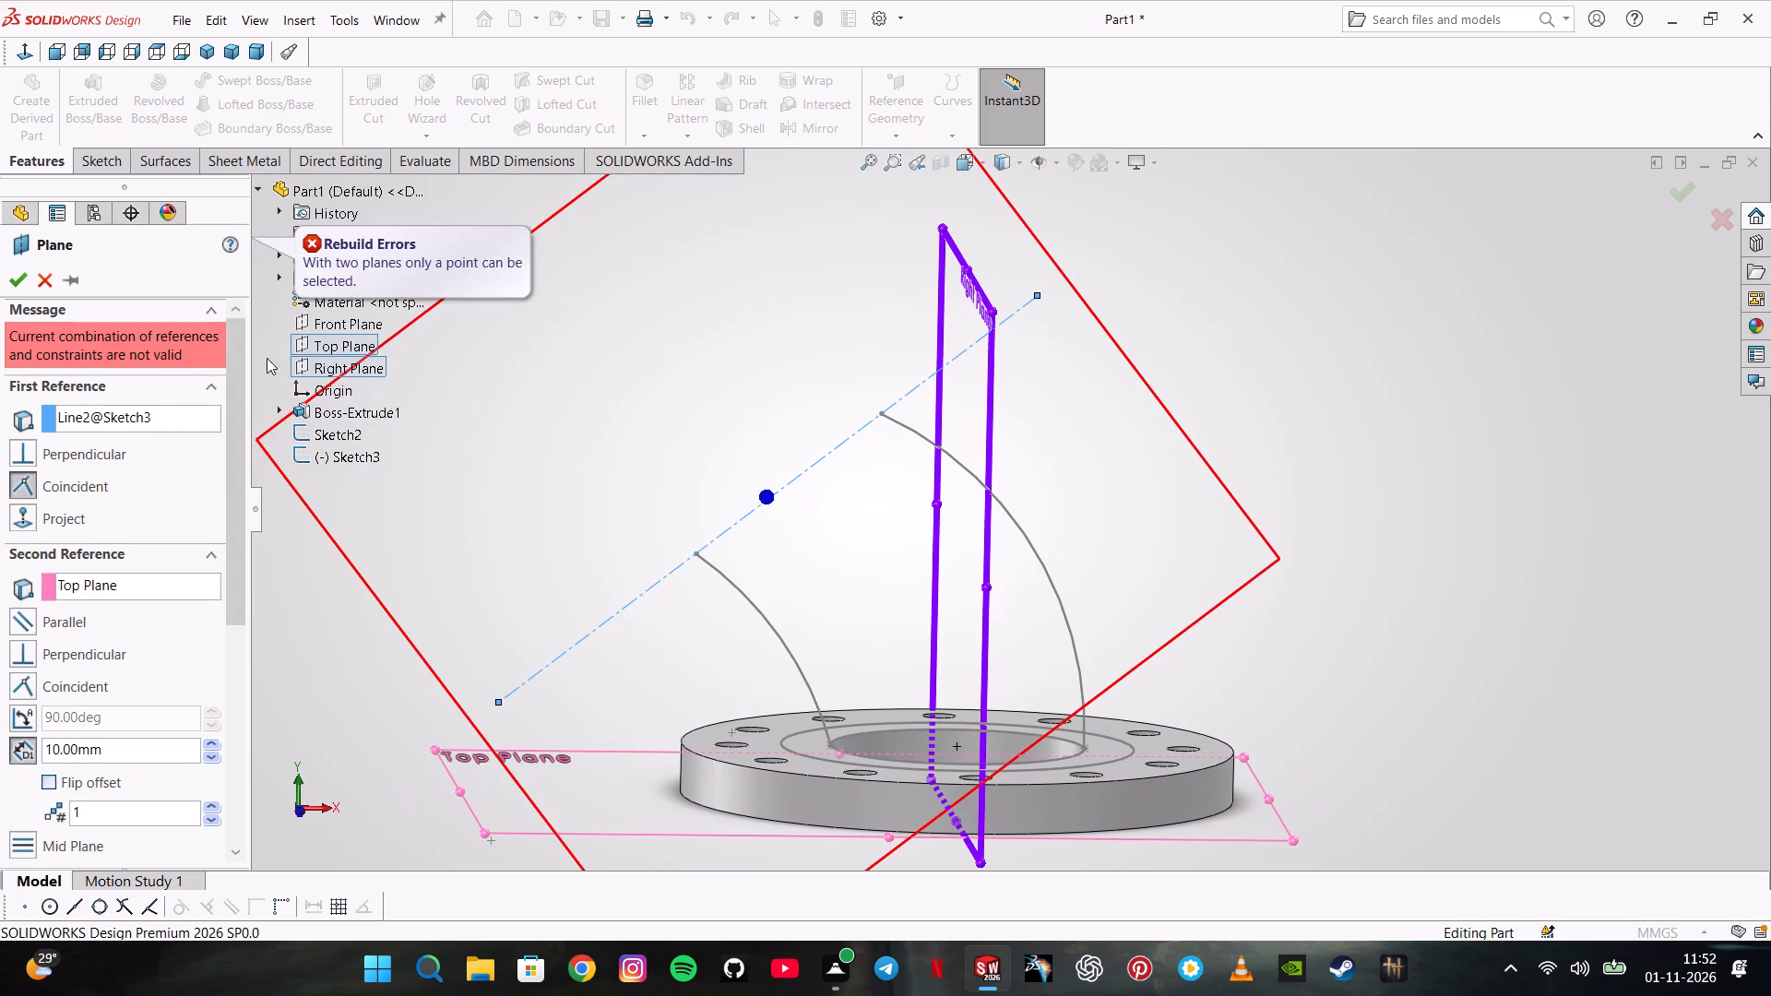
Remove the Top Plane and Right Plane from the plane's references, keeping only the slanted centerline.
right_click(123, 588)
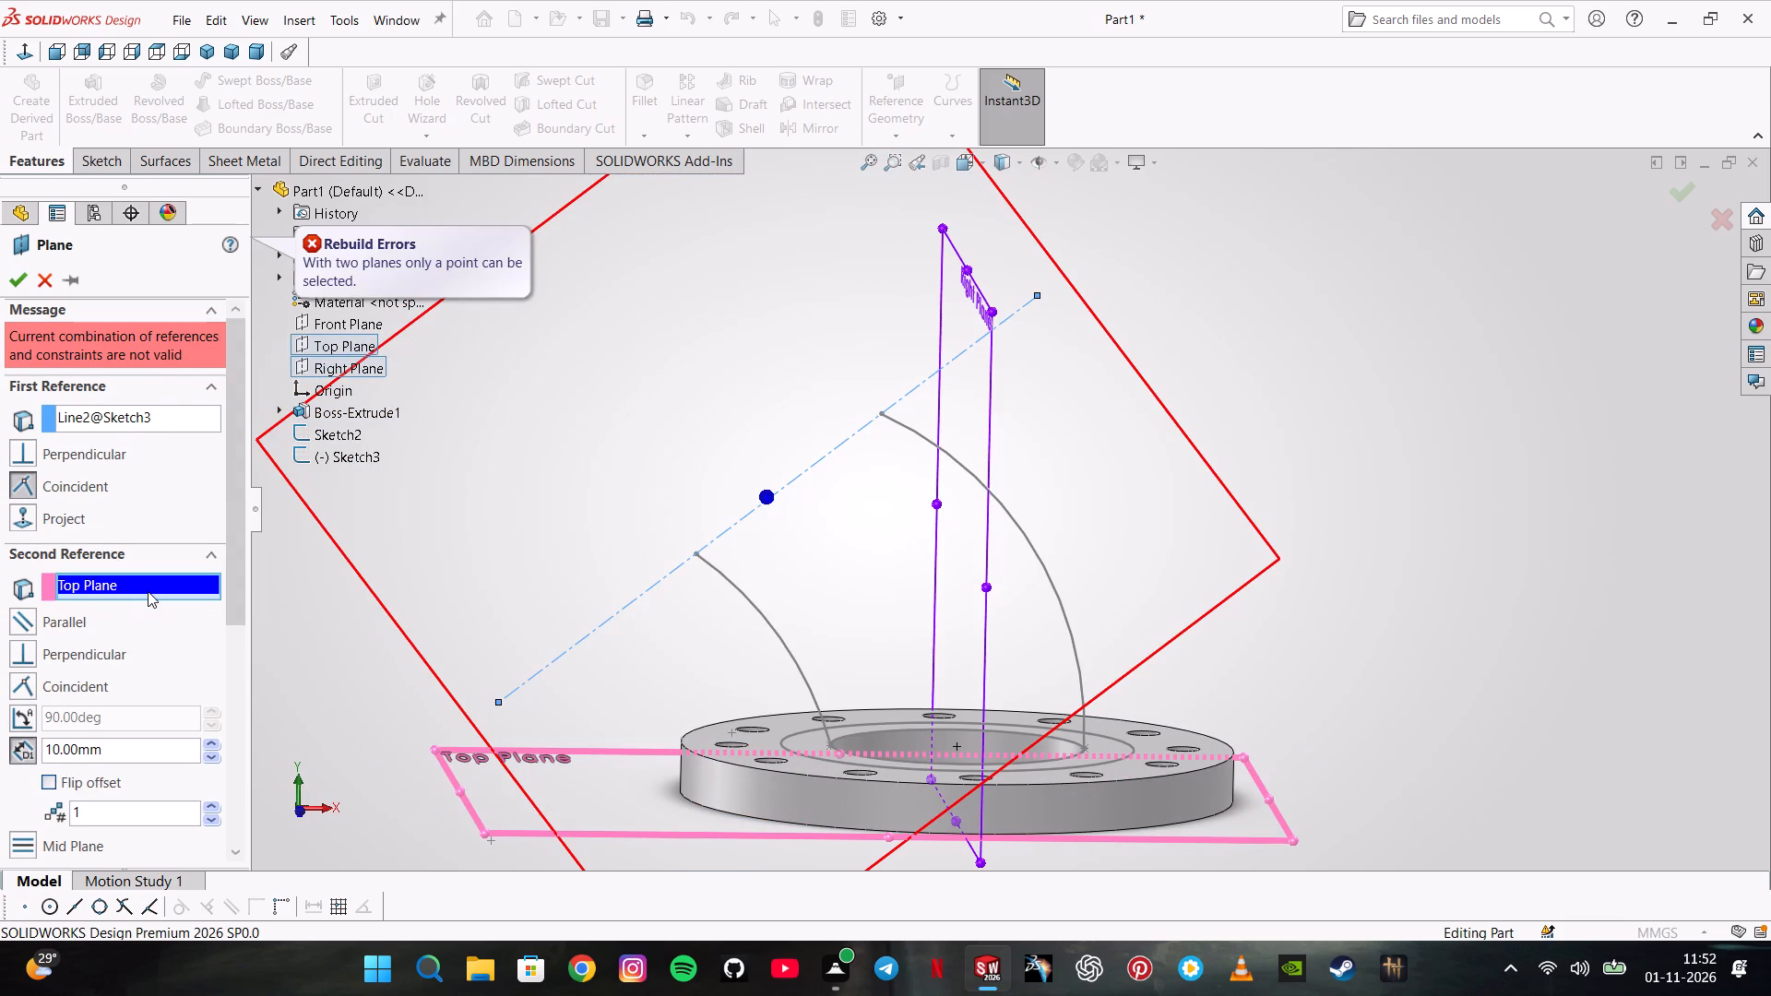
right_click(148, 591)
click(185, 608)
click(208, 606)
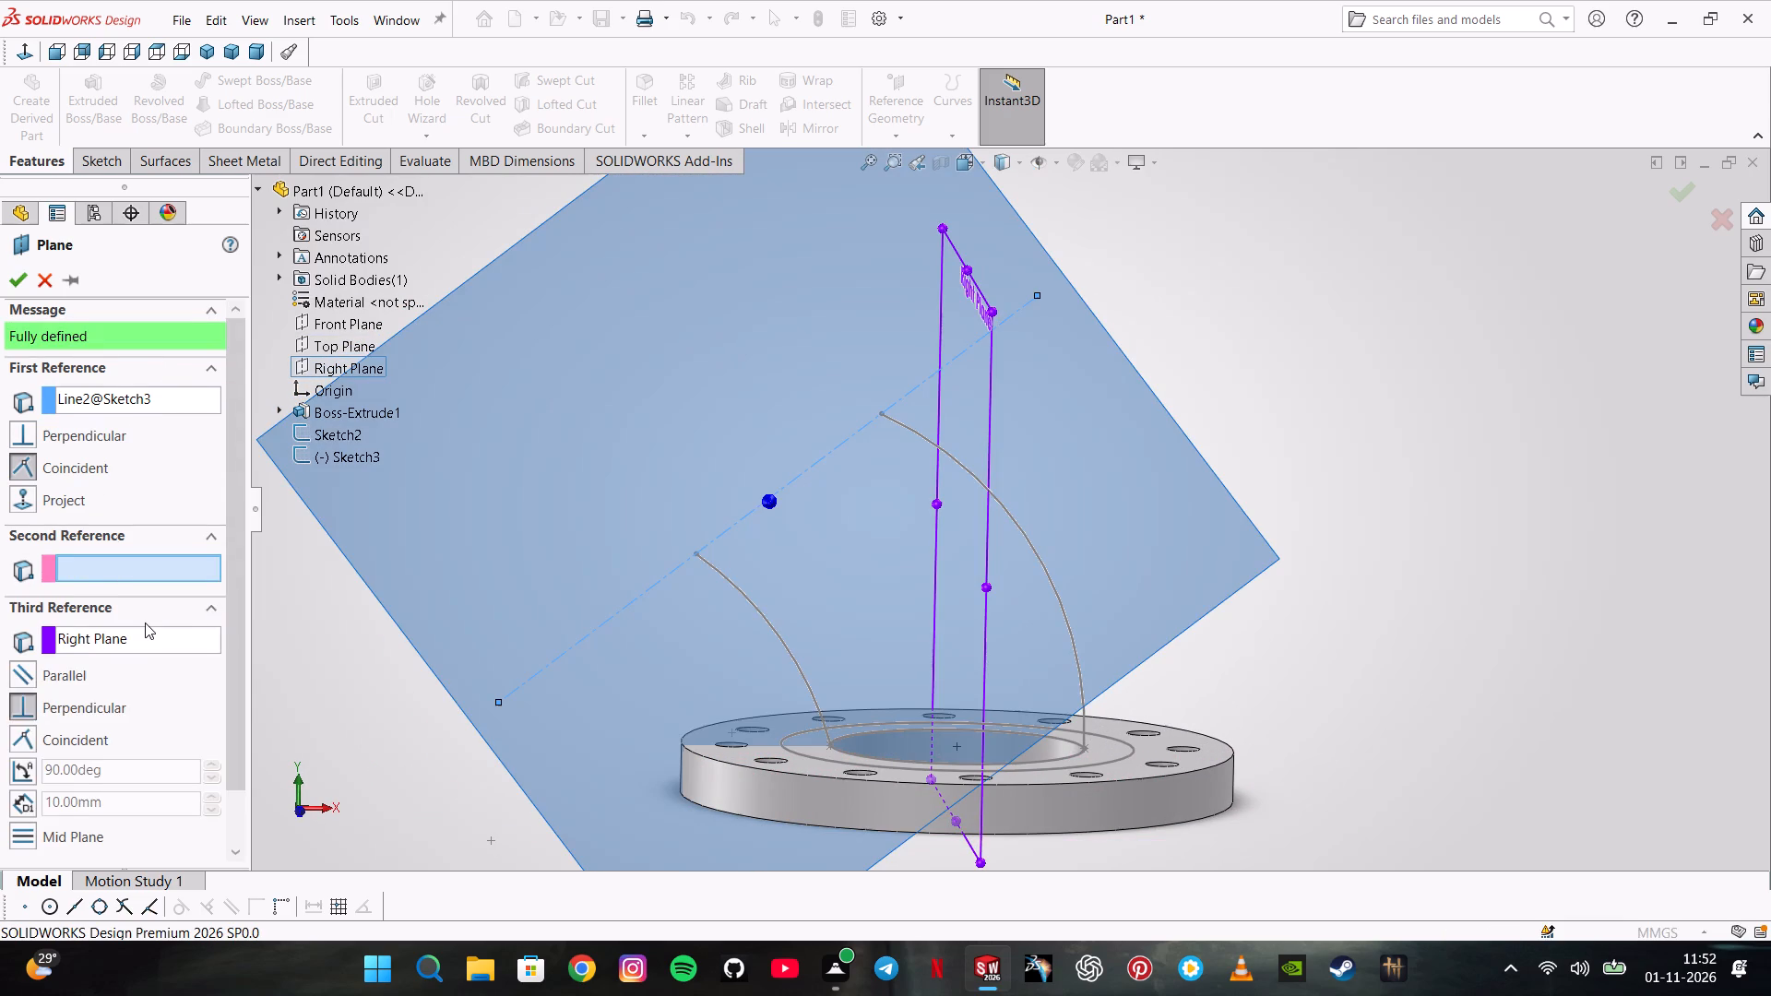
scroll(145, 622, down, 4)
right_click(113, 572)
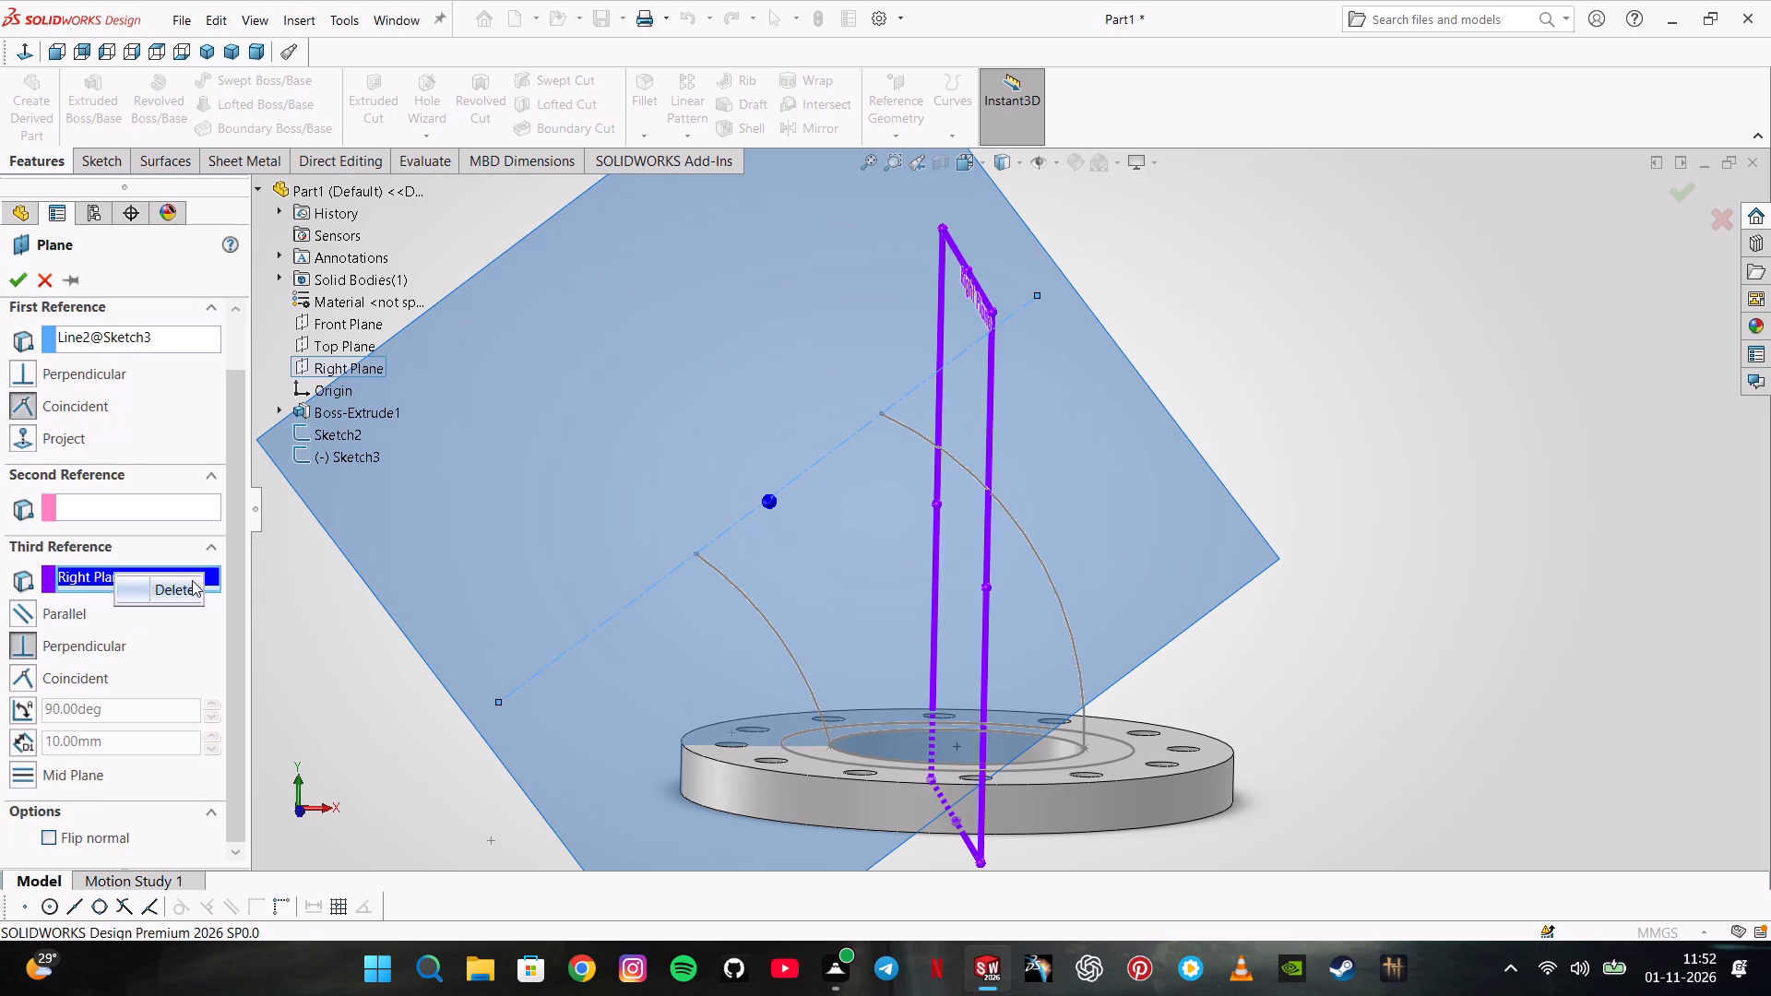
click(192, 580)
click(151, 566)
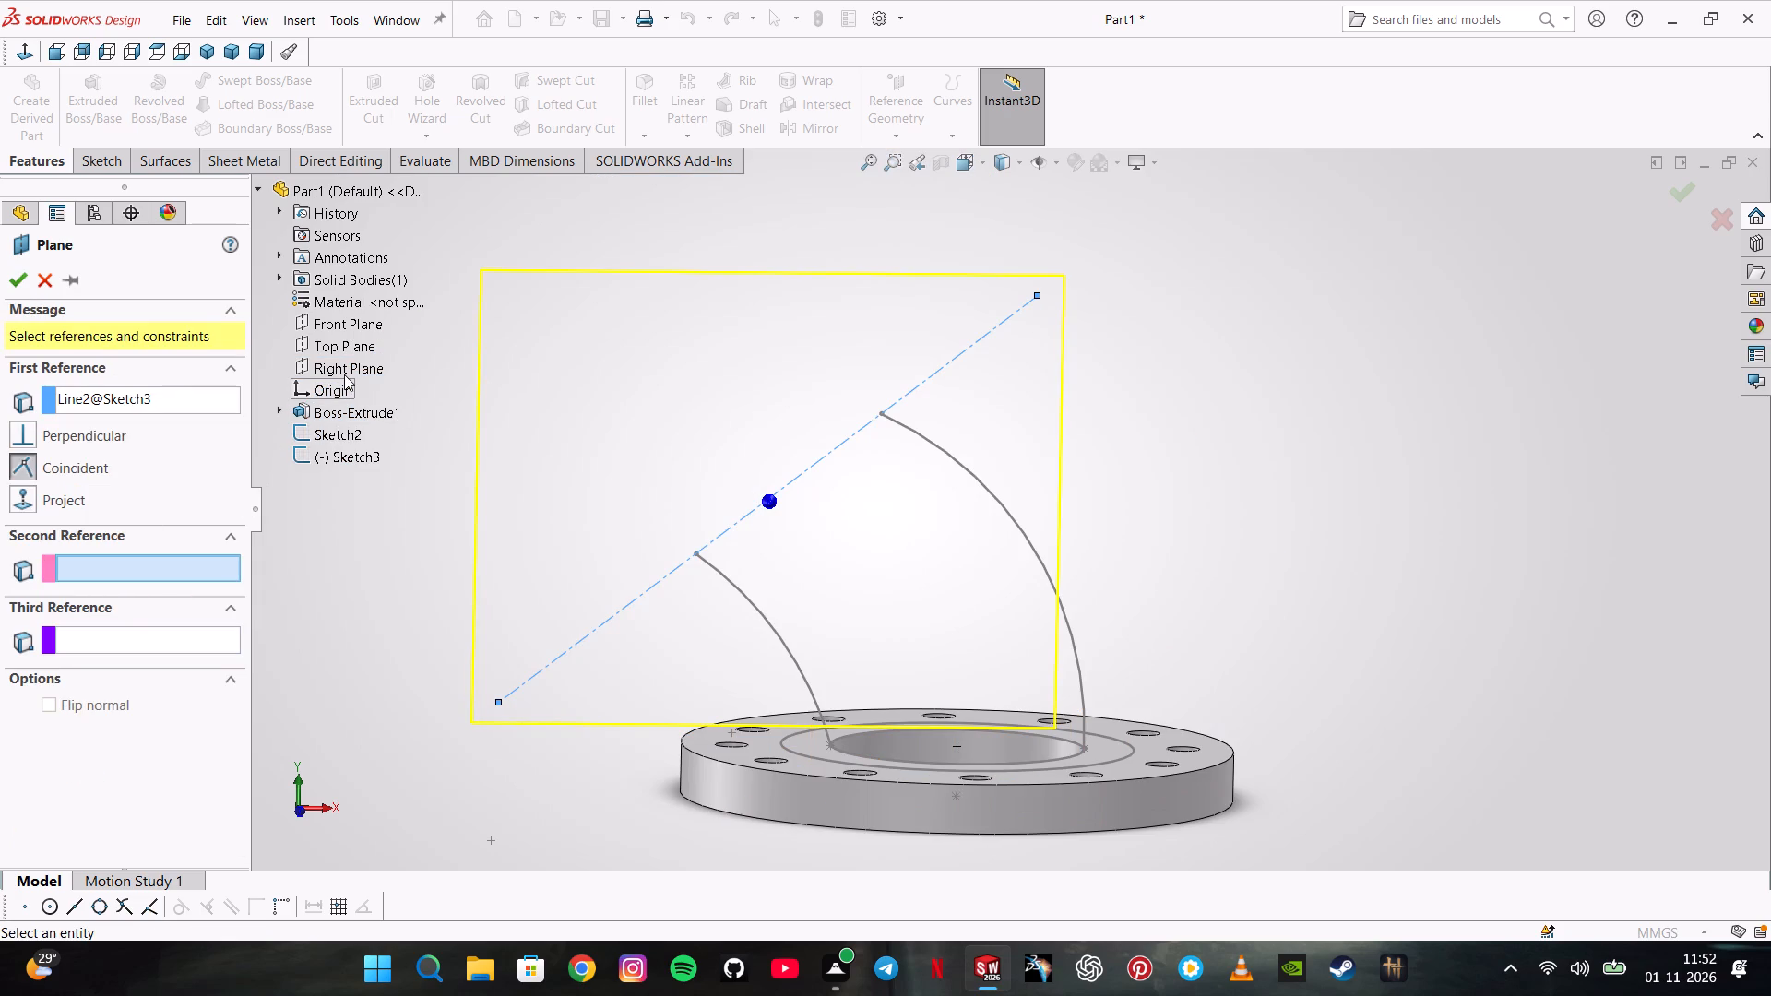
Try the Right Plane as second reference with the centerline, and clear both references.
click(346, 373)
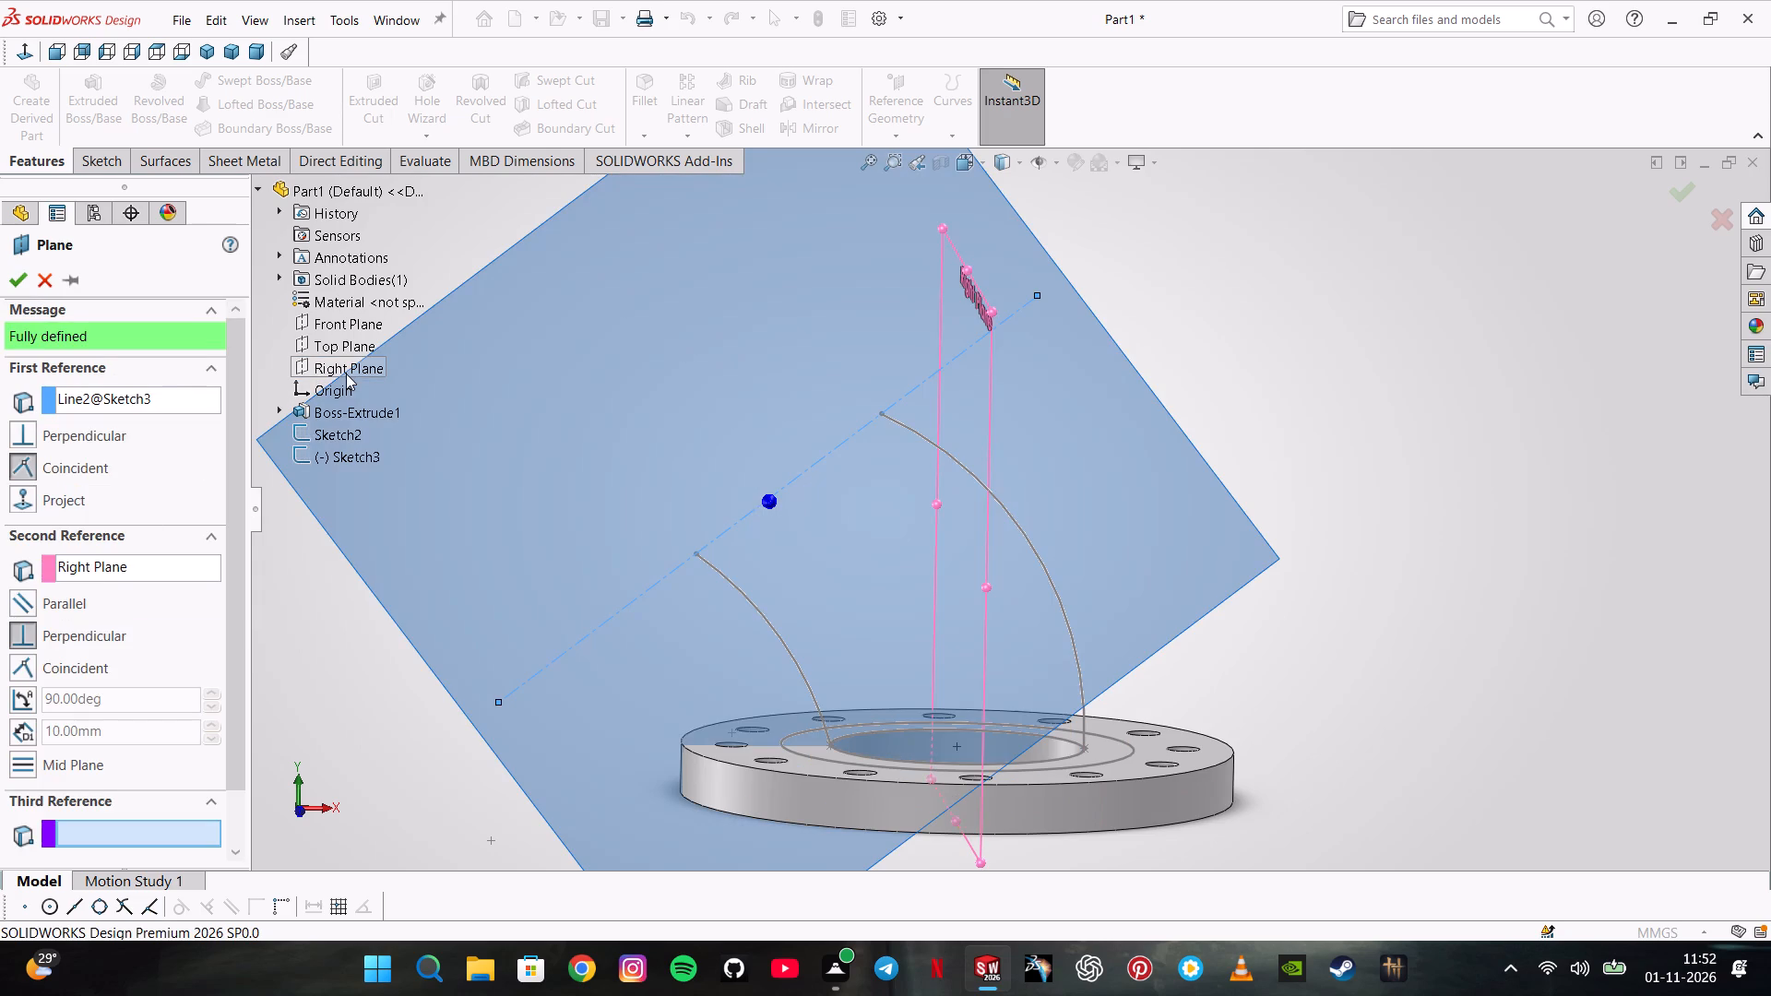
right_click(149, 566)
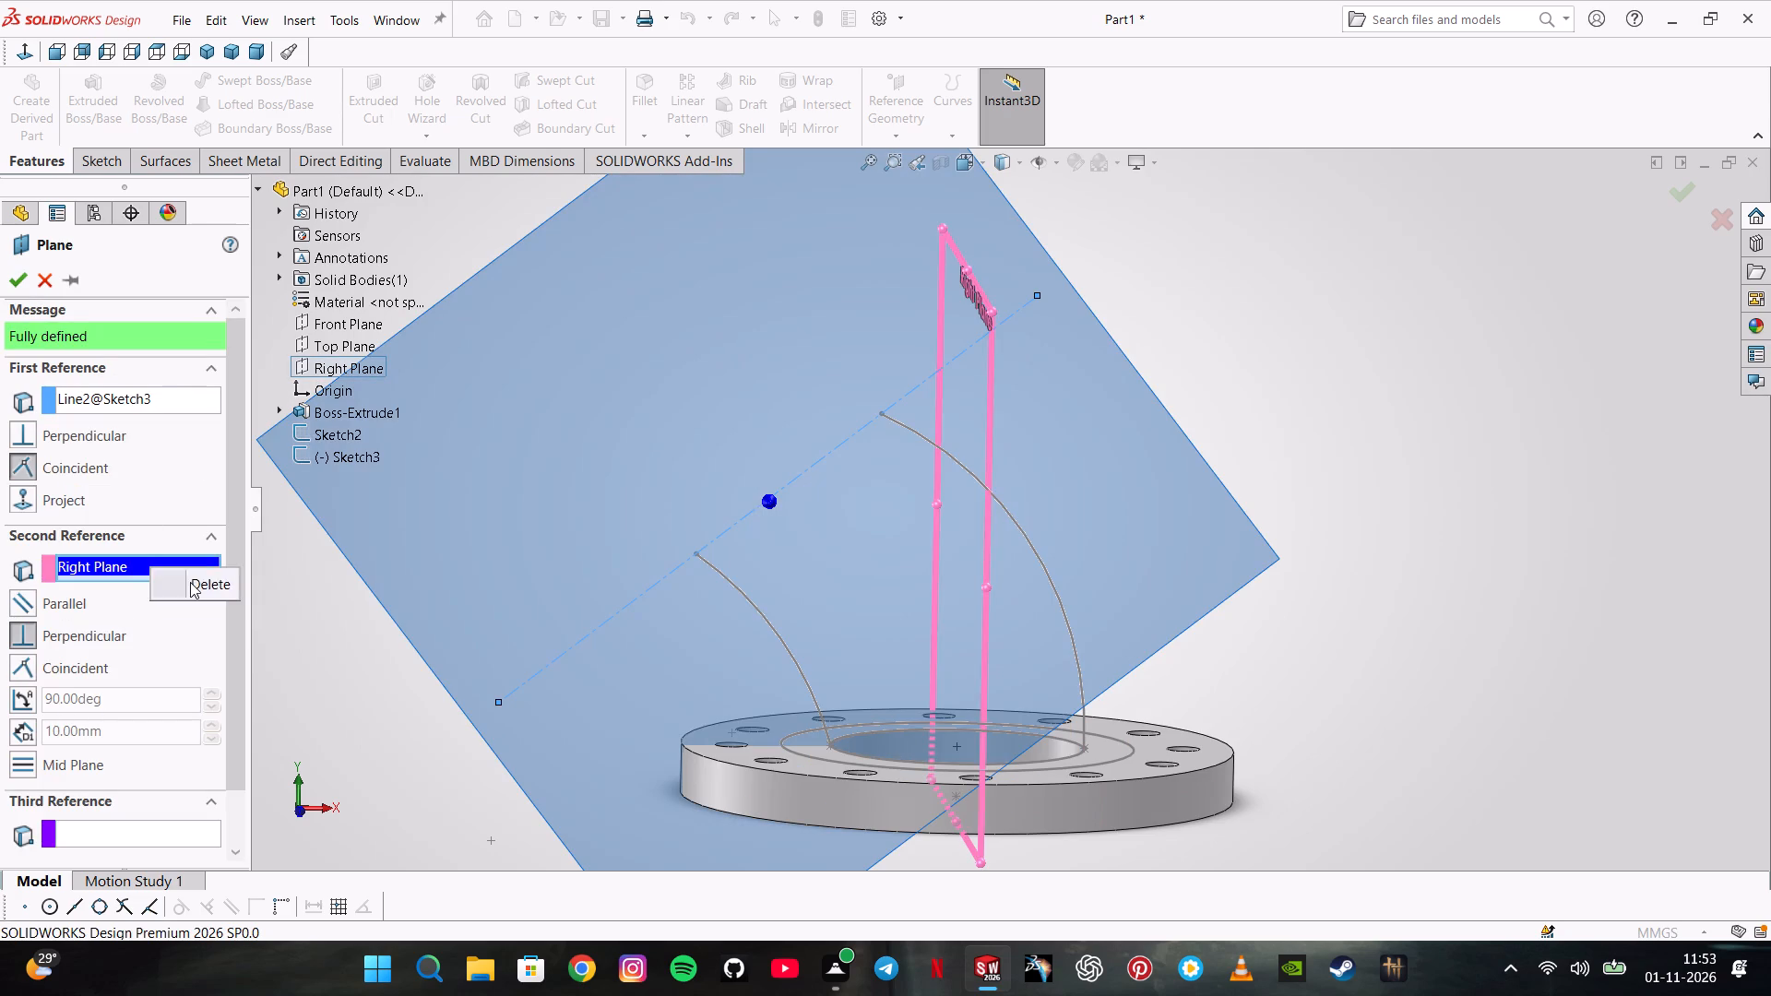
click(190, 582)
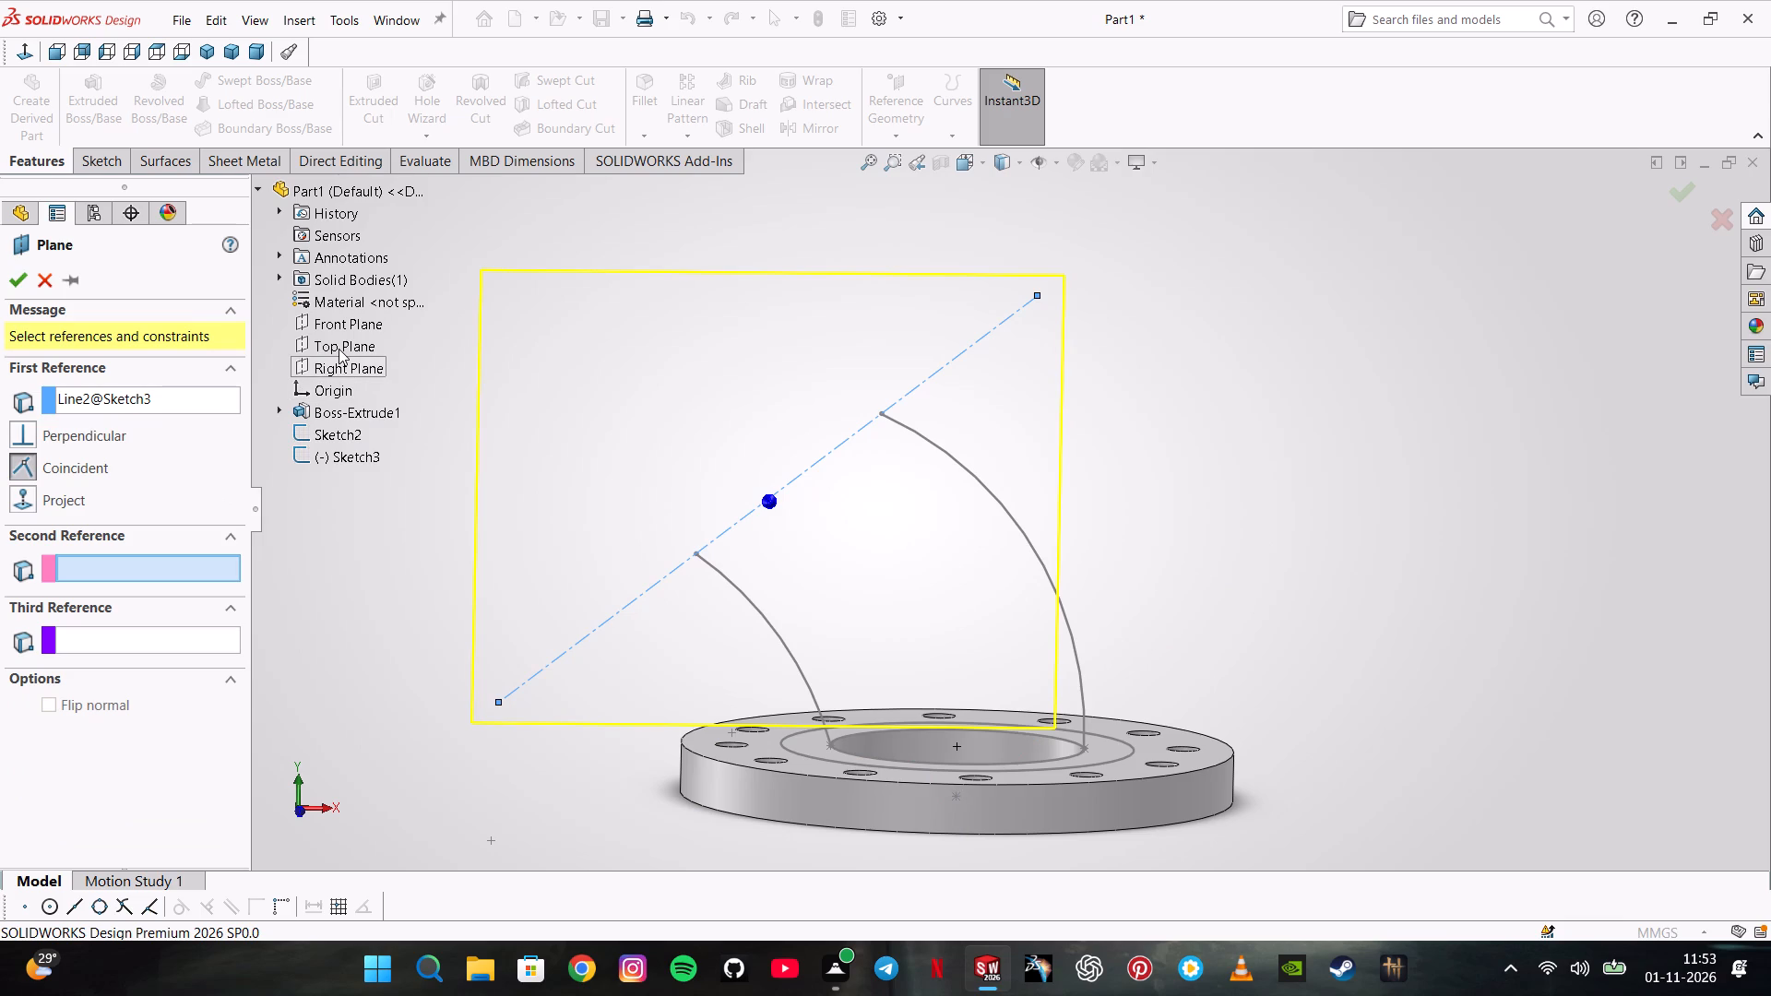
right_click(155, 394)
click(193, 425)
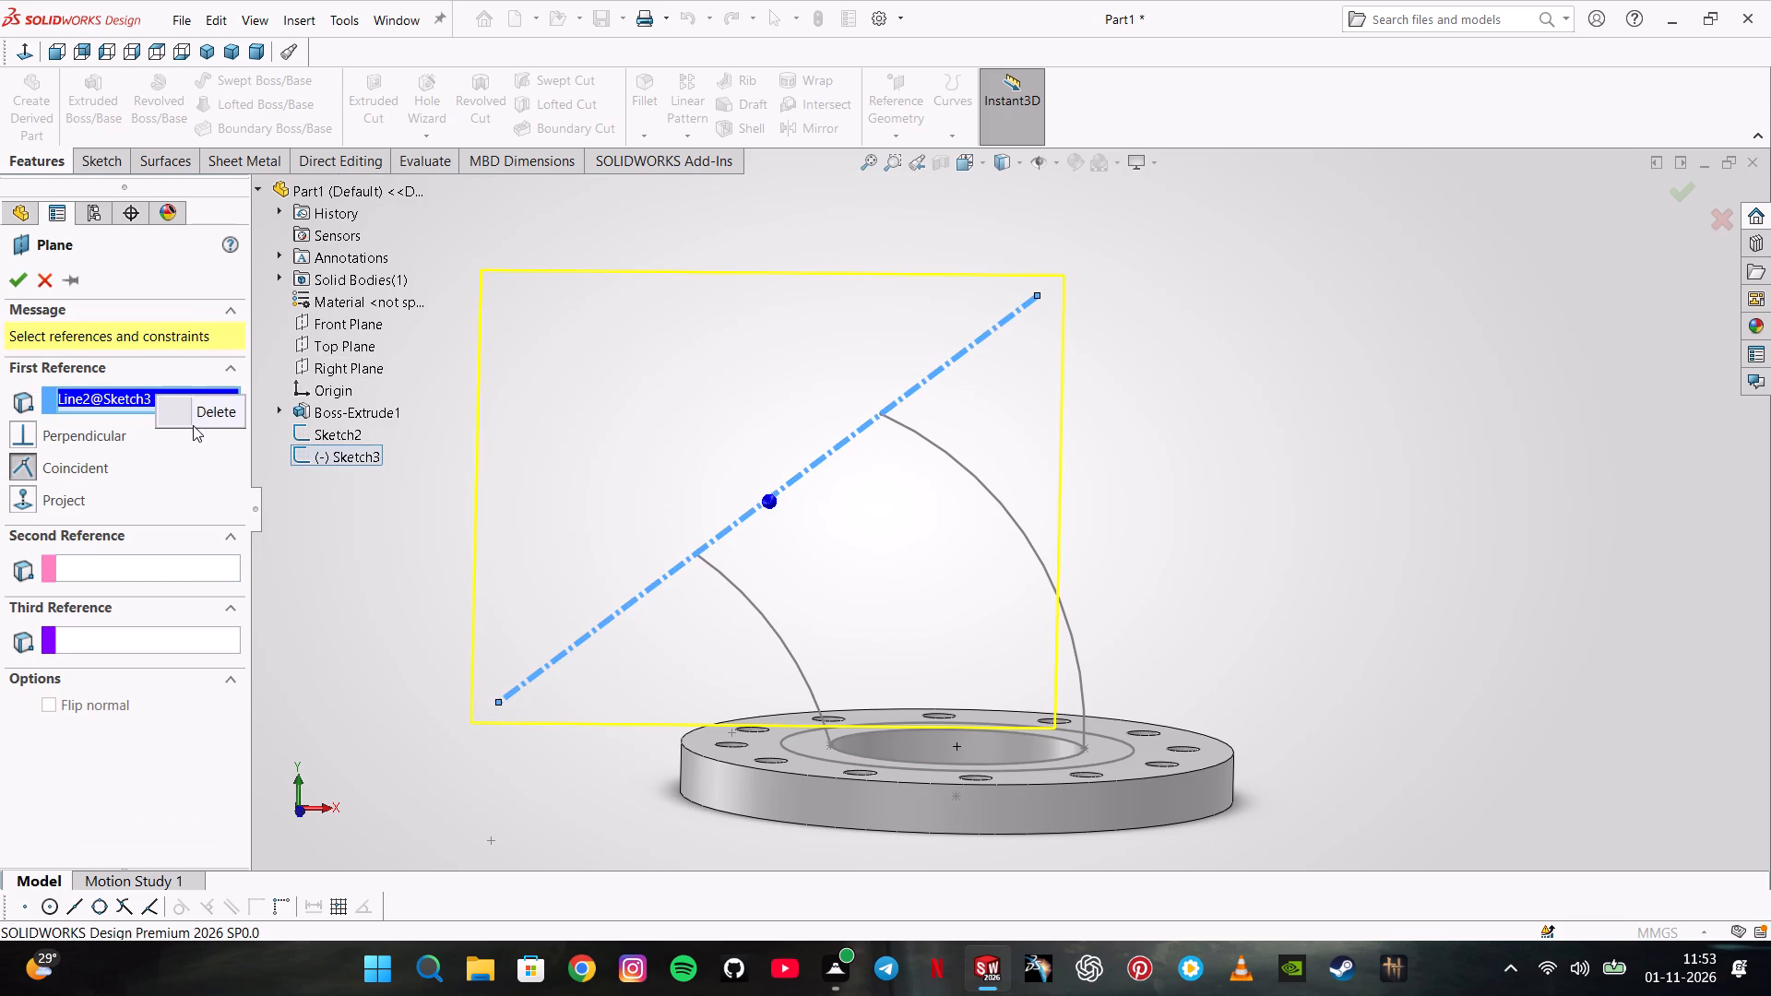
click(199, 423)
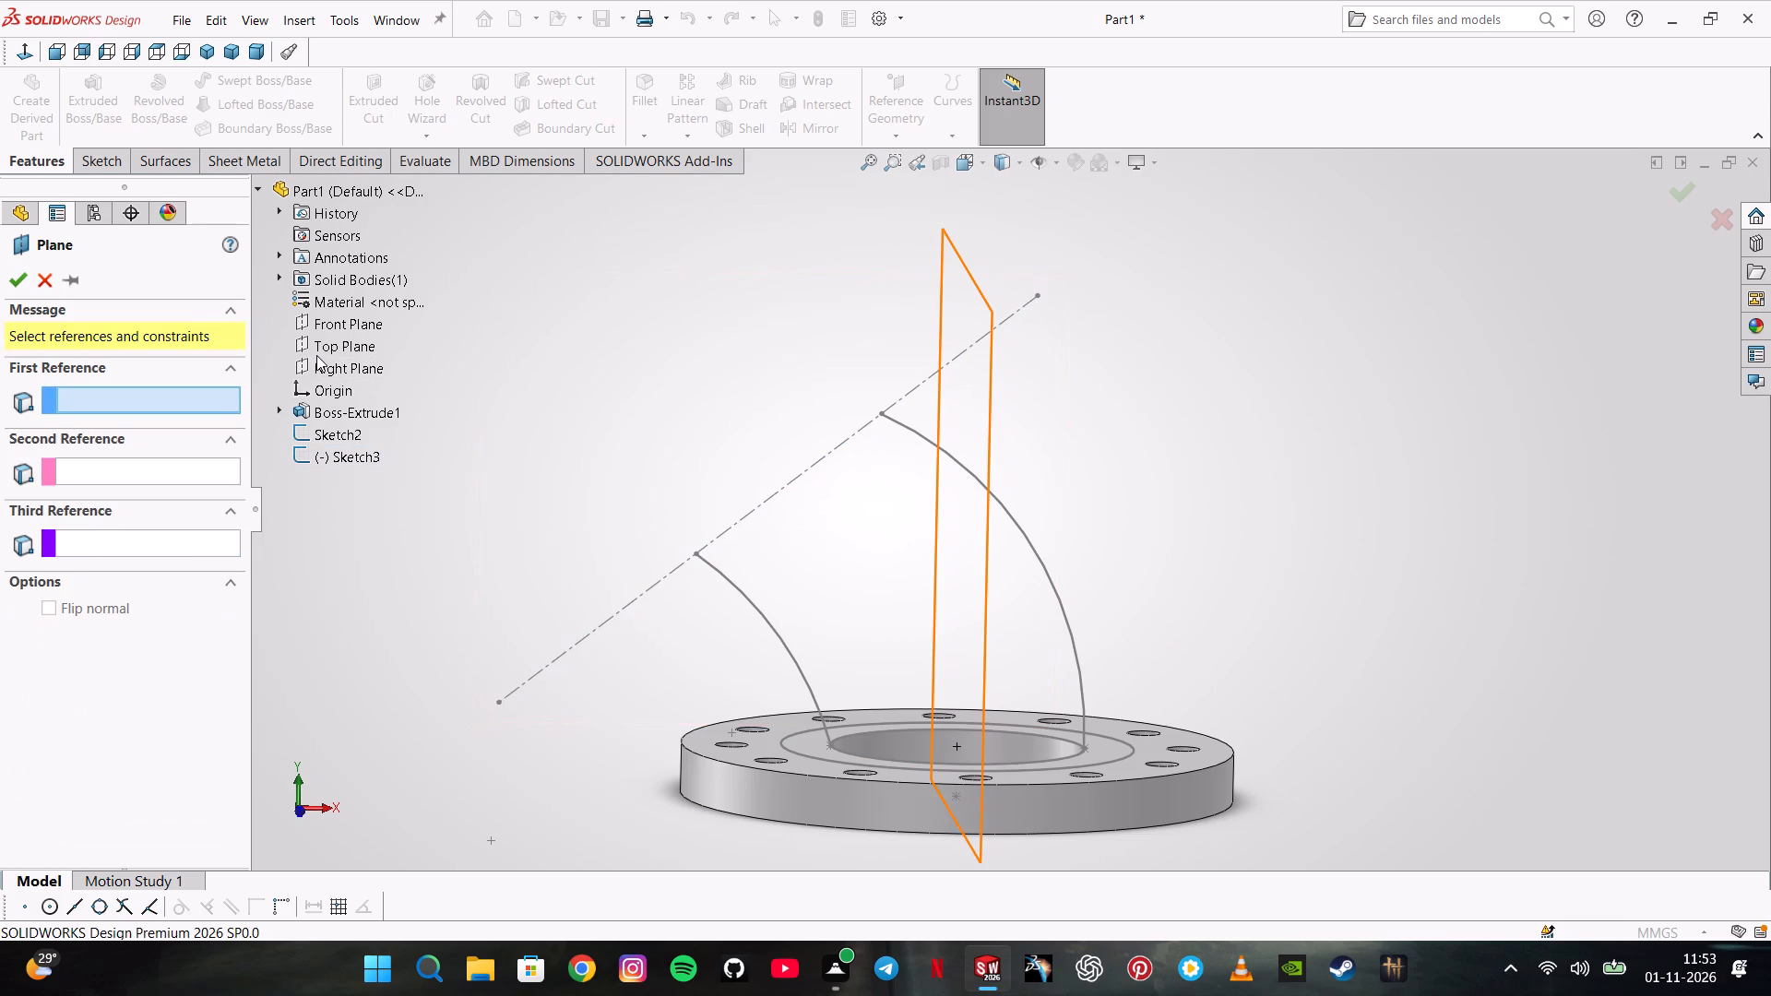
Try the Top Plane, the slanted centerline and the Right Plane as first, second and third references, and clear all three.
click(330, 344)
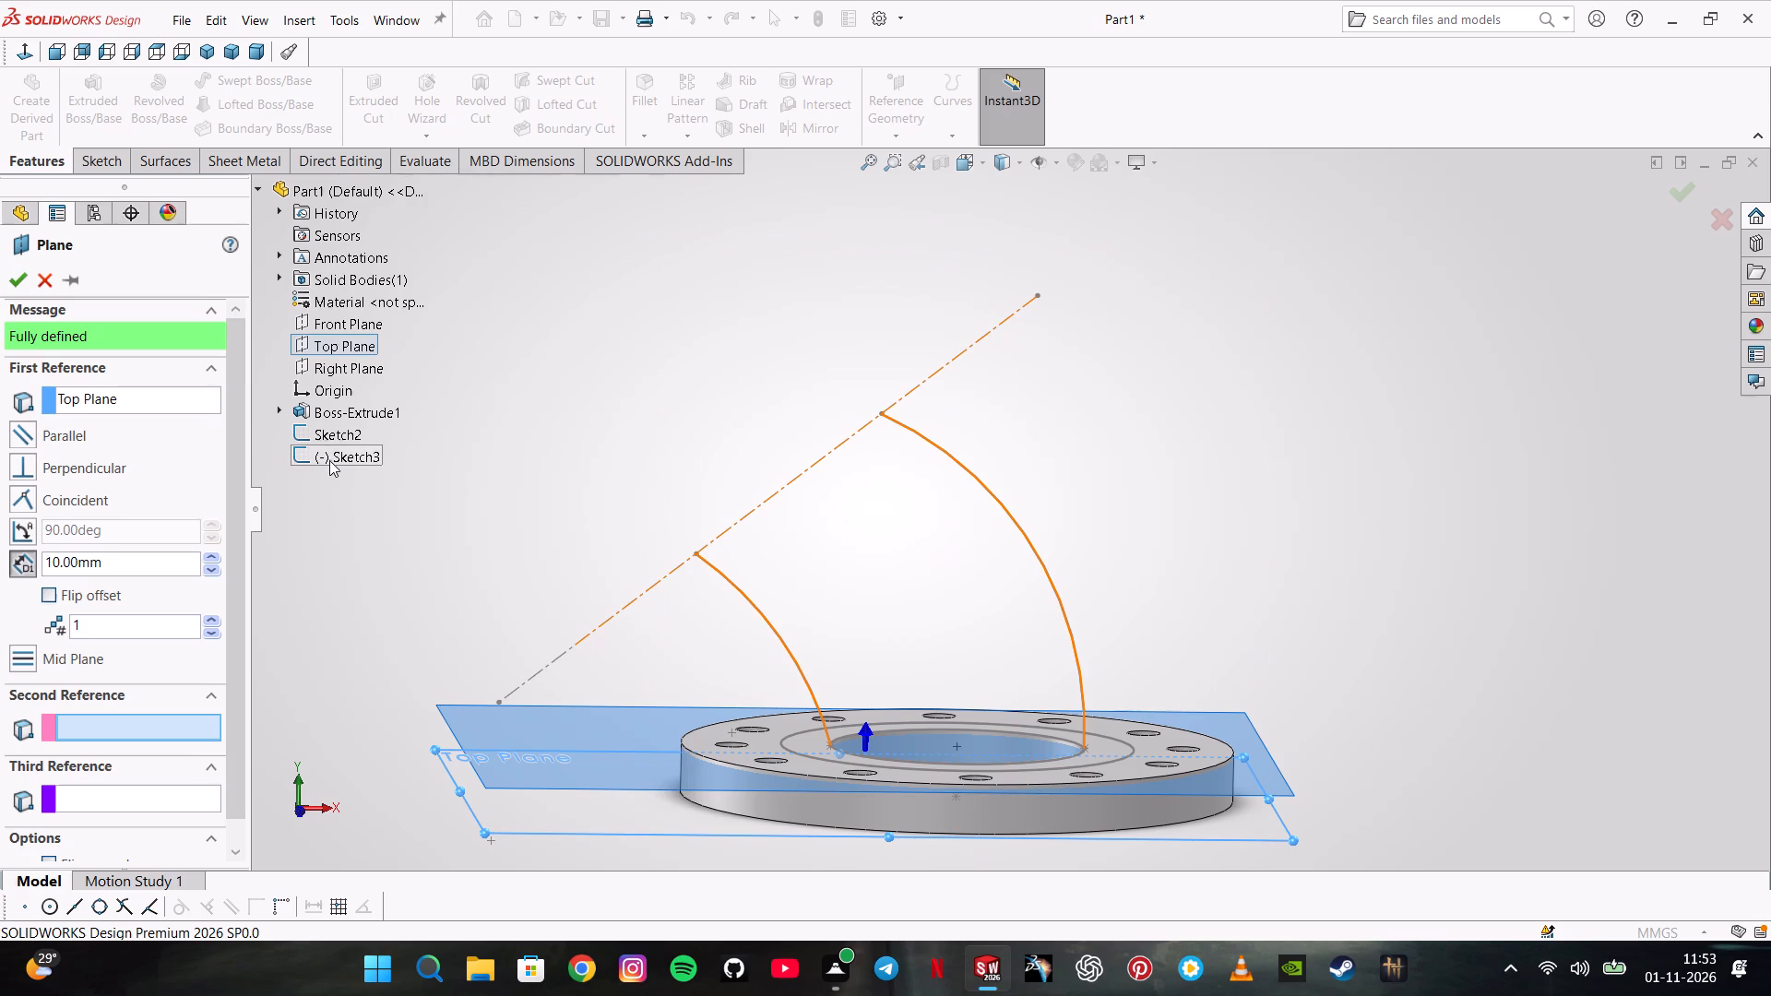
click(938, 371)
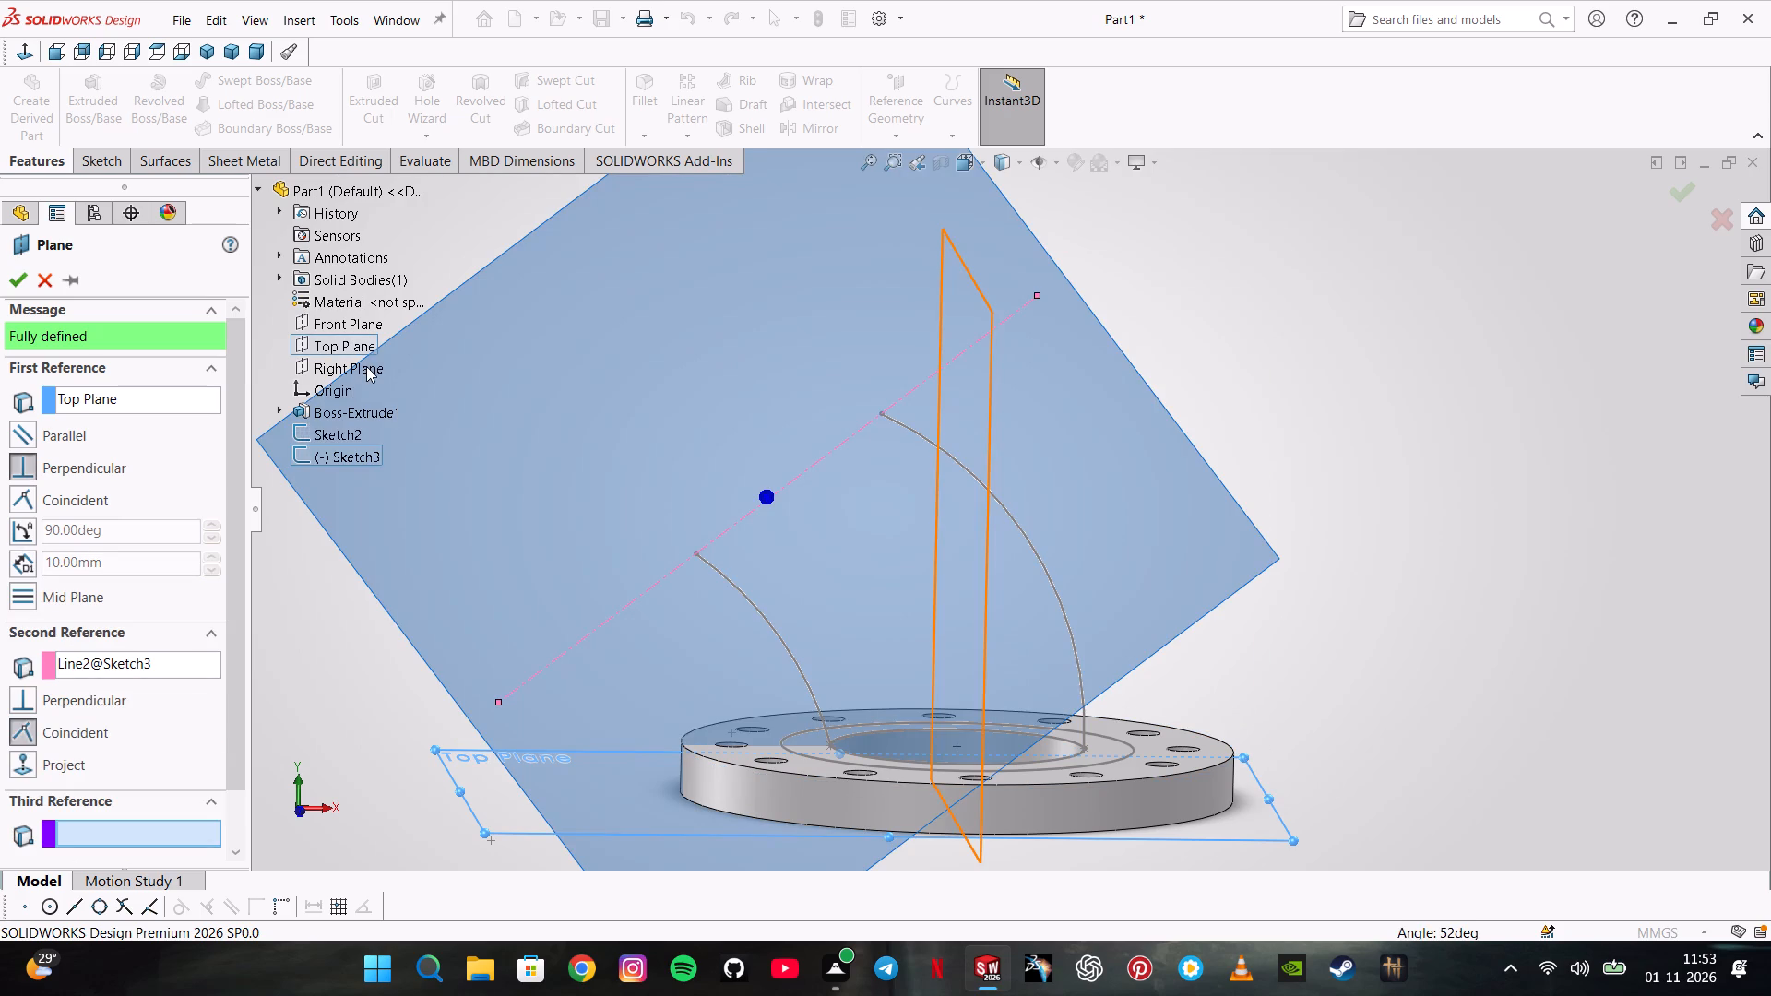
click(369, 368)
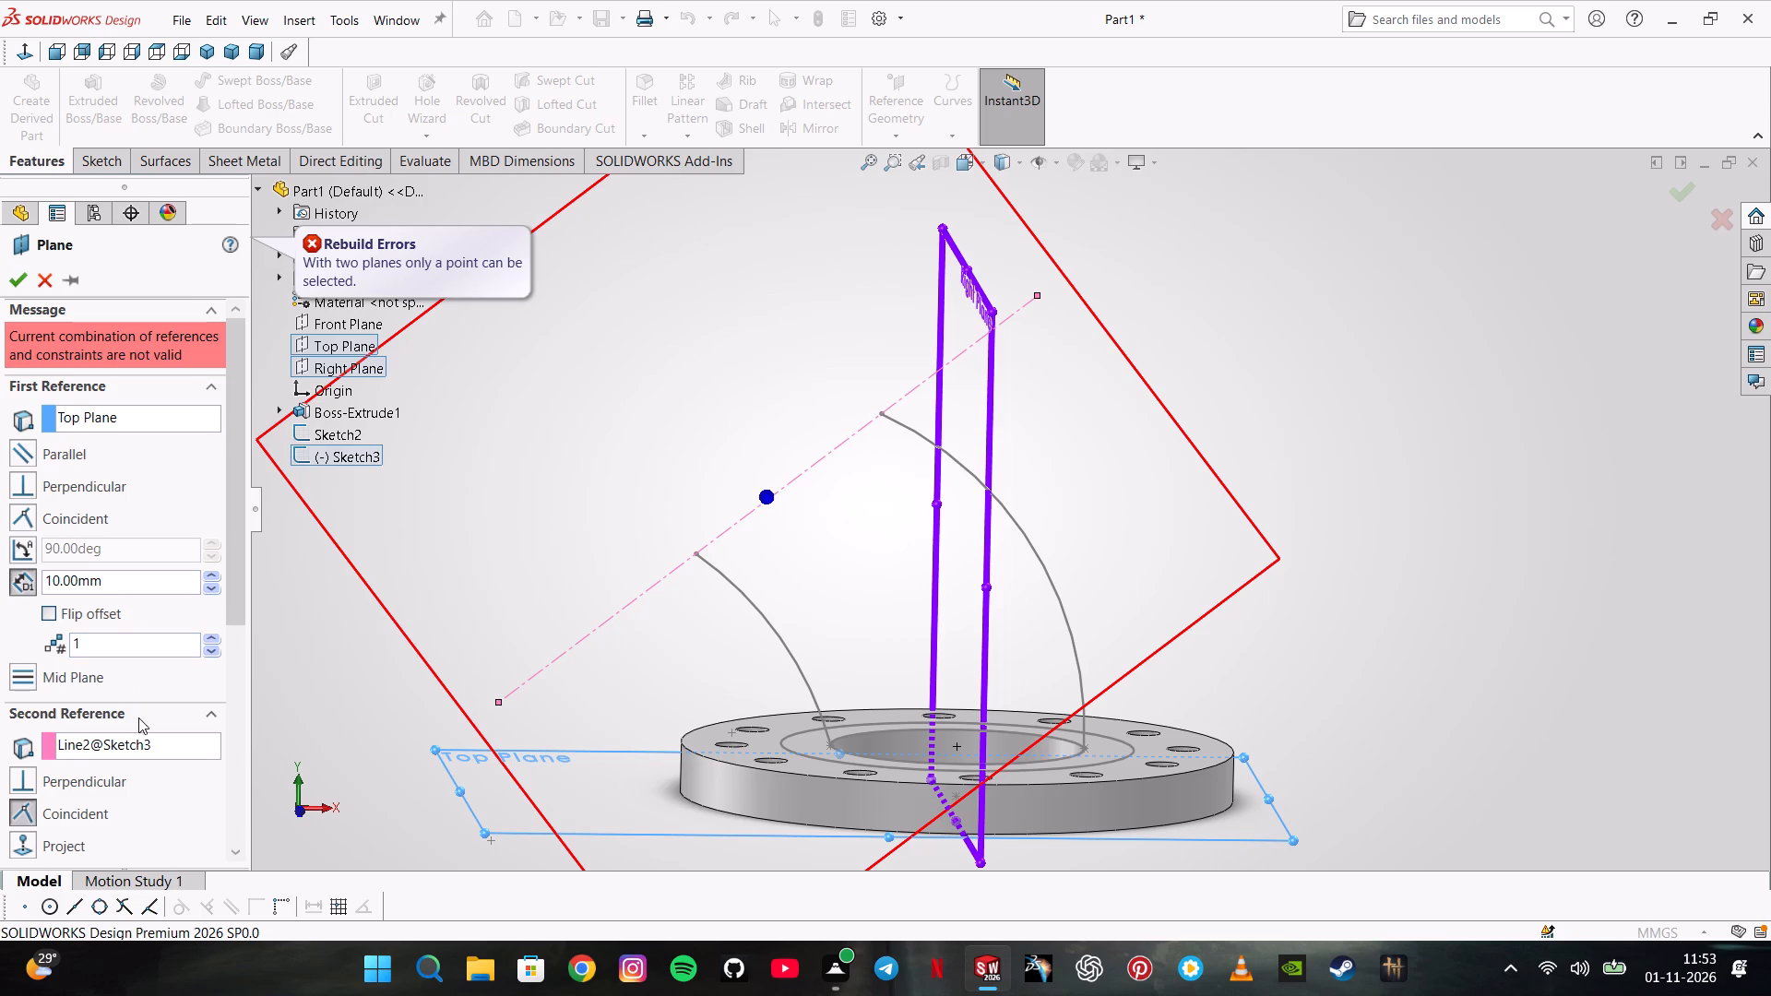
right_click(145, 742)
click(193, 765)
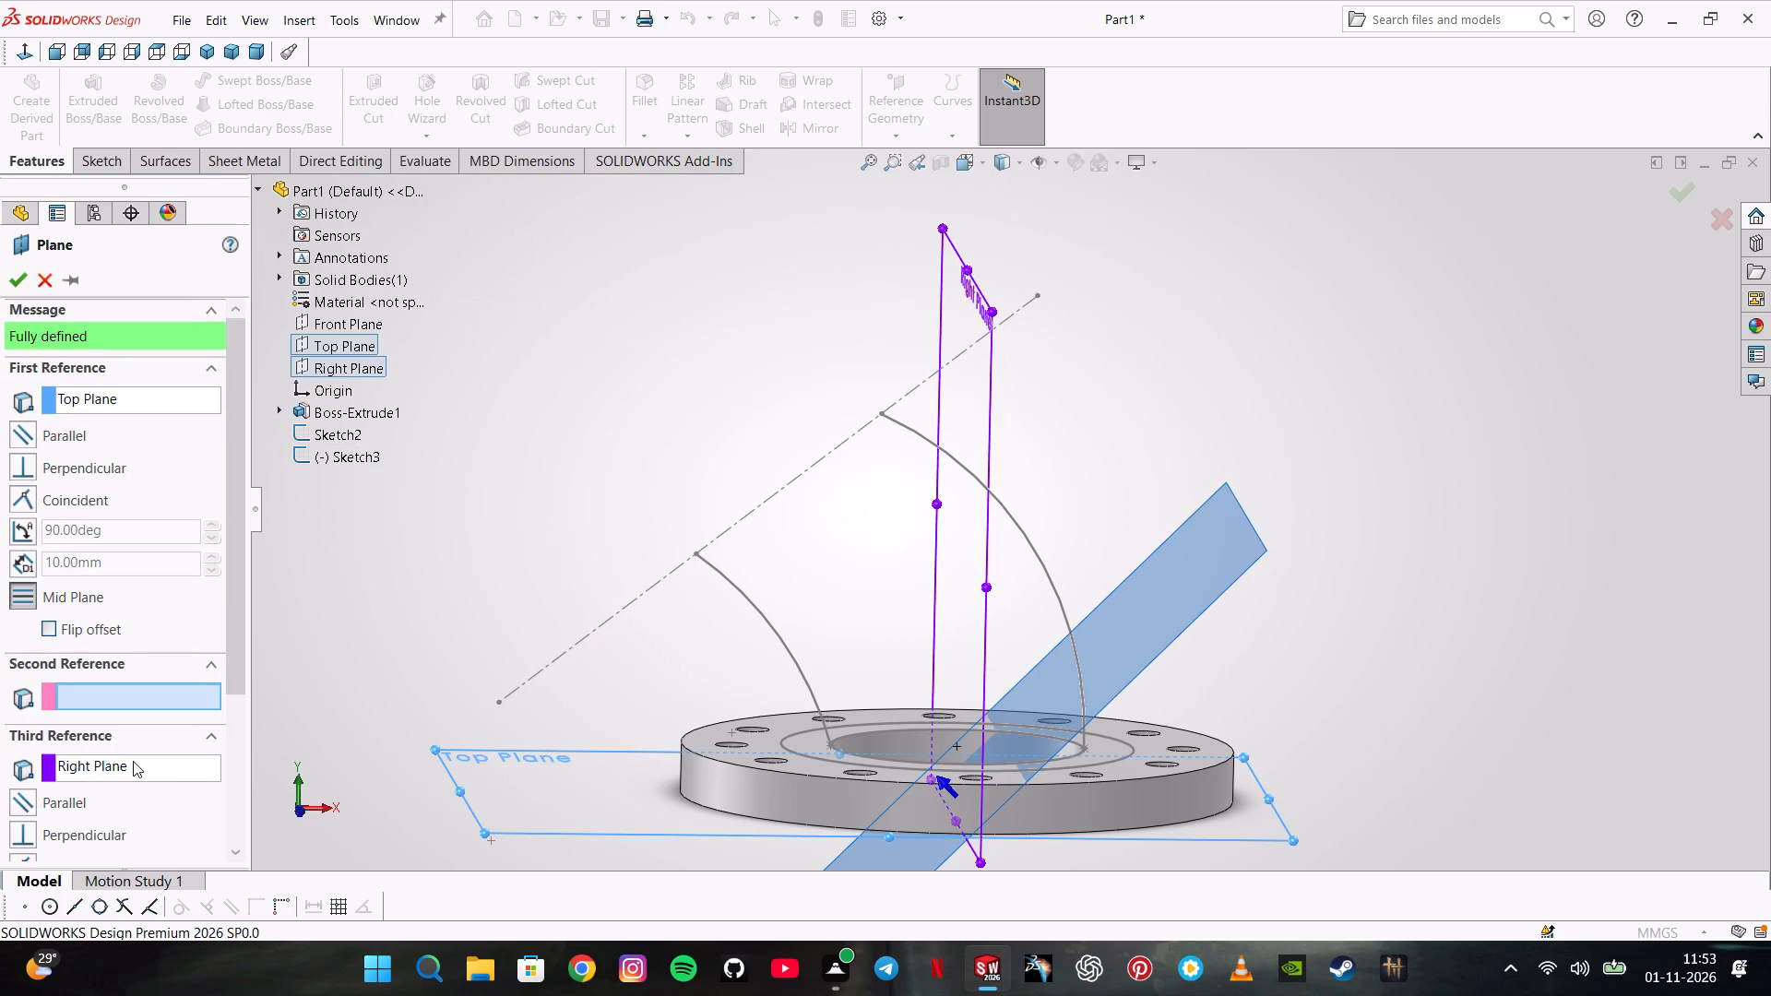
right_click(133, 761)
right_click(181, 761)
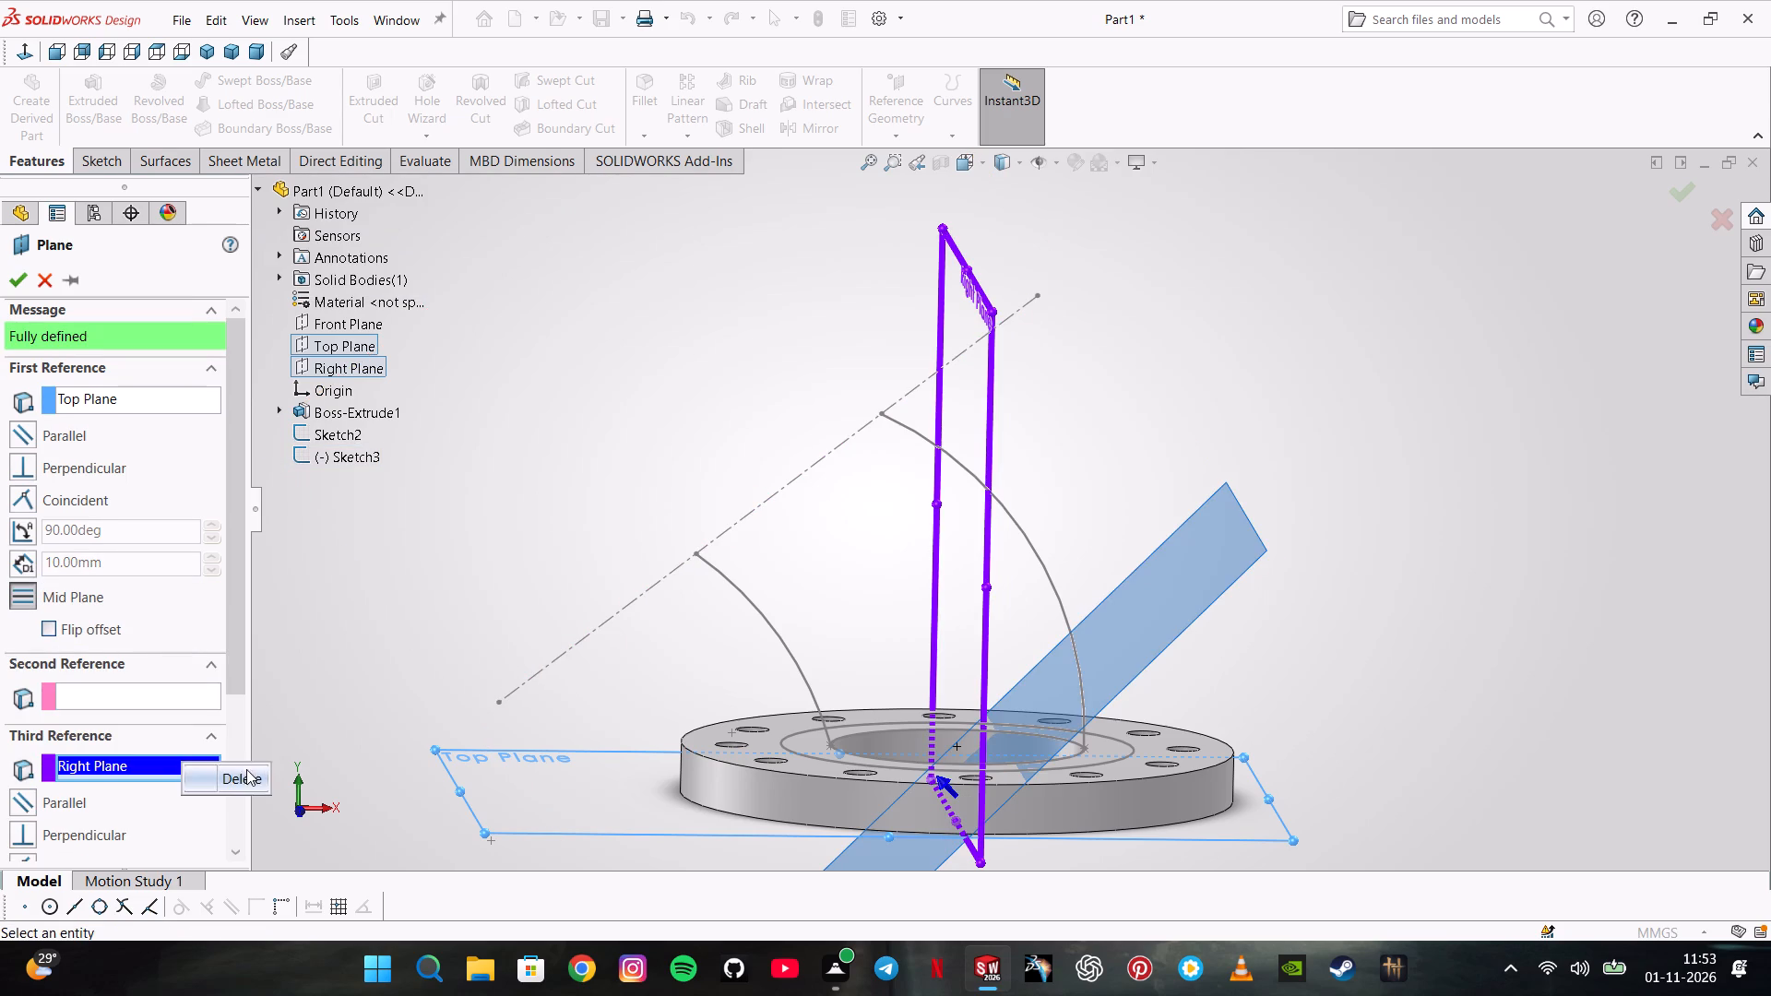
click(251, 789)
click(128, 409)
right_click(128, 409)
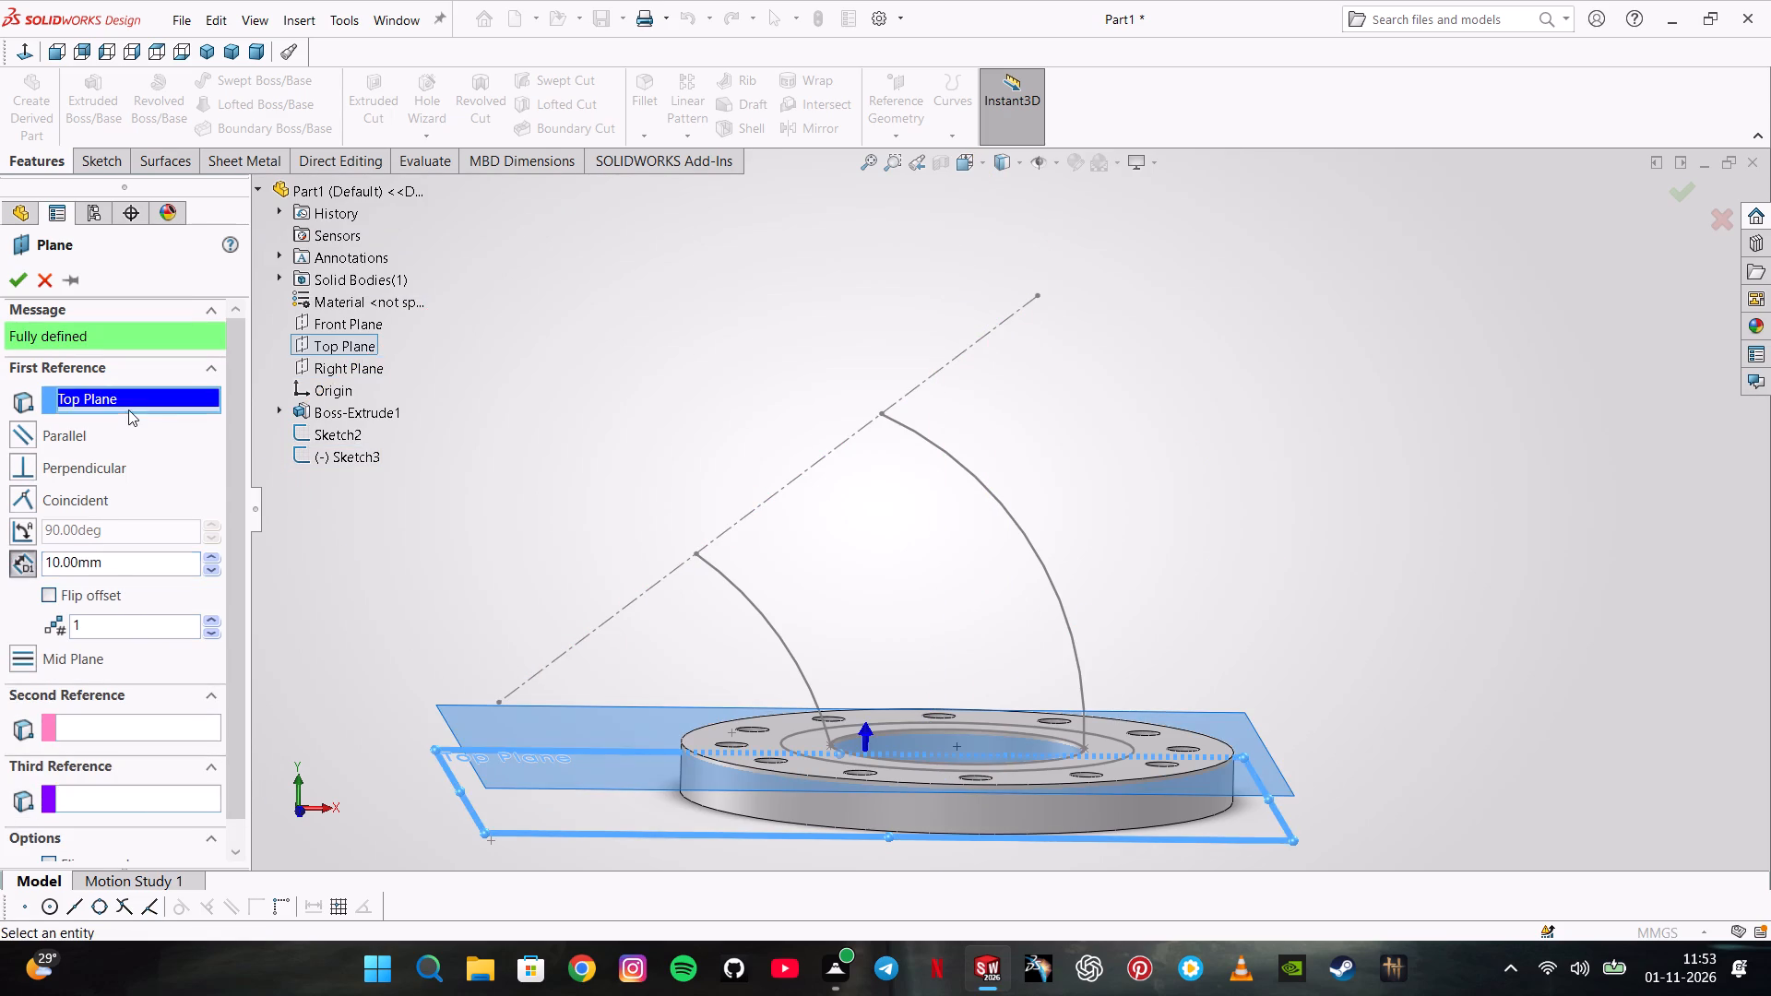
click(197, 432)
Create a reference plane perpendicular to the Front Plane and coincident with the slanted centerline.
click(369, 317)
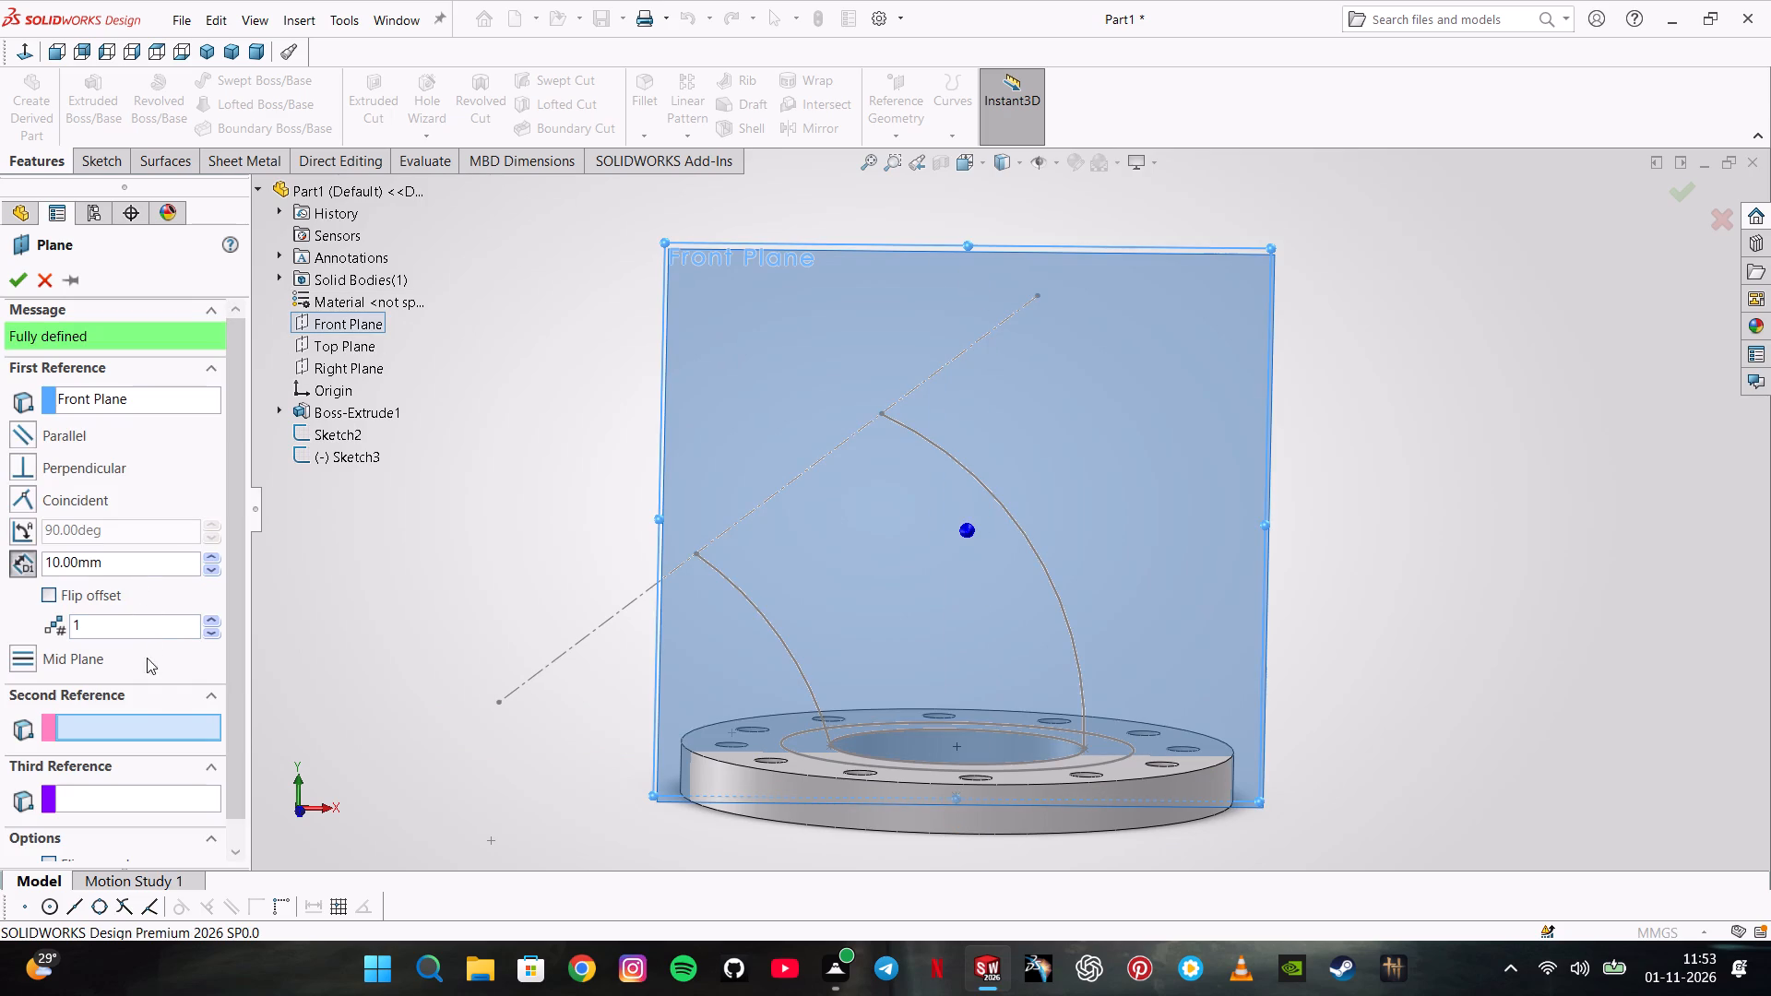
click(153, 716)
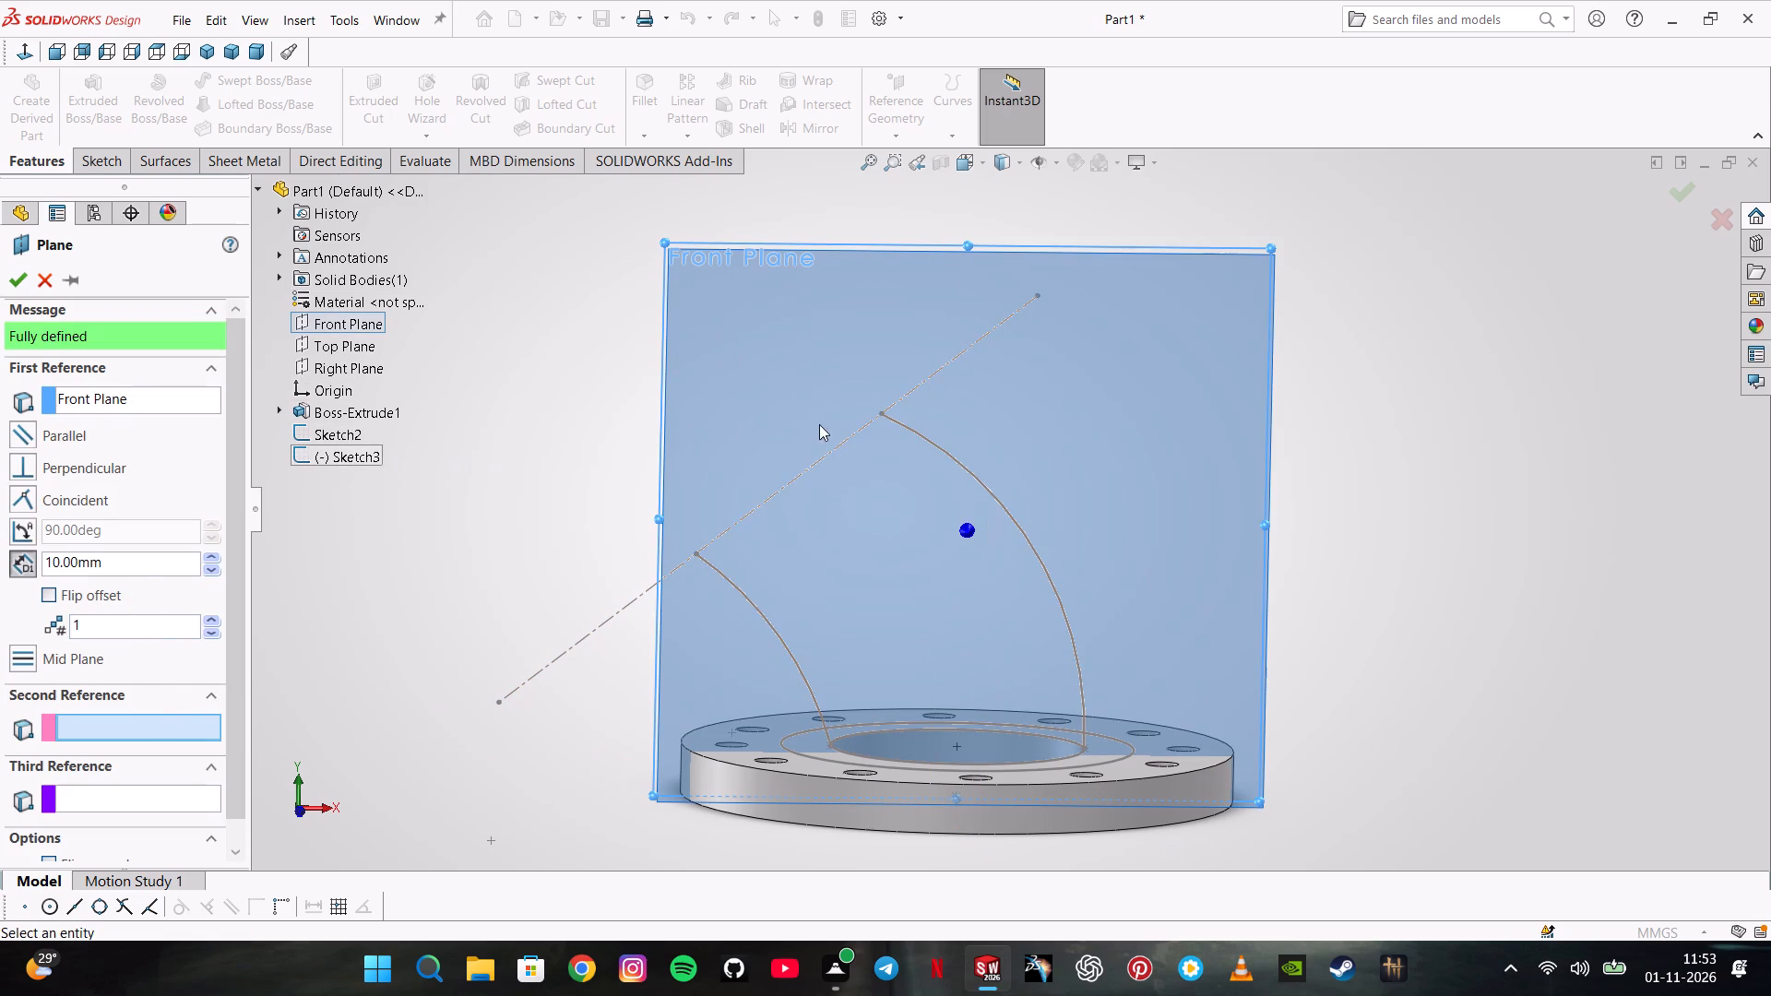
click(830, 450)
middle_drag(805, 406, 880, 500)
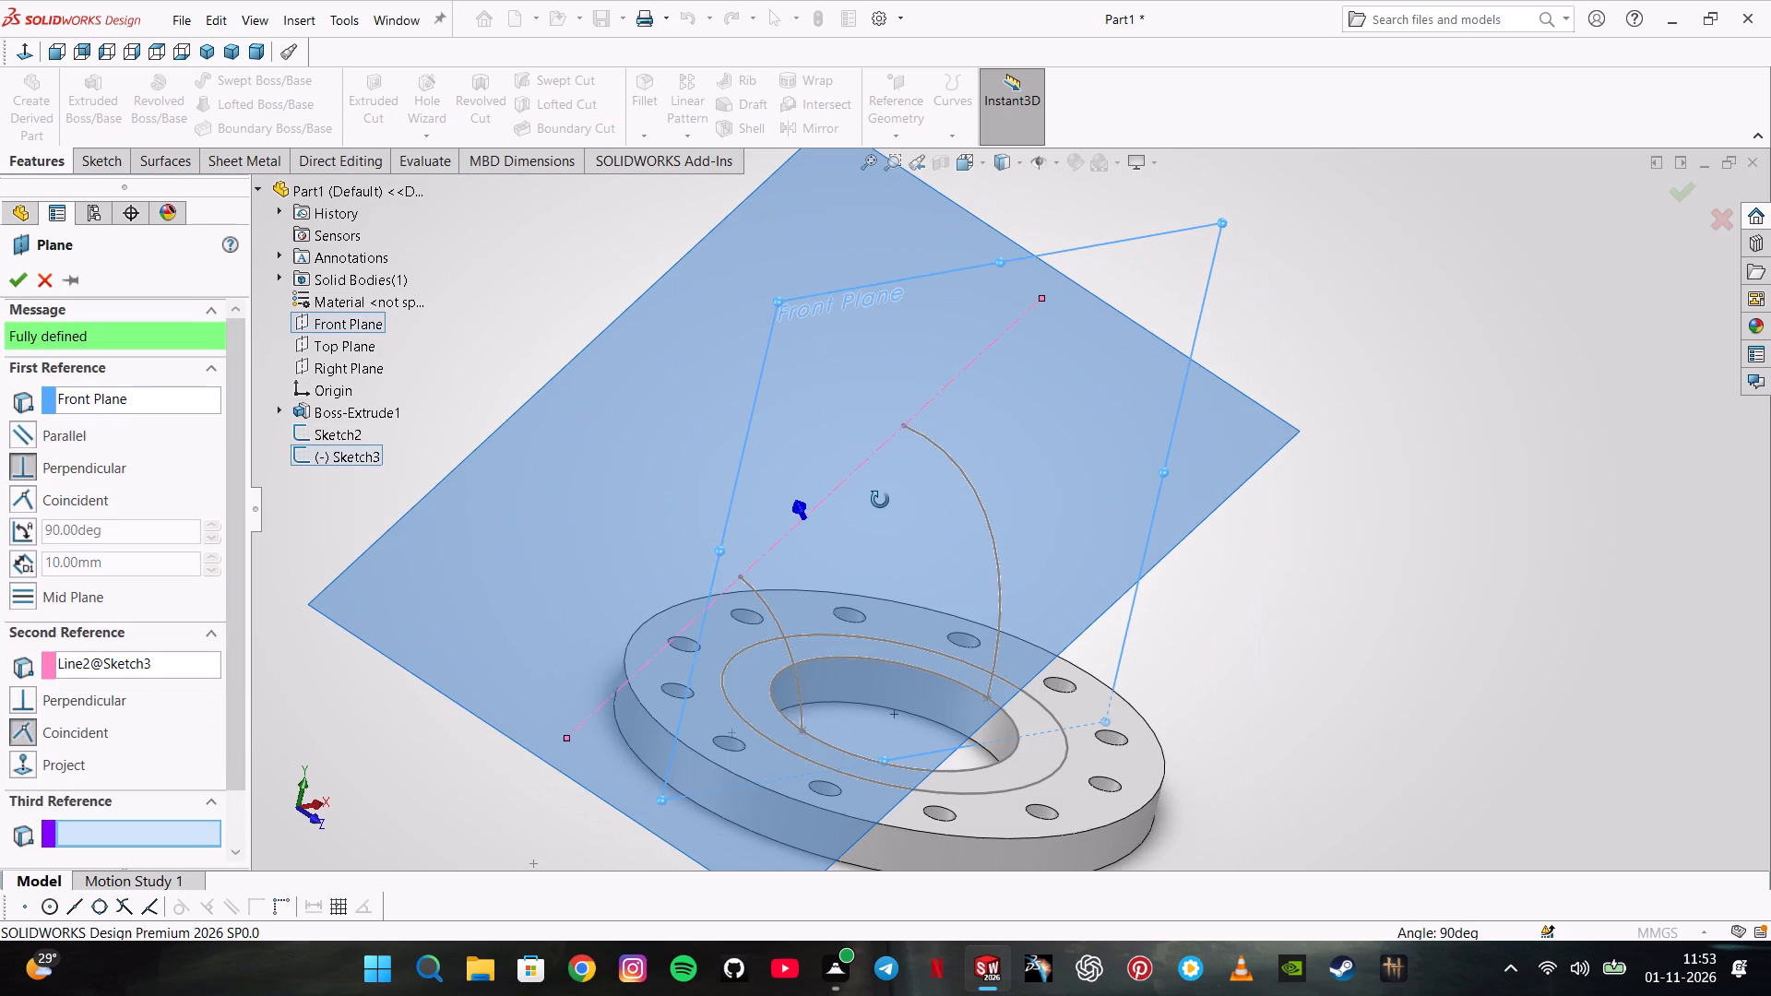
middle_drag(880, 500, 881, 500)
click(11, 283)
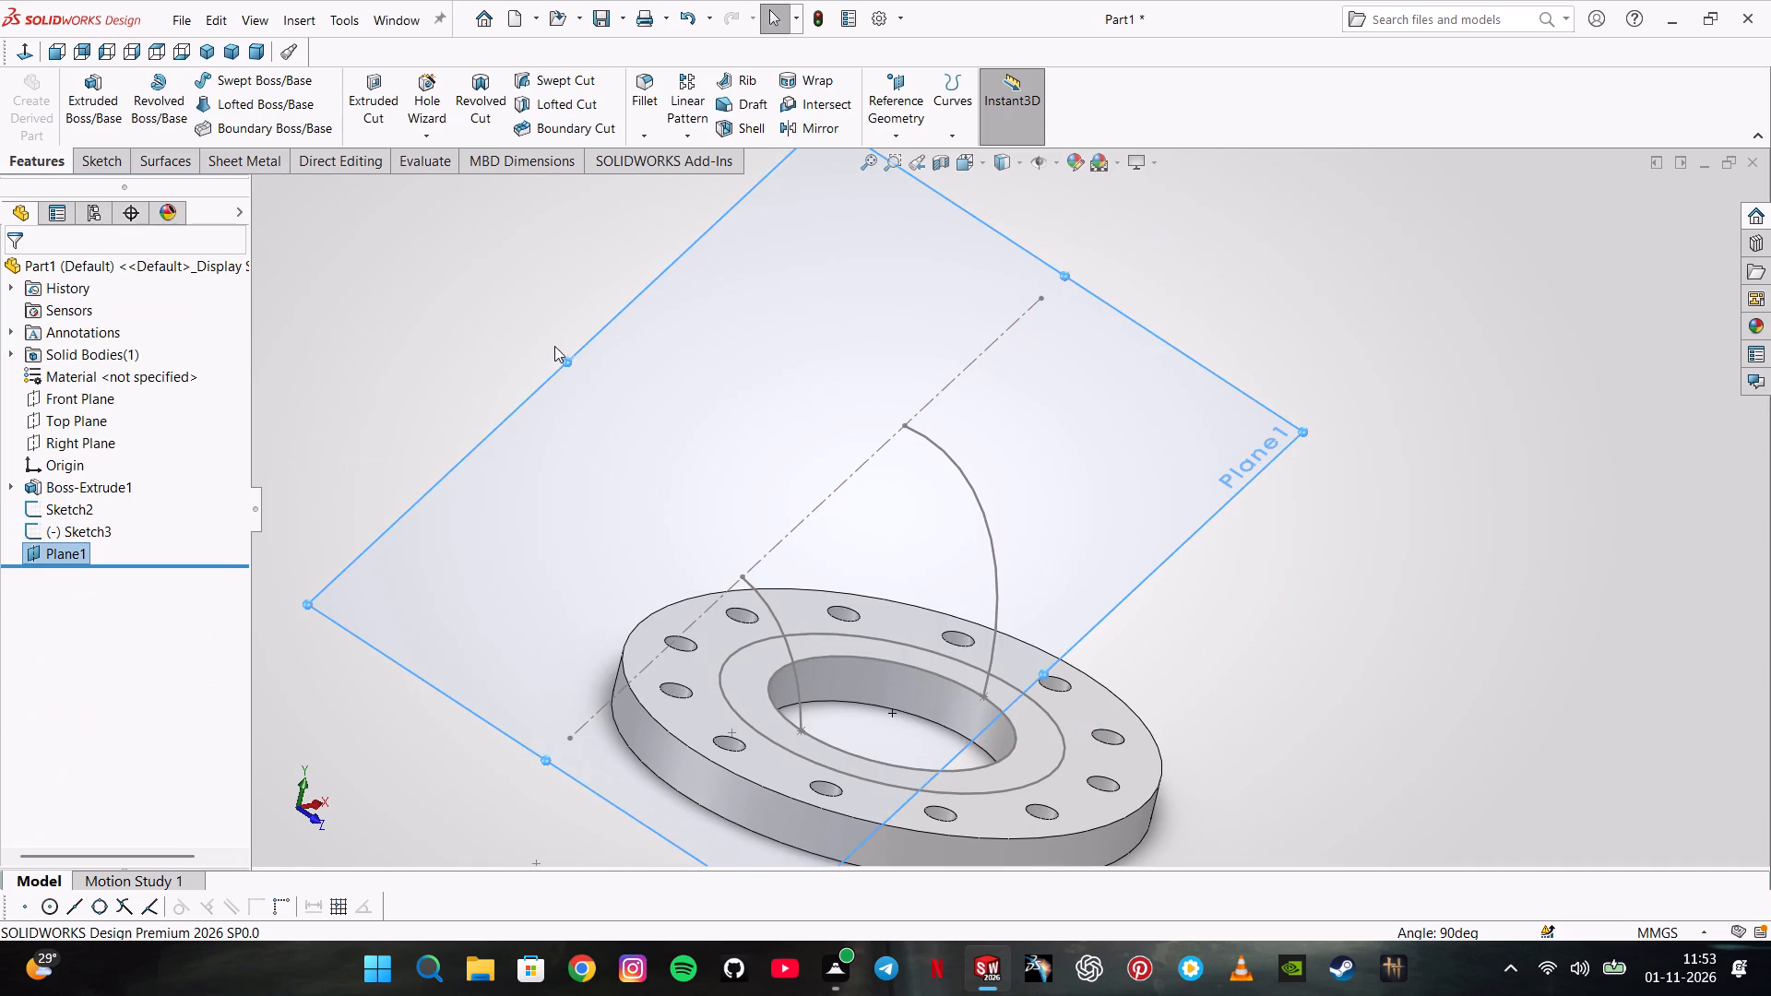
Start a sketch on the slanted reference plane and draw a circle of about 74 mm radius centred on the sketch origin.
click(648, 371)
click(729, 314)
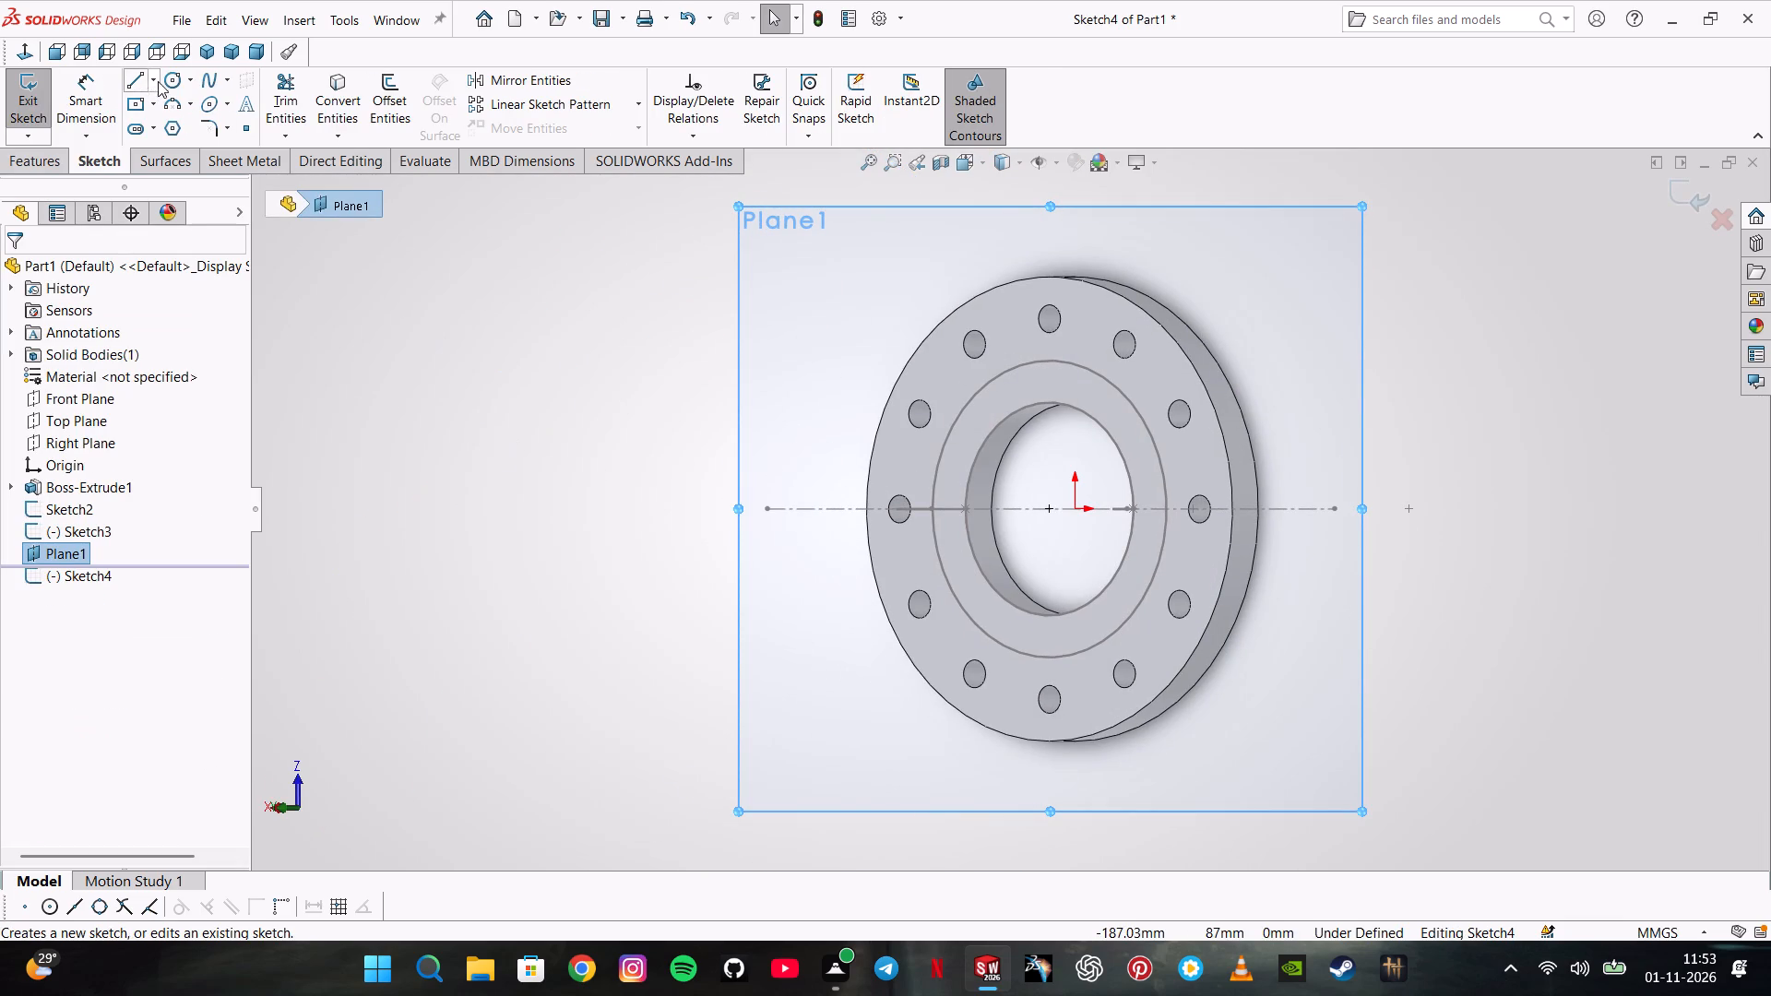
click(169, 79)
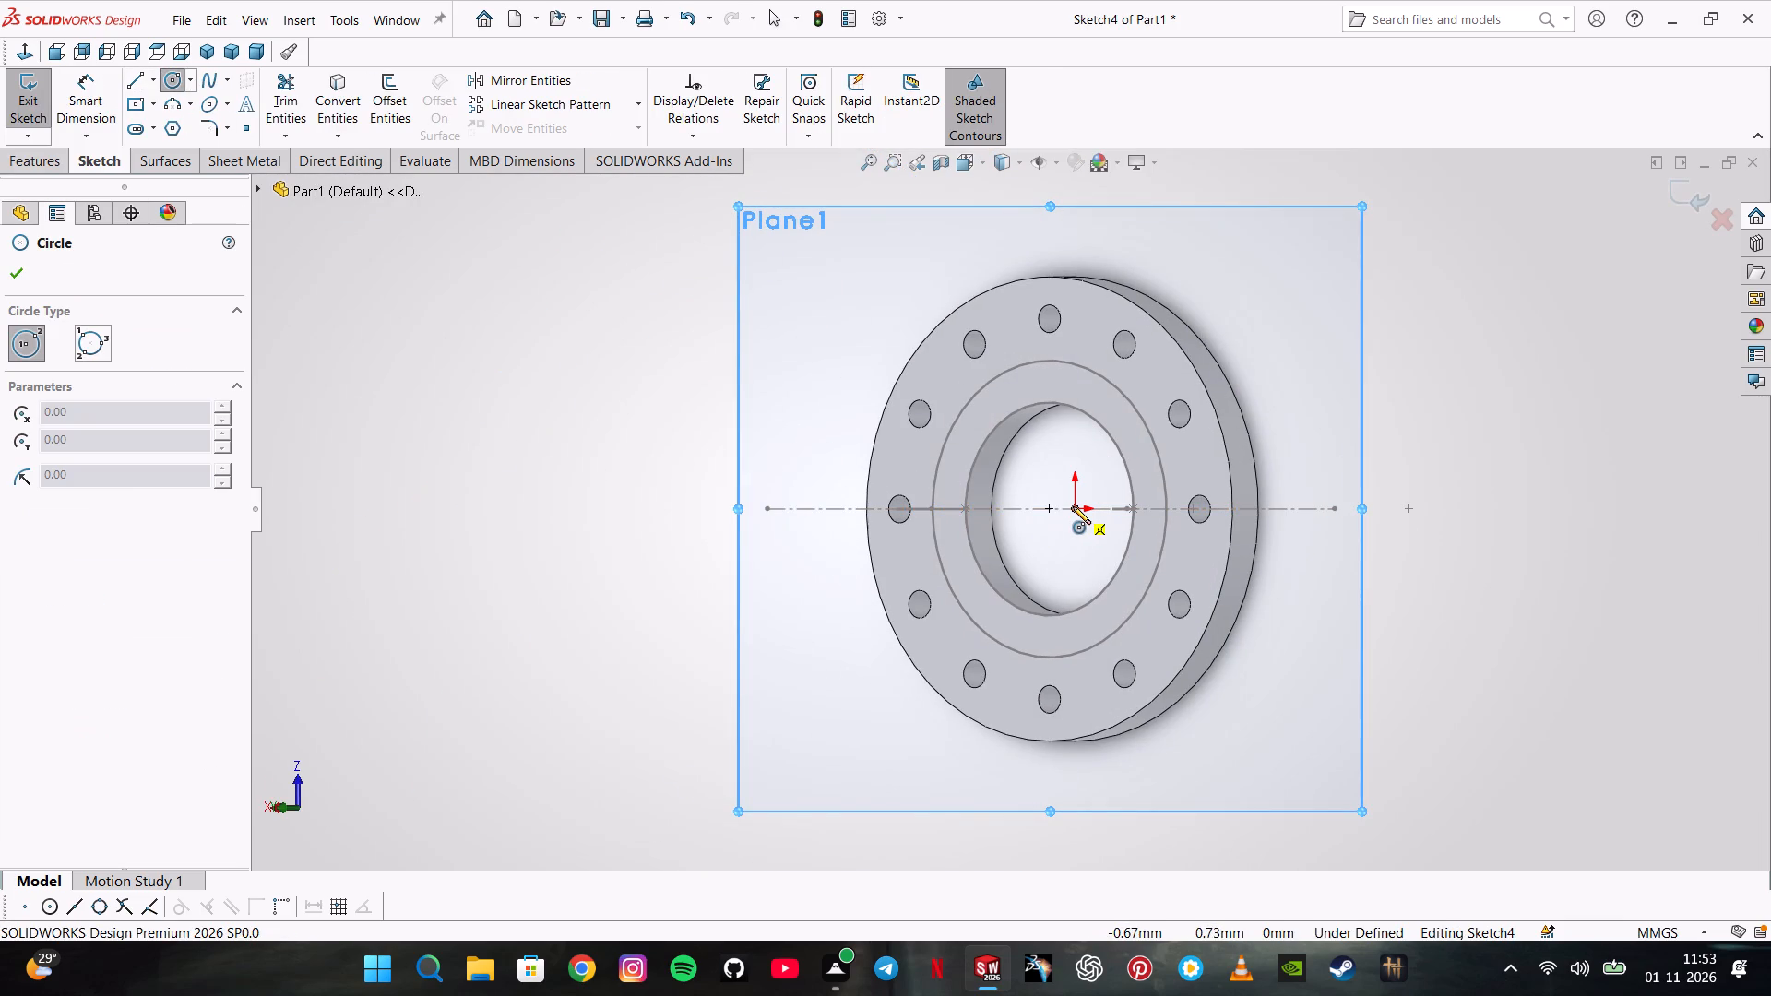
click(1074, 510)
click(1321, 646)
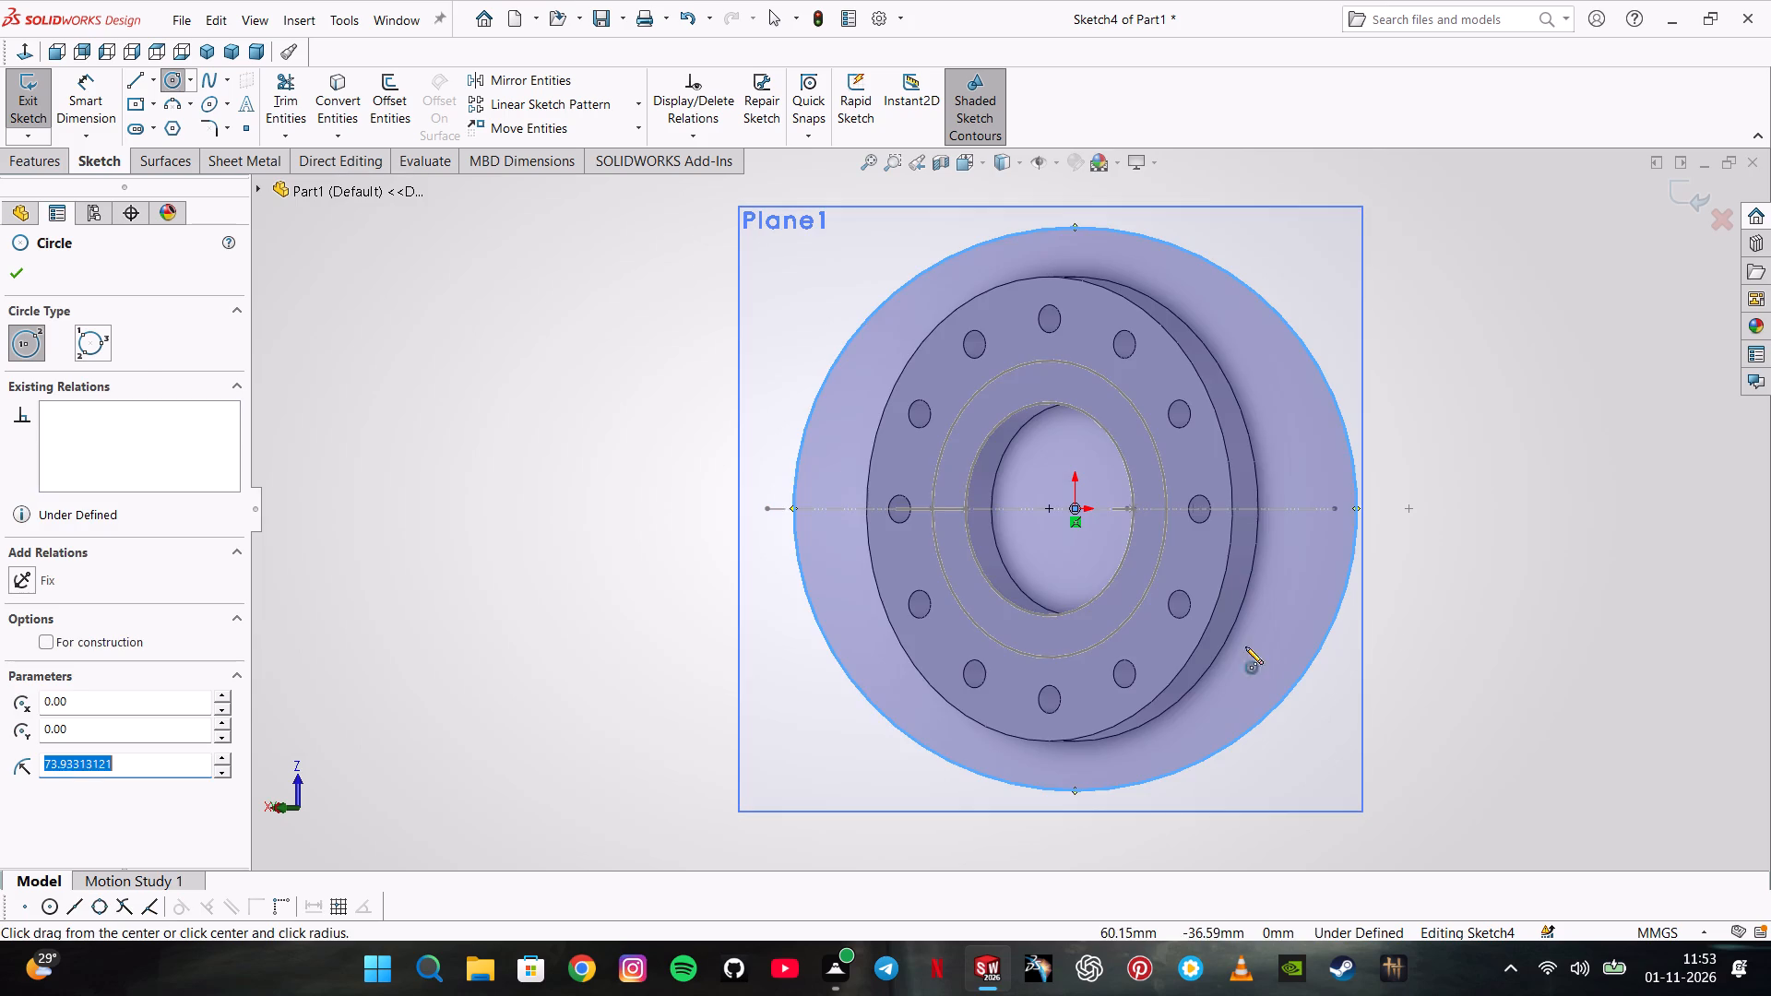
click(1076, 508)
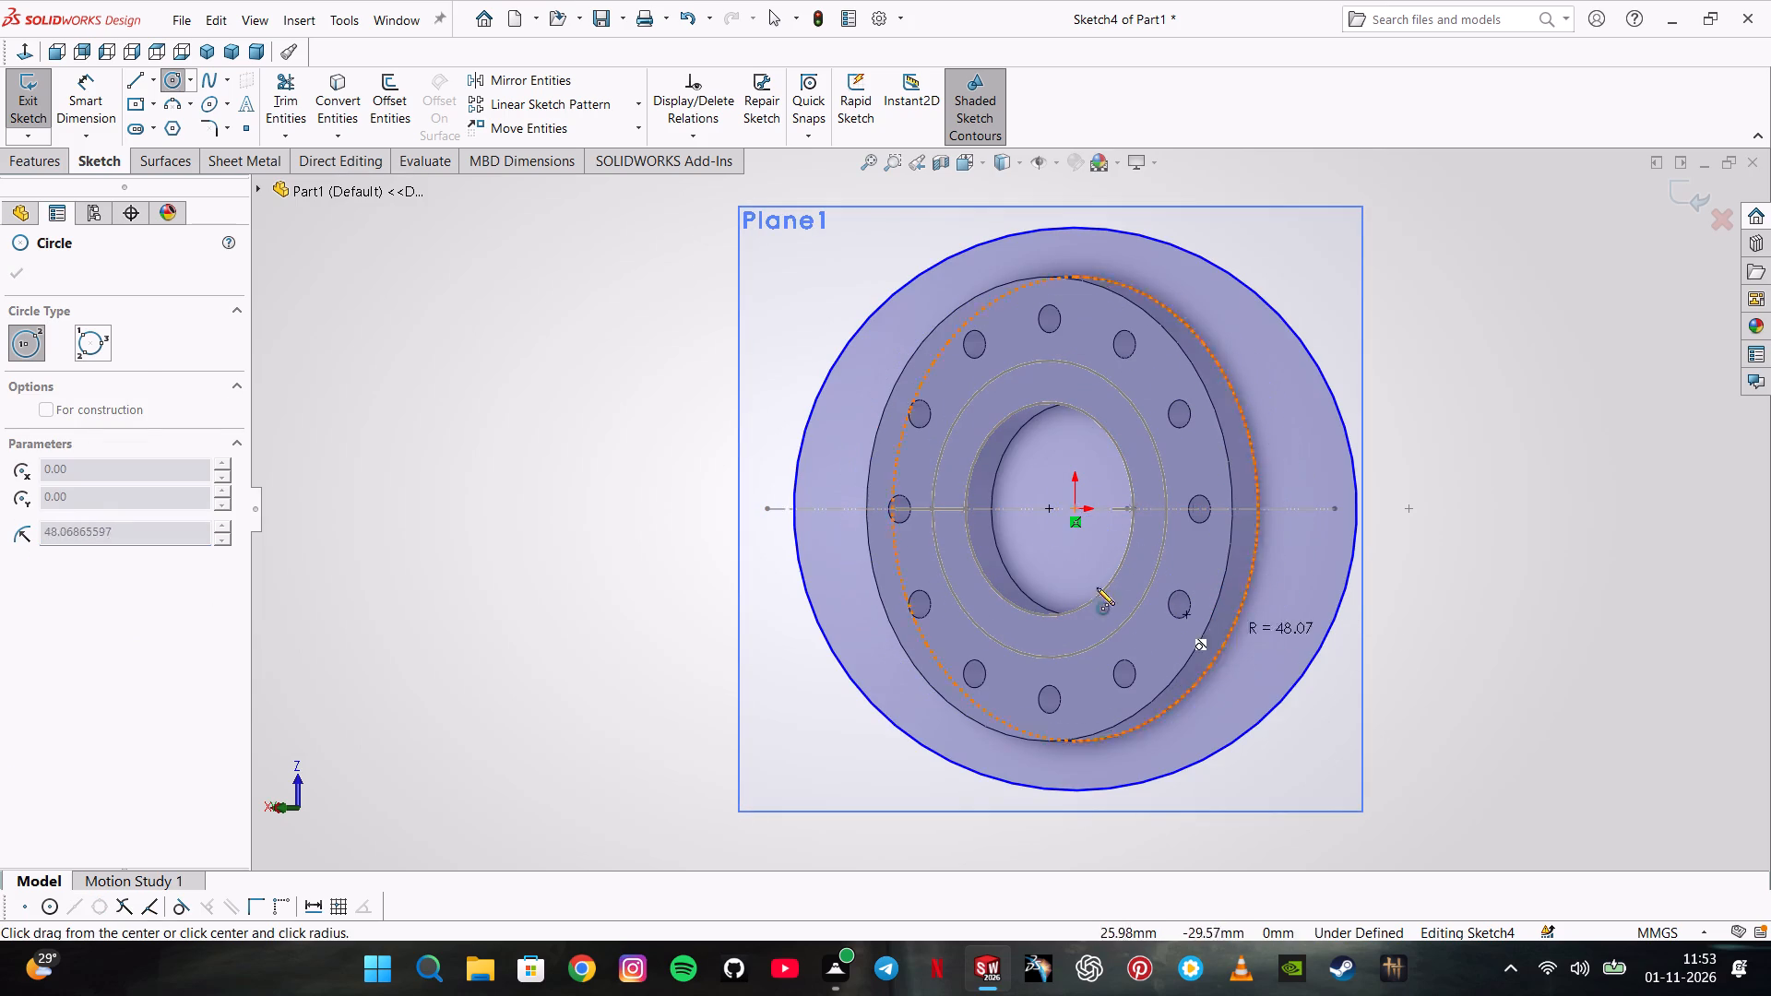
key(Escape)
Dimension the circle on the slanted plane to a diameter of 56 mm.
click(60, 91)
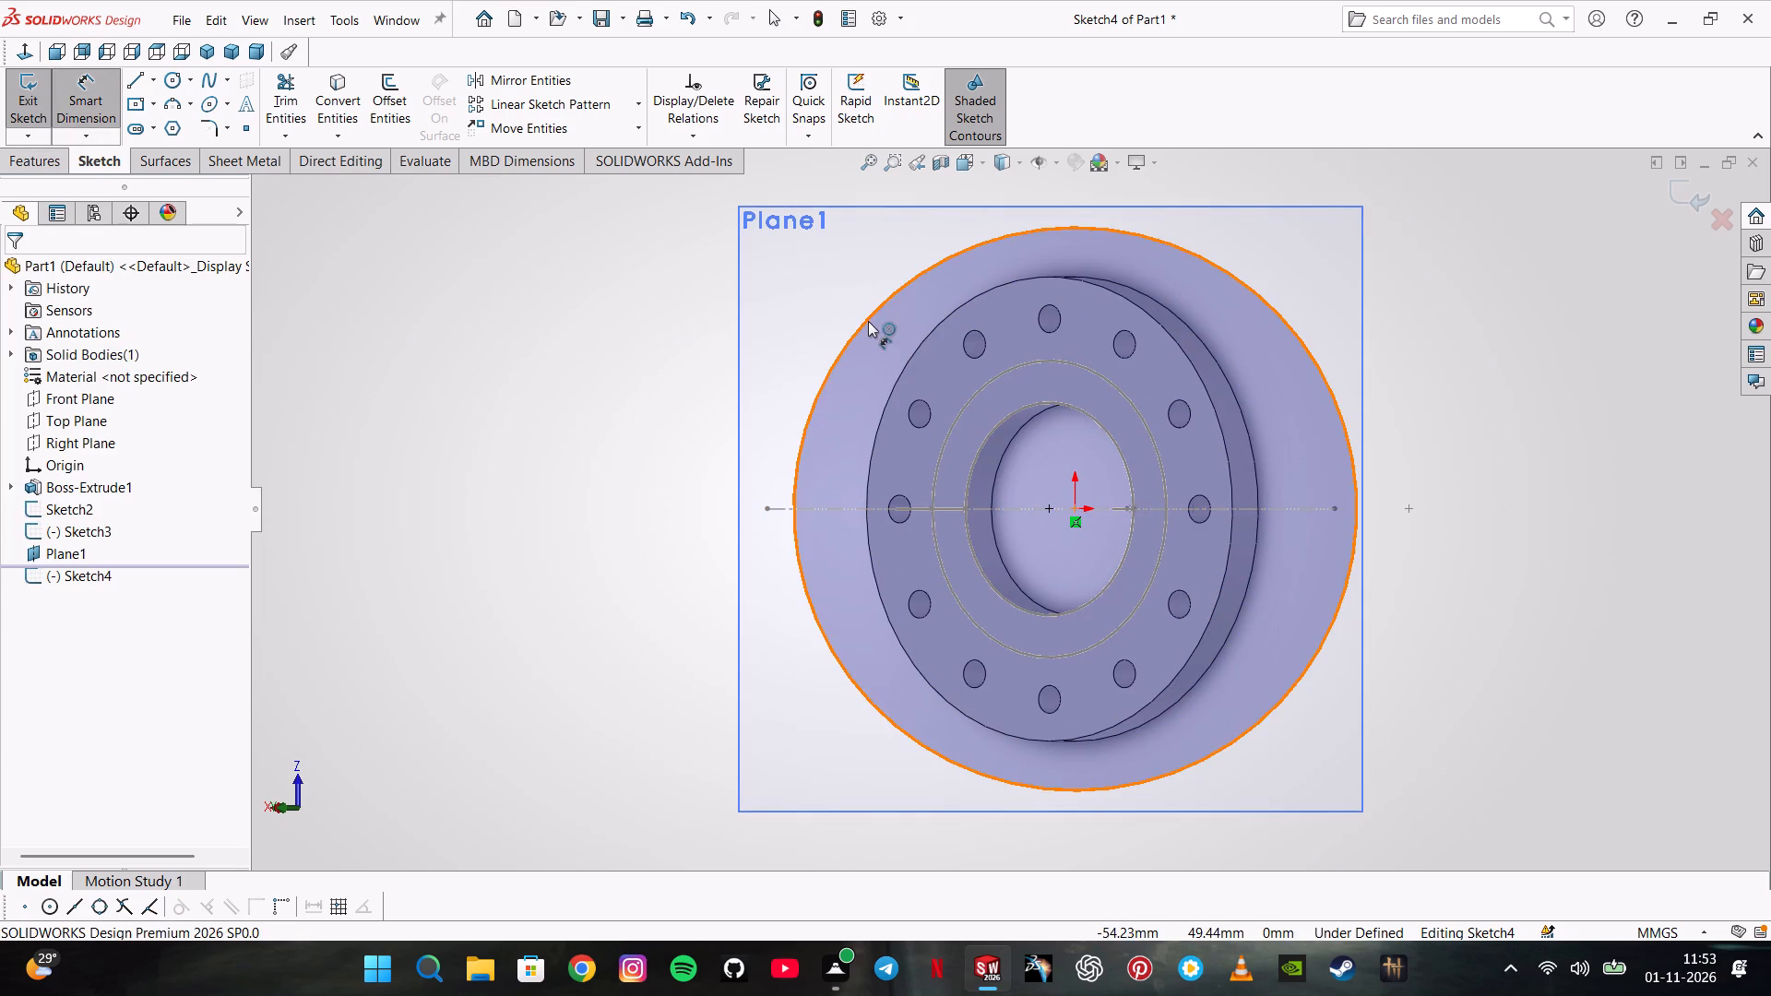
click(868, 321)
click(768, 344)
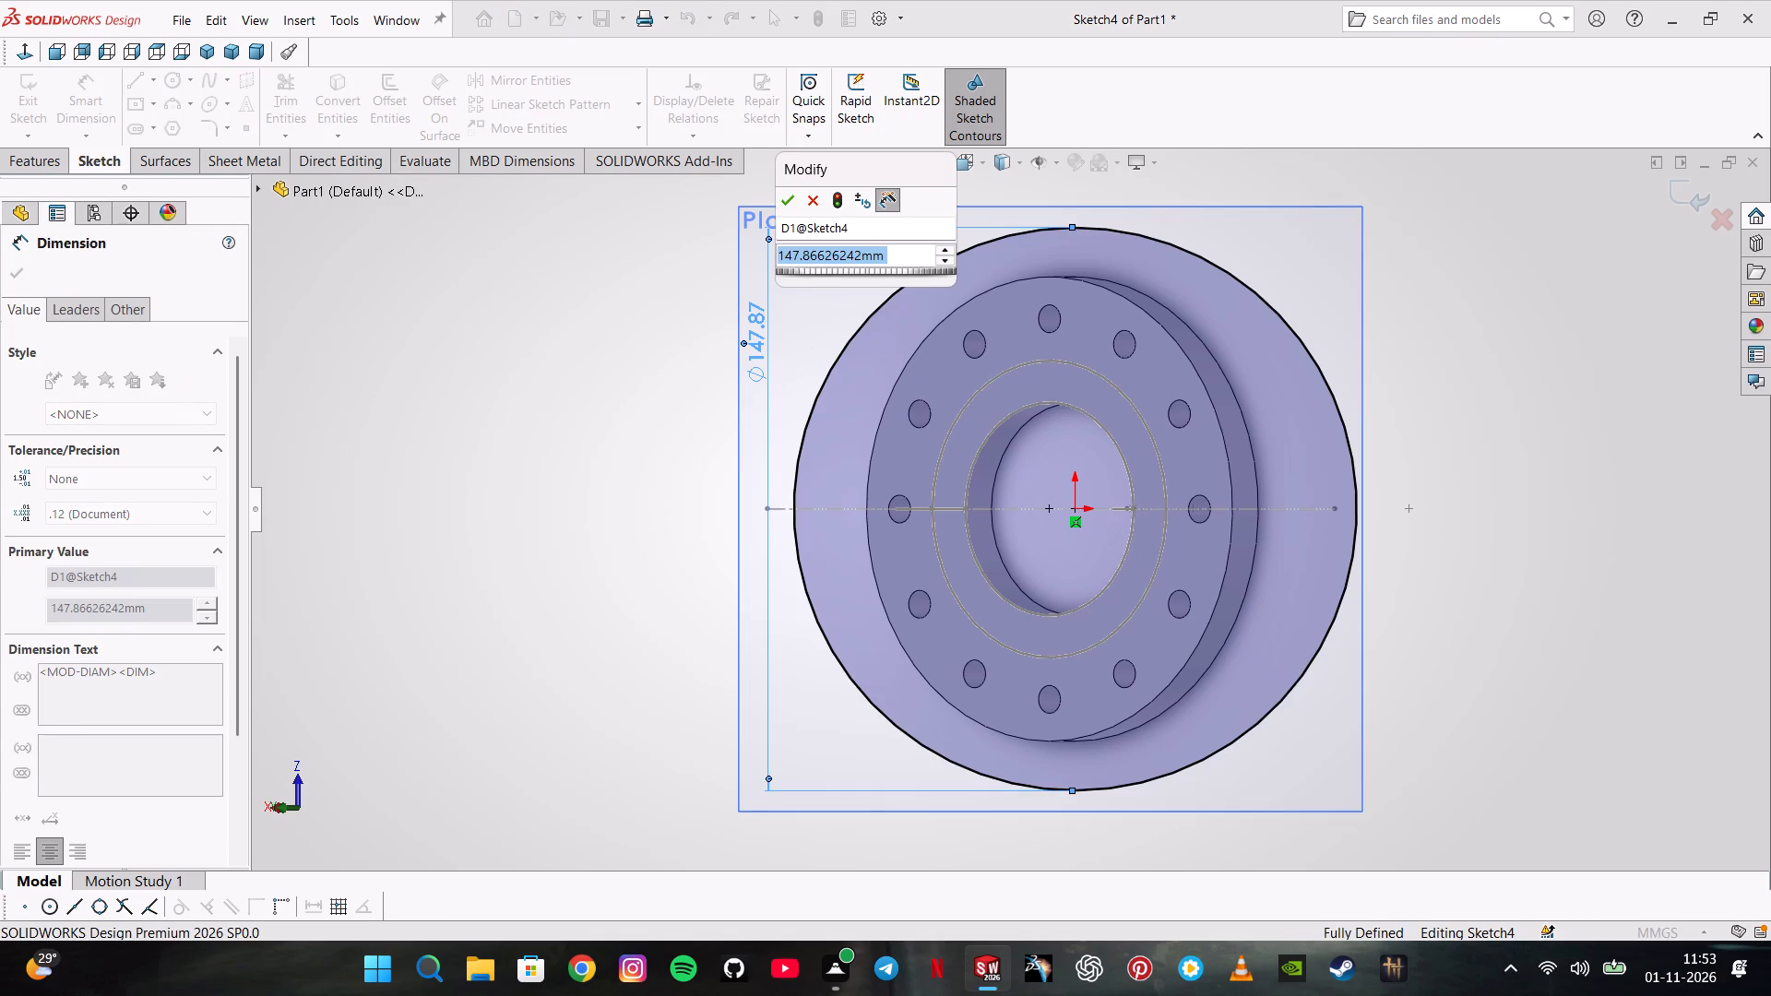
text(56)
key(Return)
scroll(768, 344, down, 1)
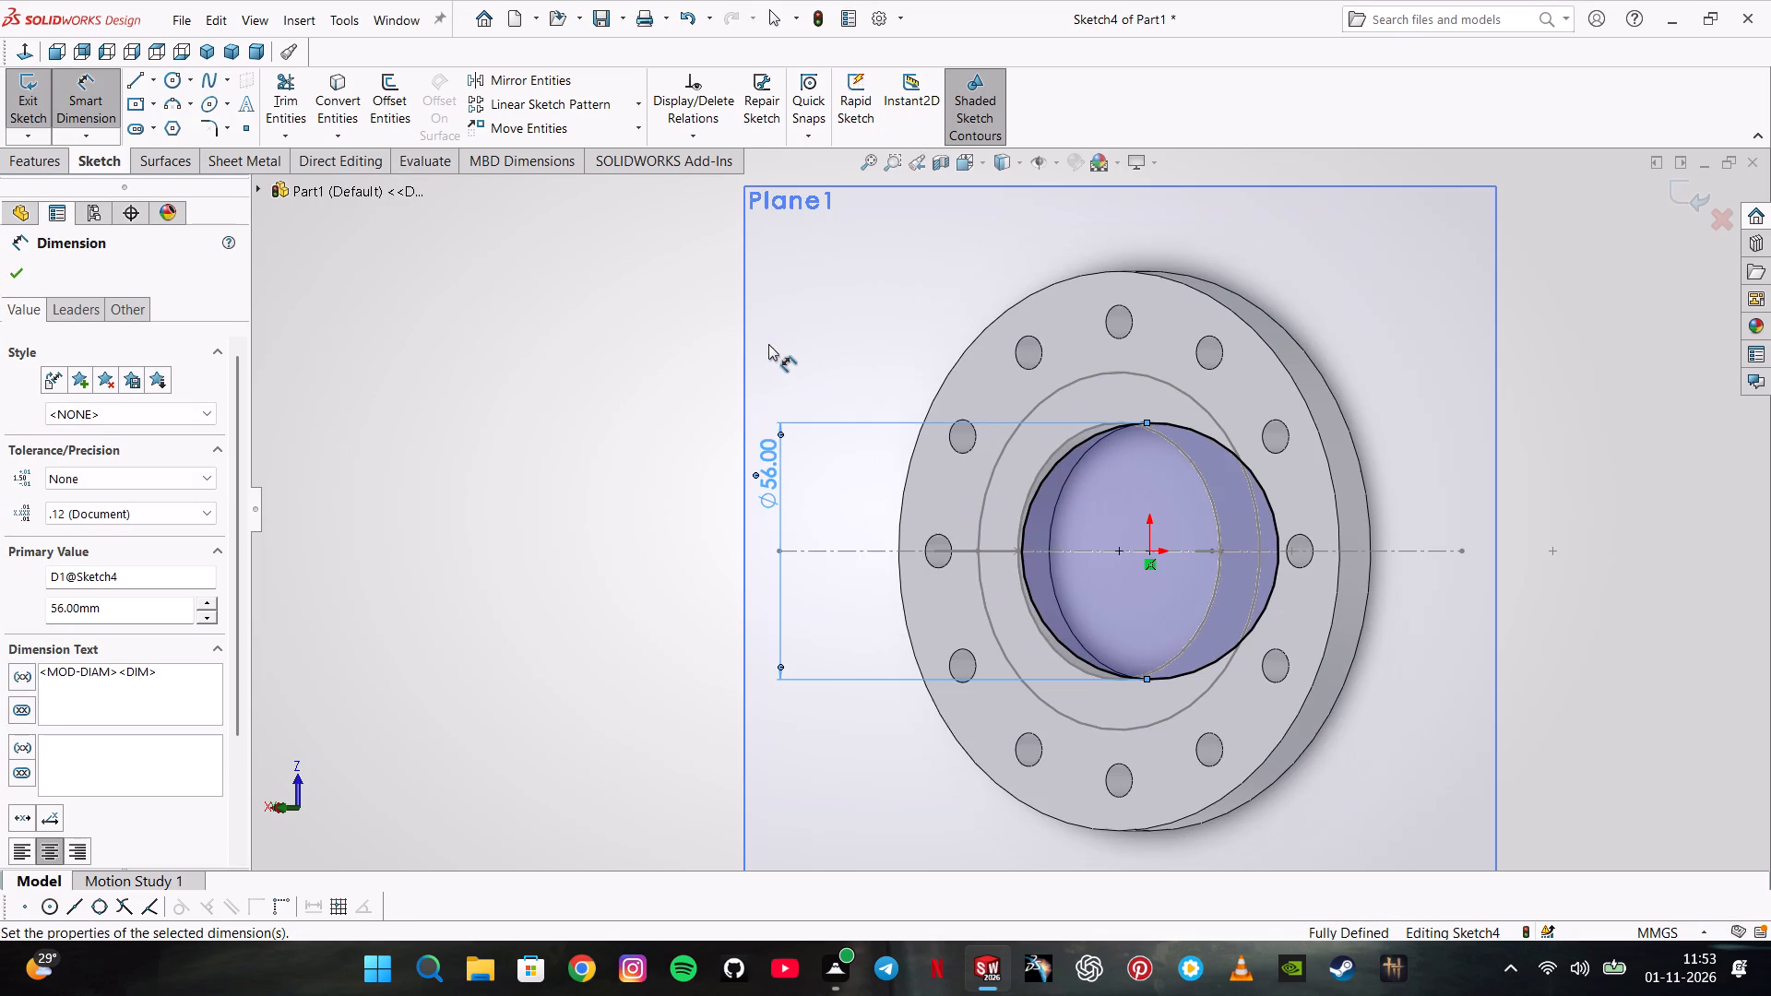
Offset the 56 mm circle outward by 33 mm to form the second flange's outer edge.
click(370, 90)
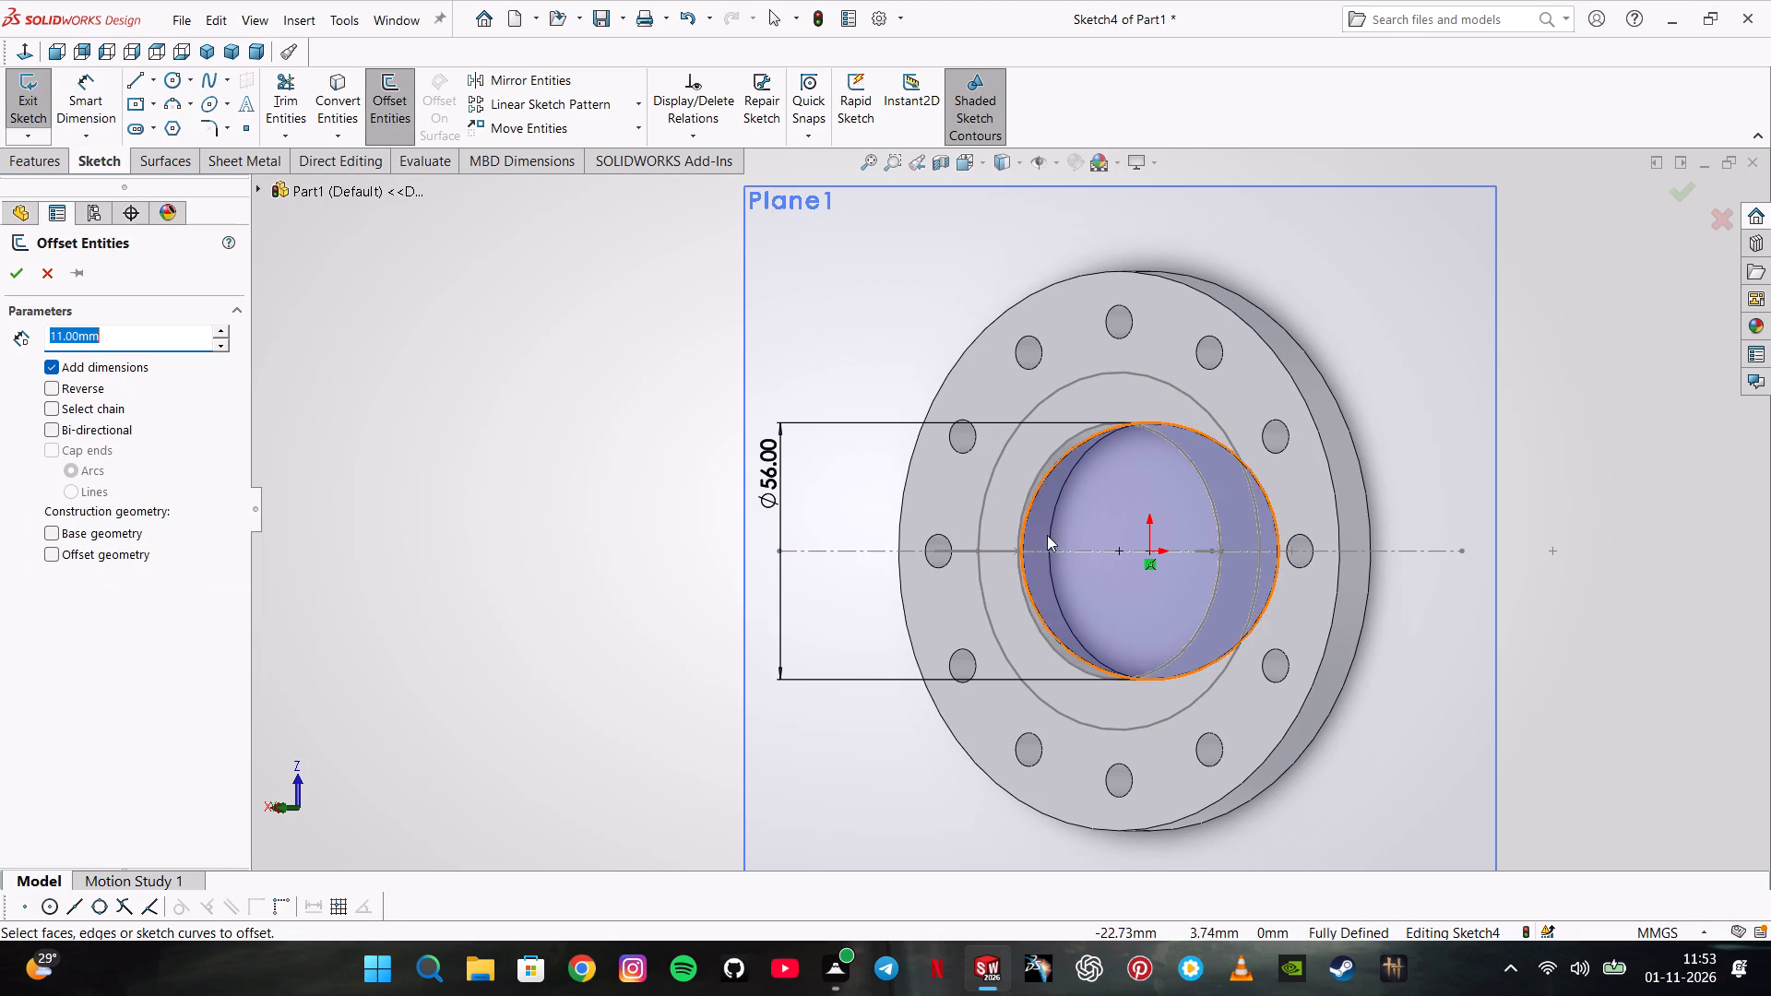
middle_drag(1038, 482, 1089, 506)
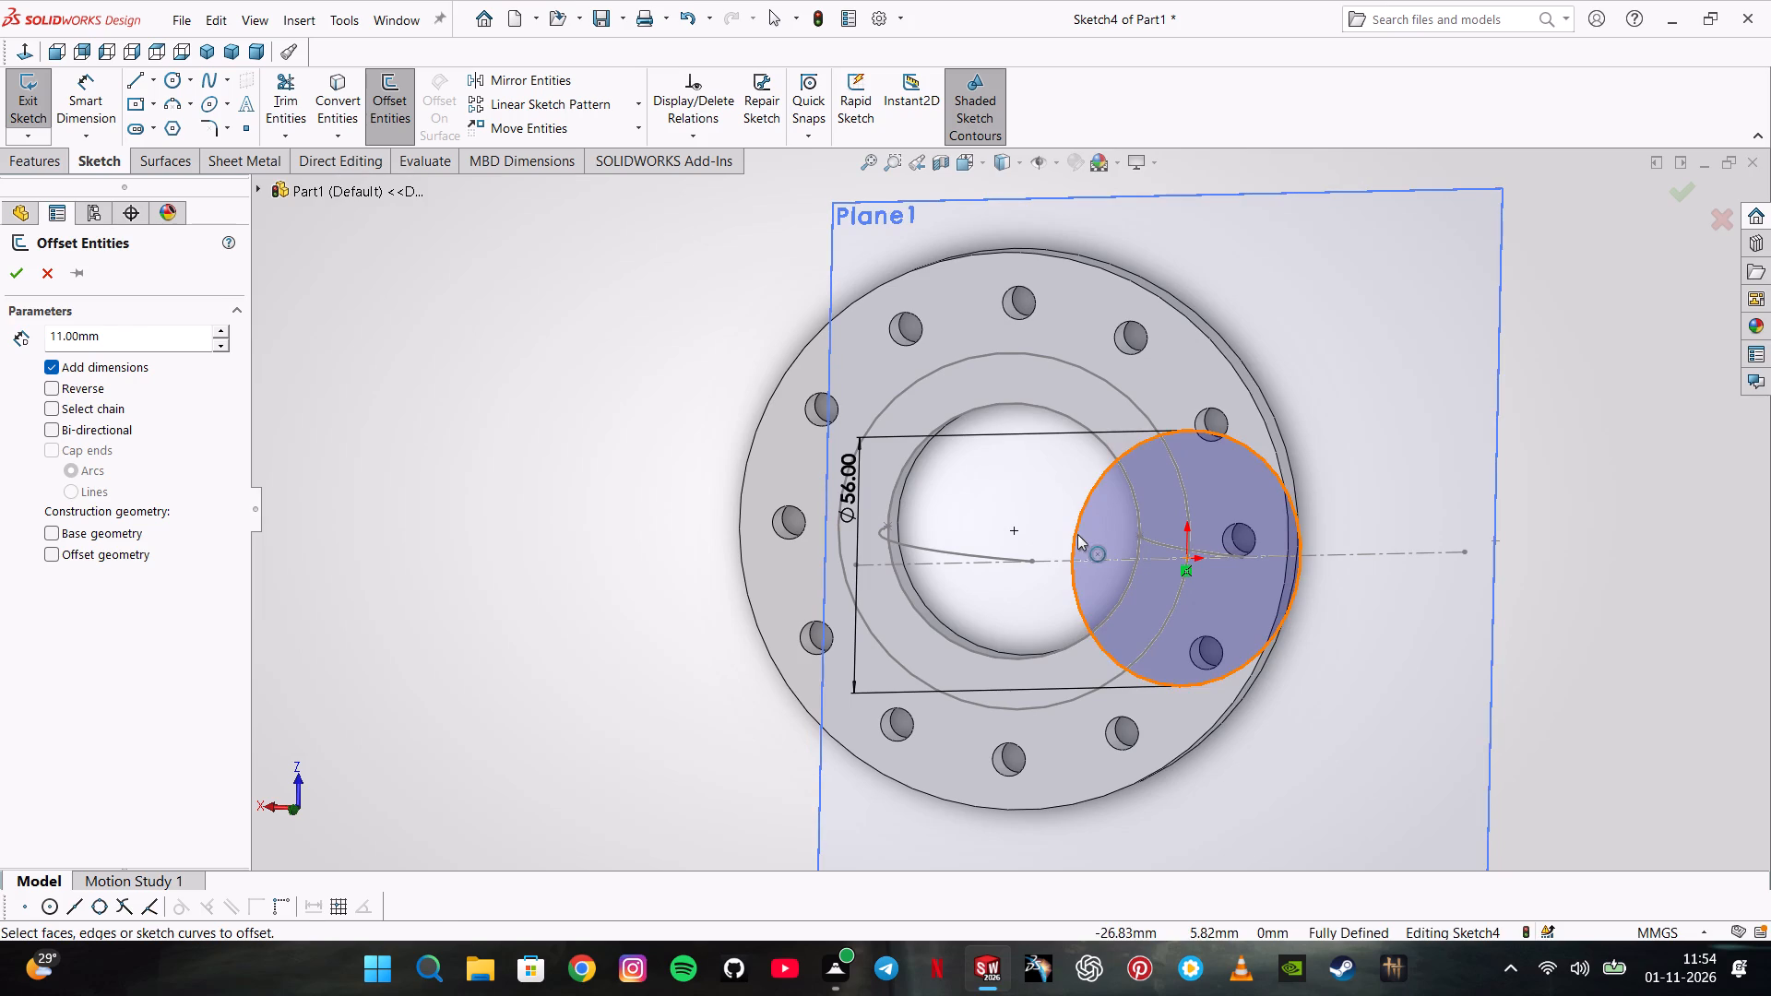
click(1077, 534)
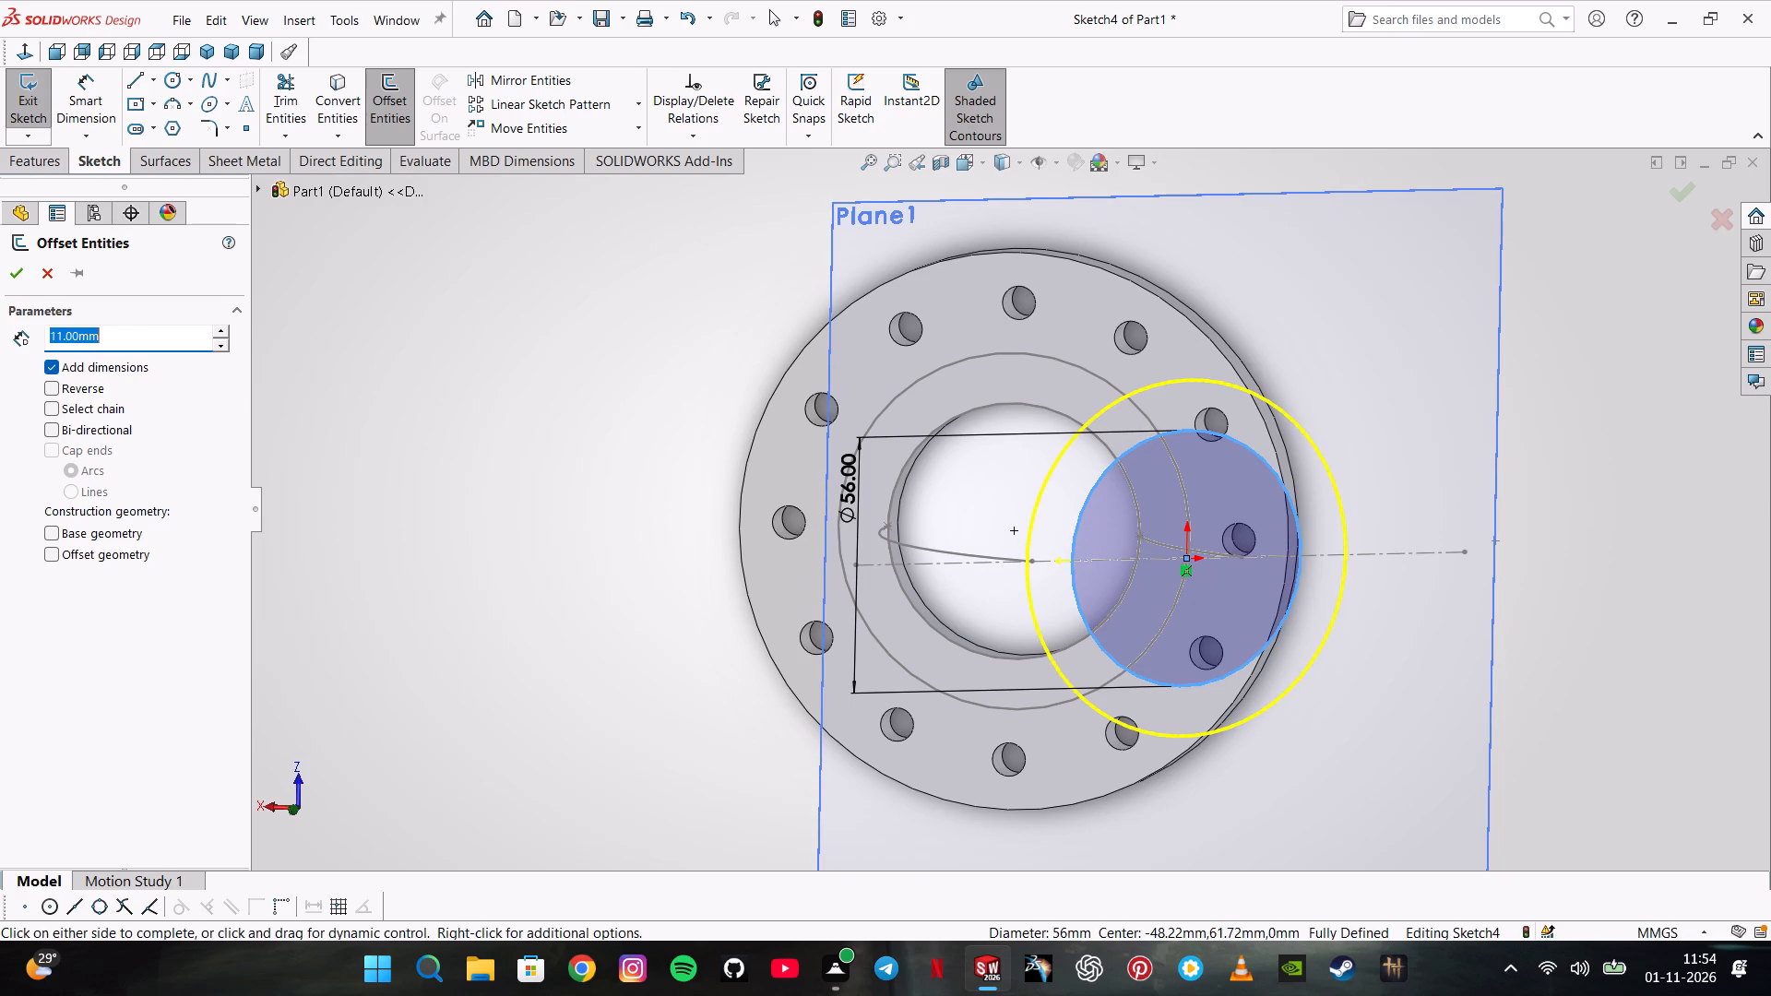
text(33)
key(Return)
key(Return)
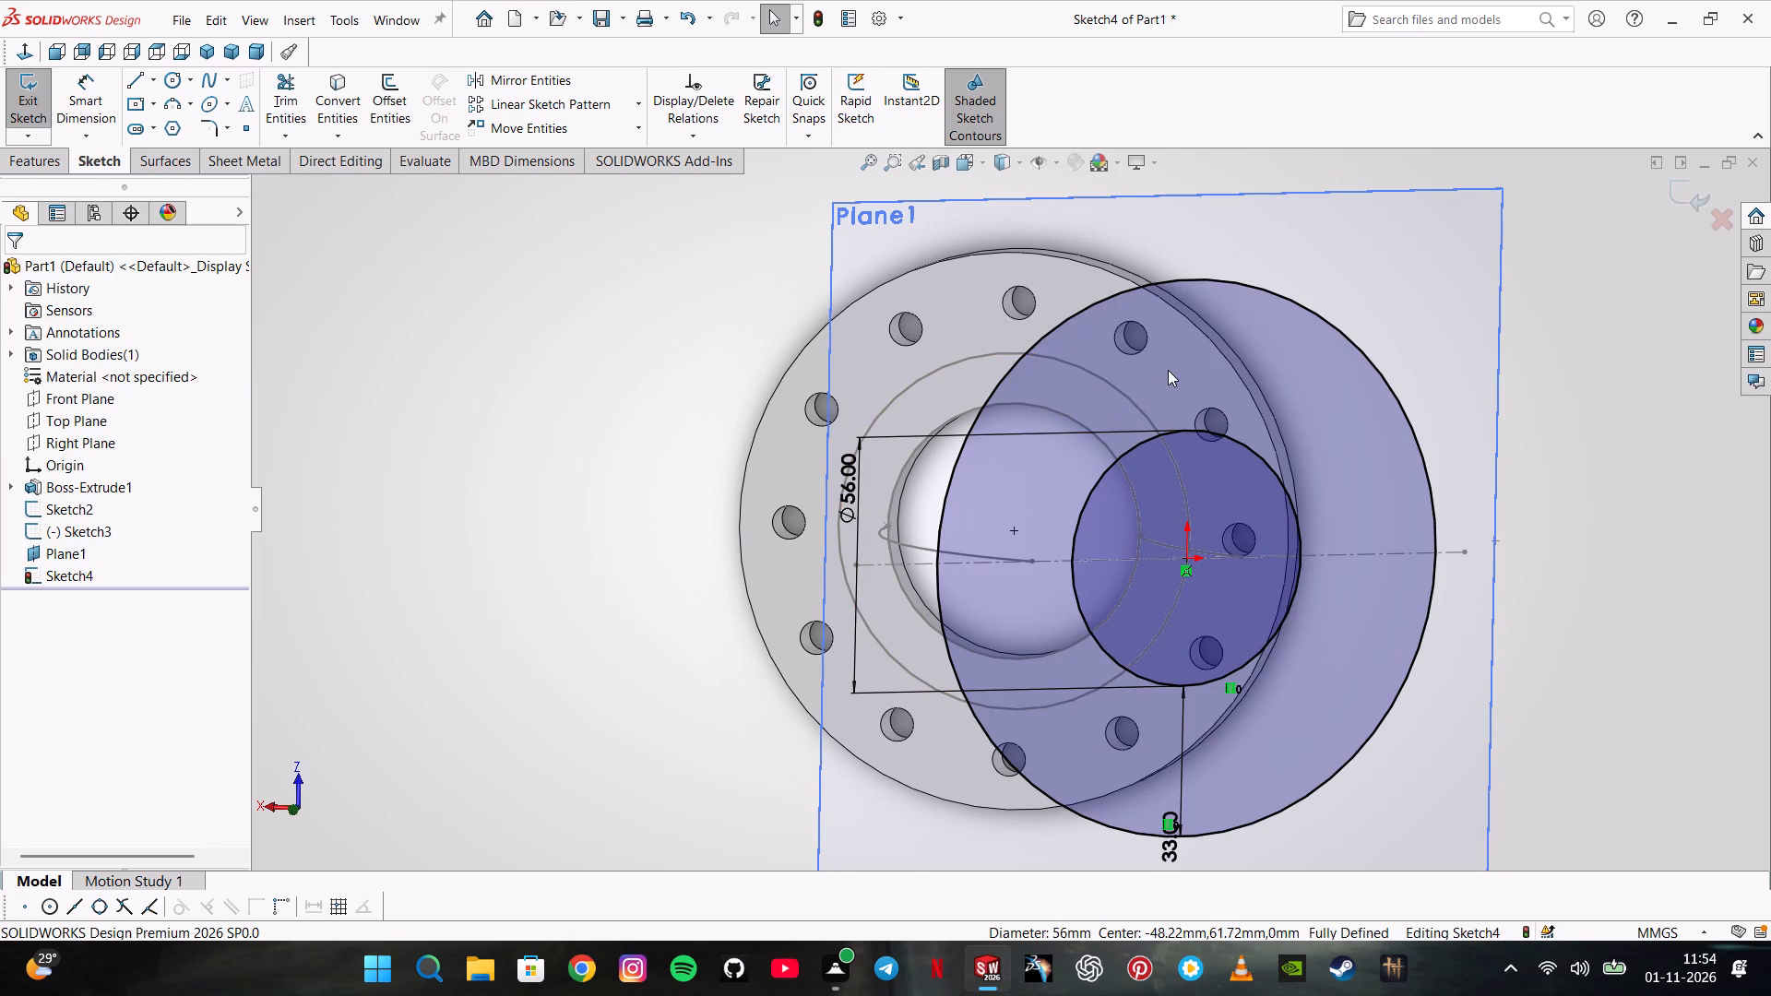
Offset the outer circle inward by 11 mm and convert the offset circle to construction geometry.
middle_drag(1298, 293, 1241, 302)
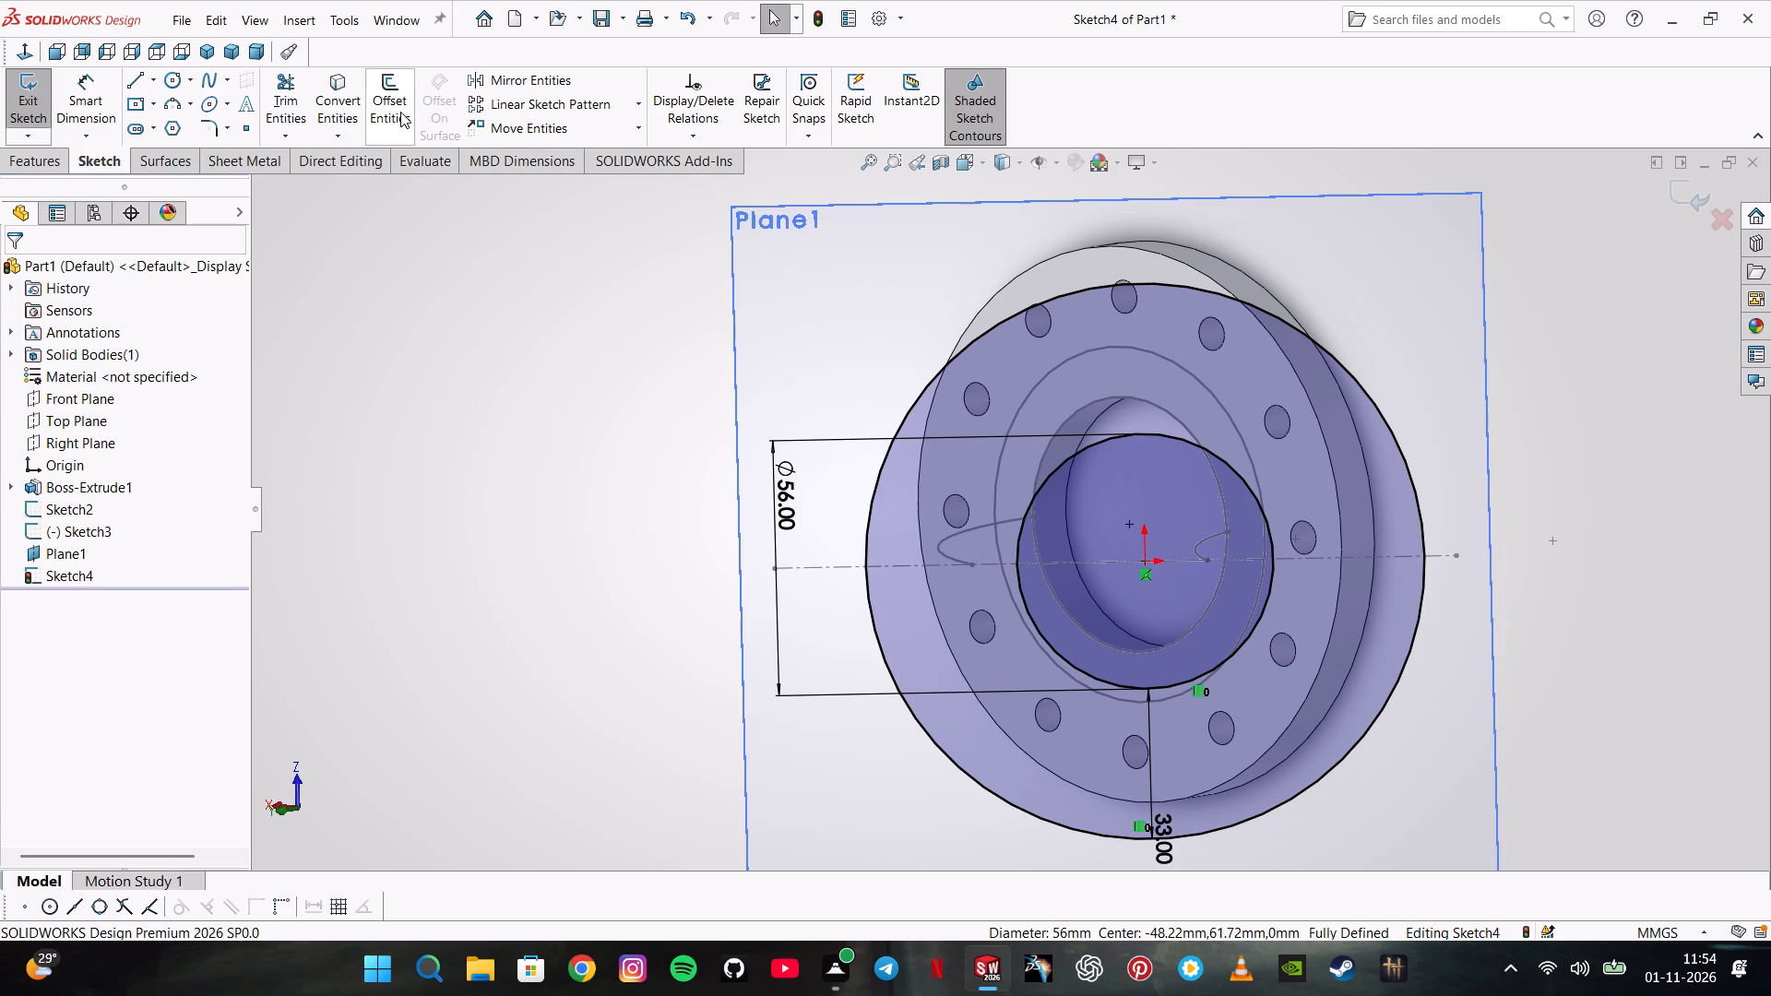
click(400, 112)
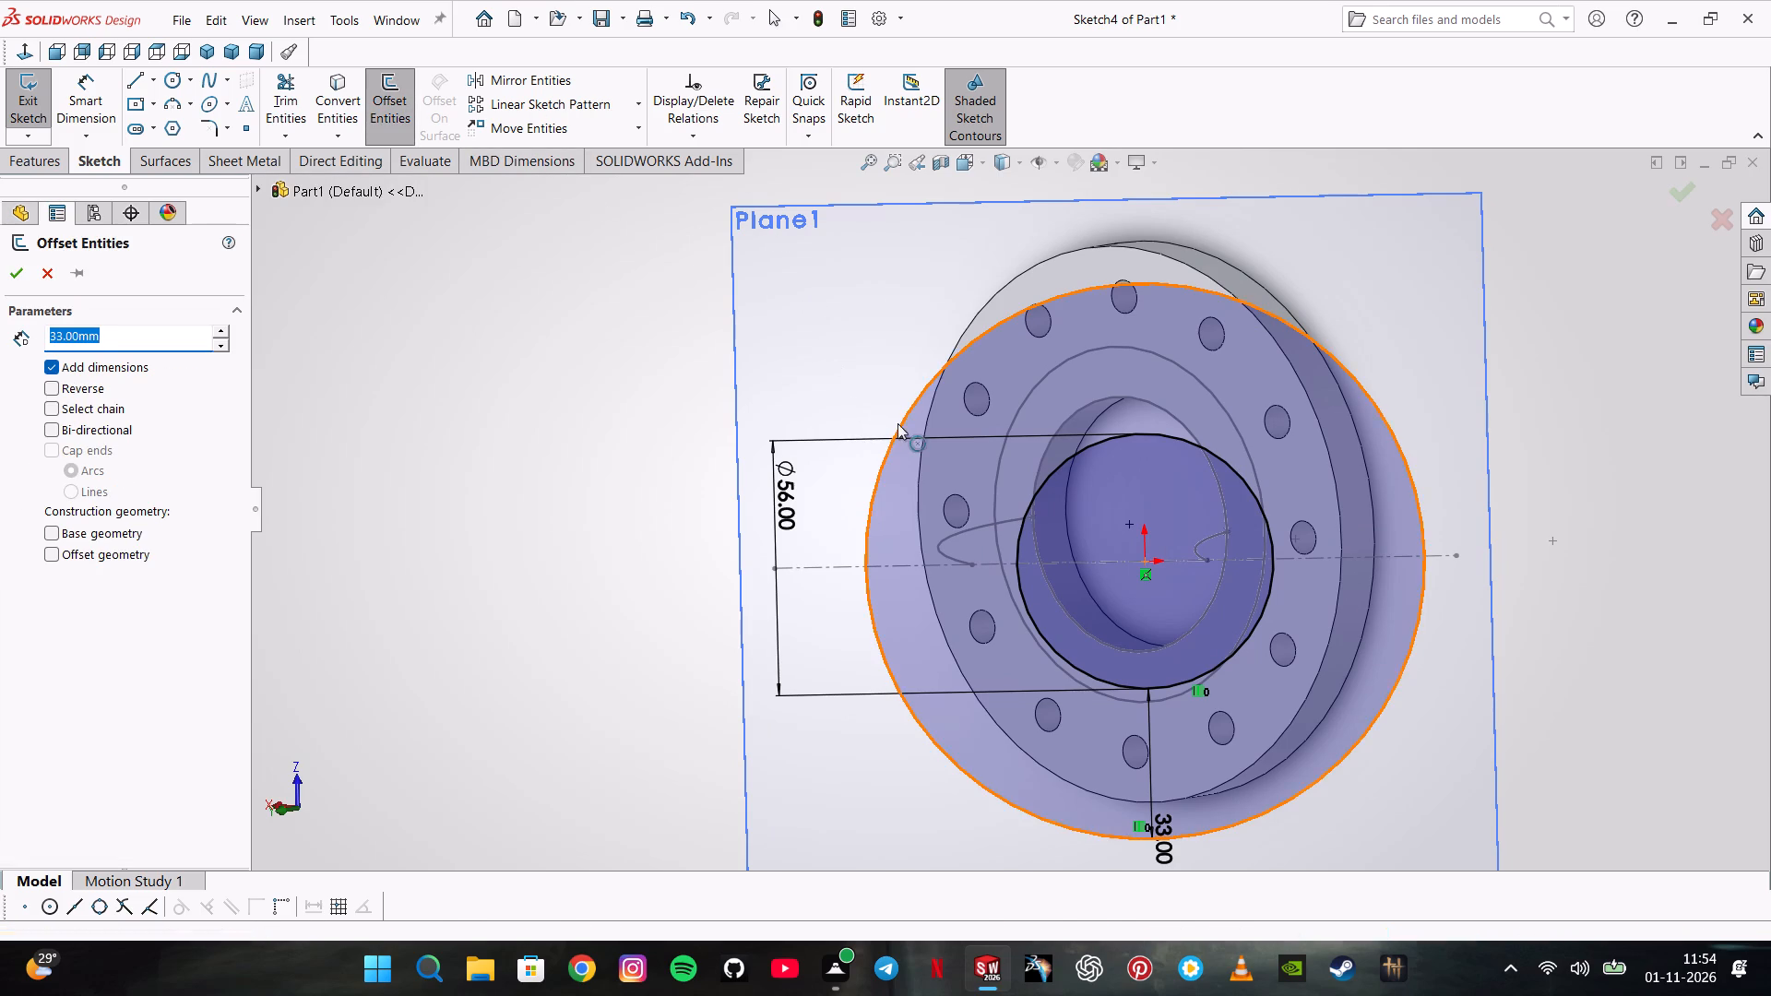
click(897, 423)
text(11)
key(Return)
click(68, 391)
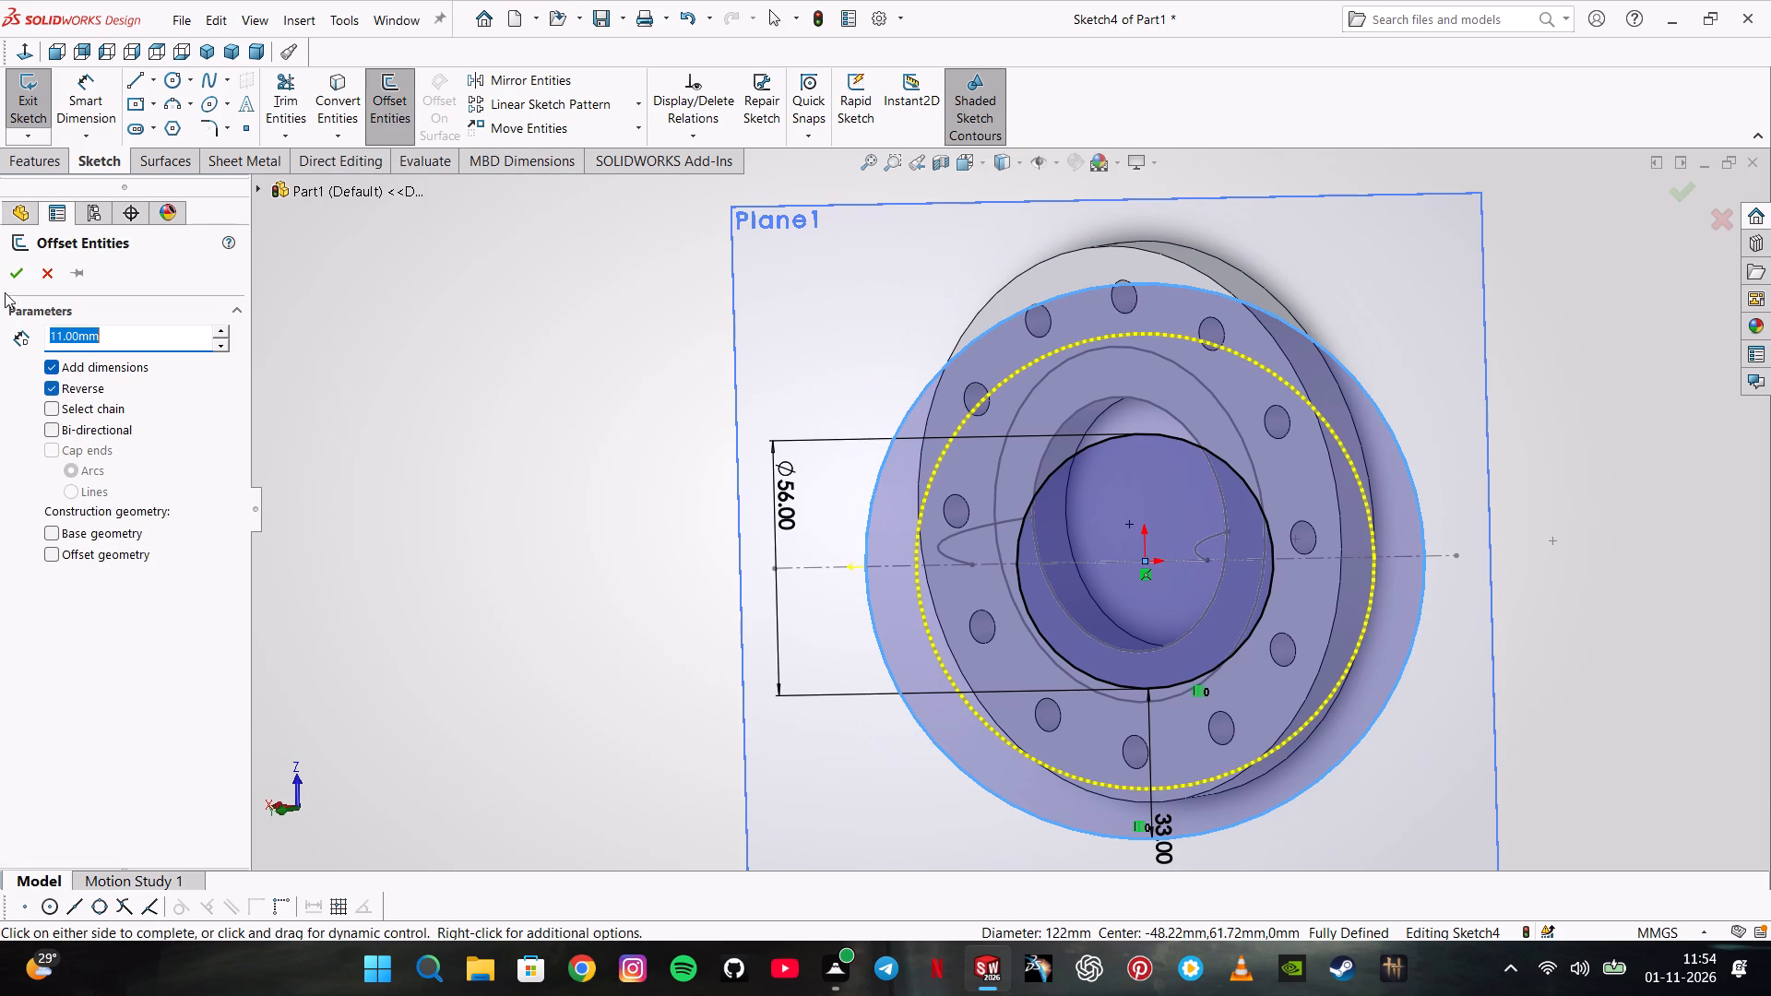
click(7, 268)
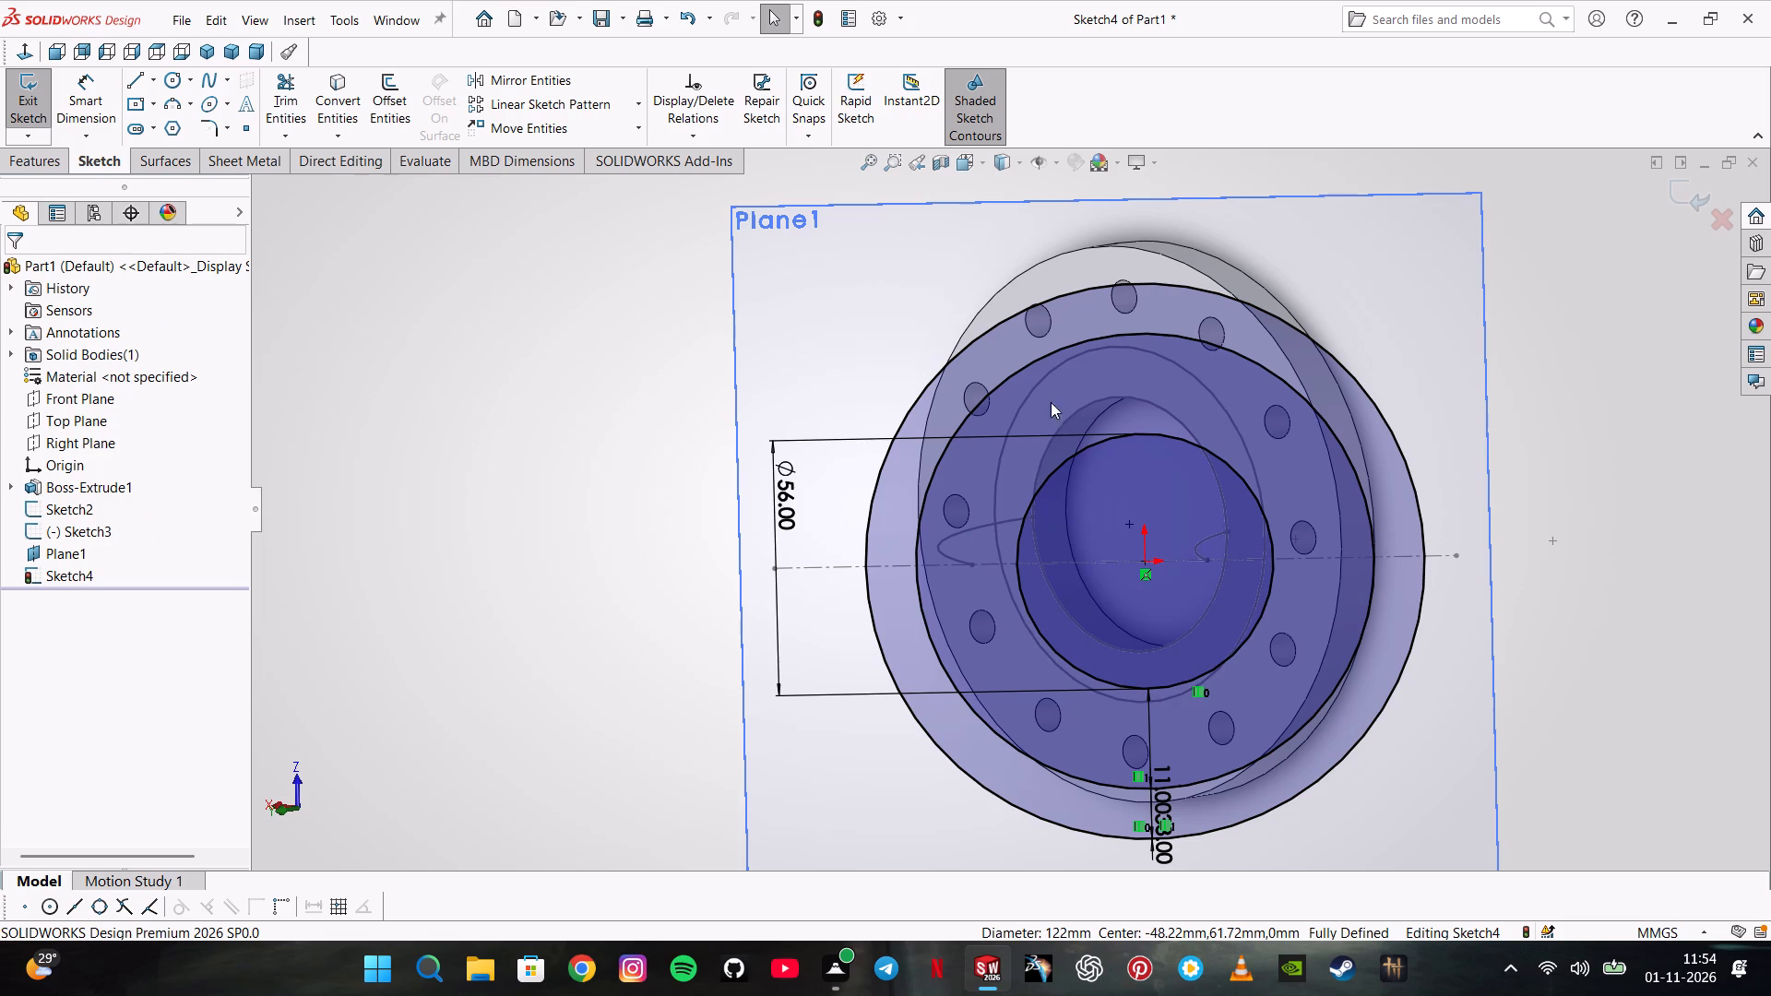
right_click(1032, 365)
click(1074, 335)
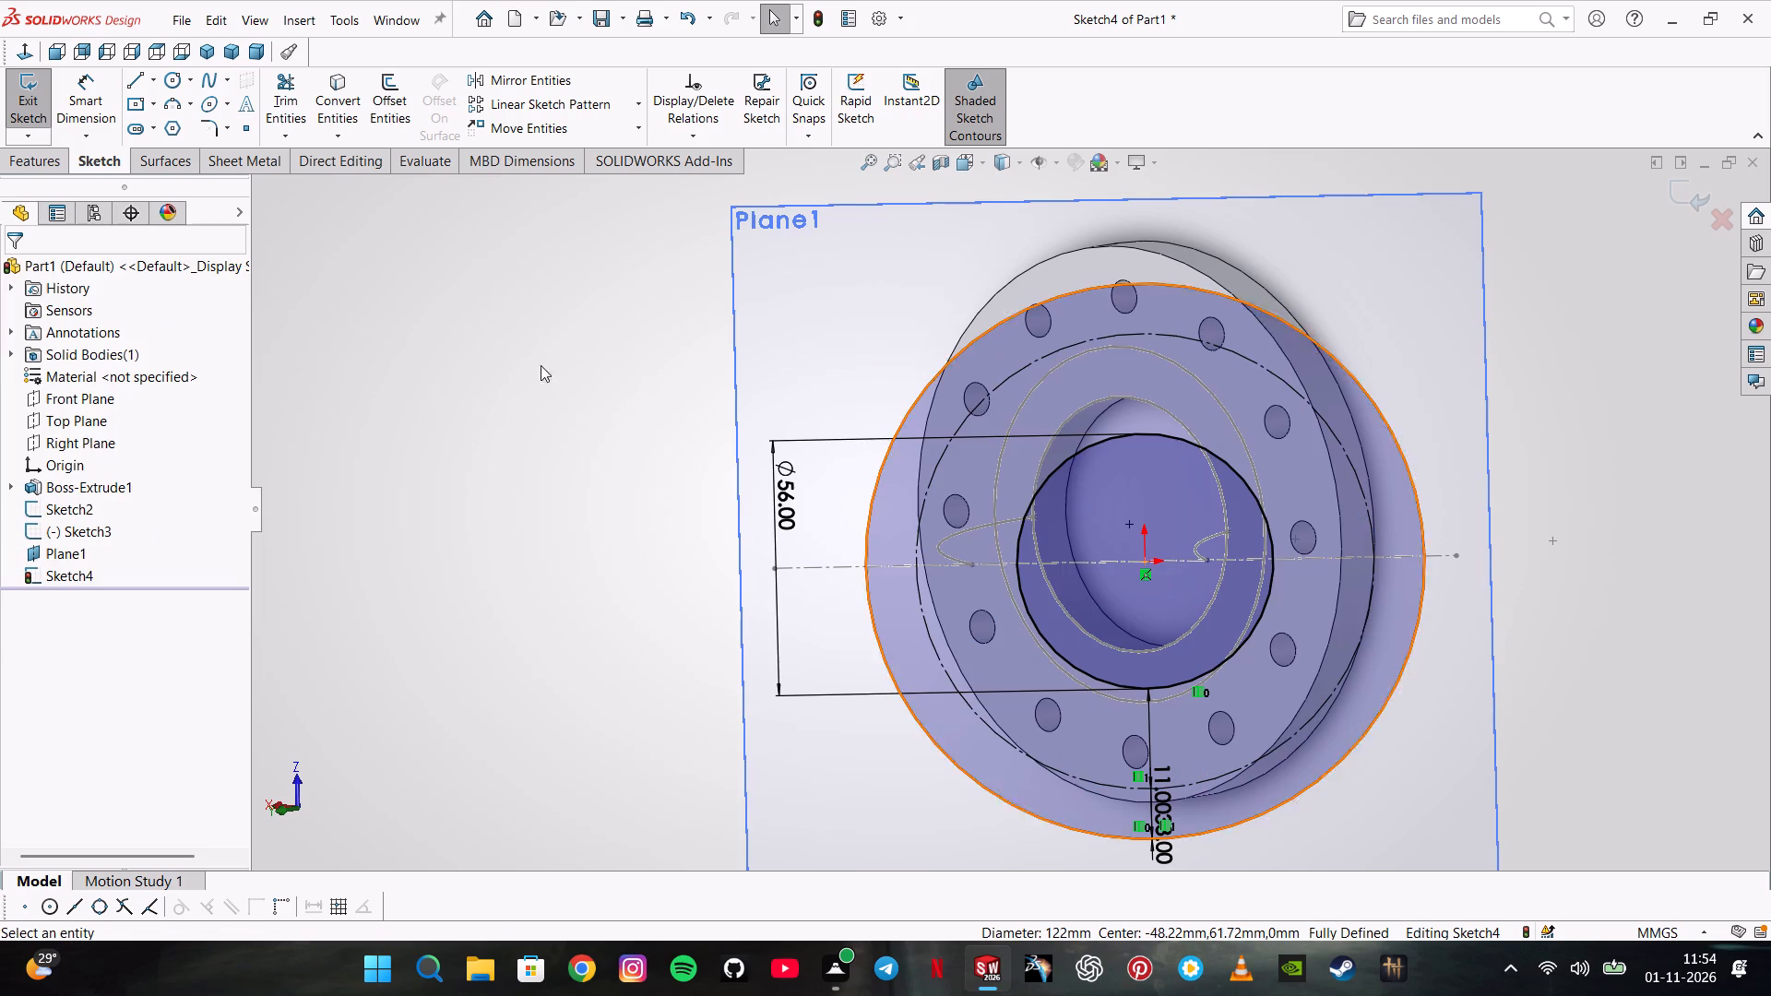
Draw a 7.33 mm diameter hole circle on the construction circle, vertically aligned above the sketch origin.
click(179, 79)
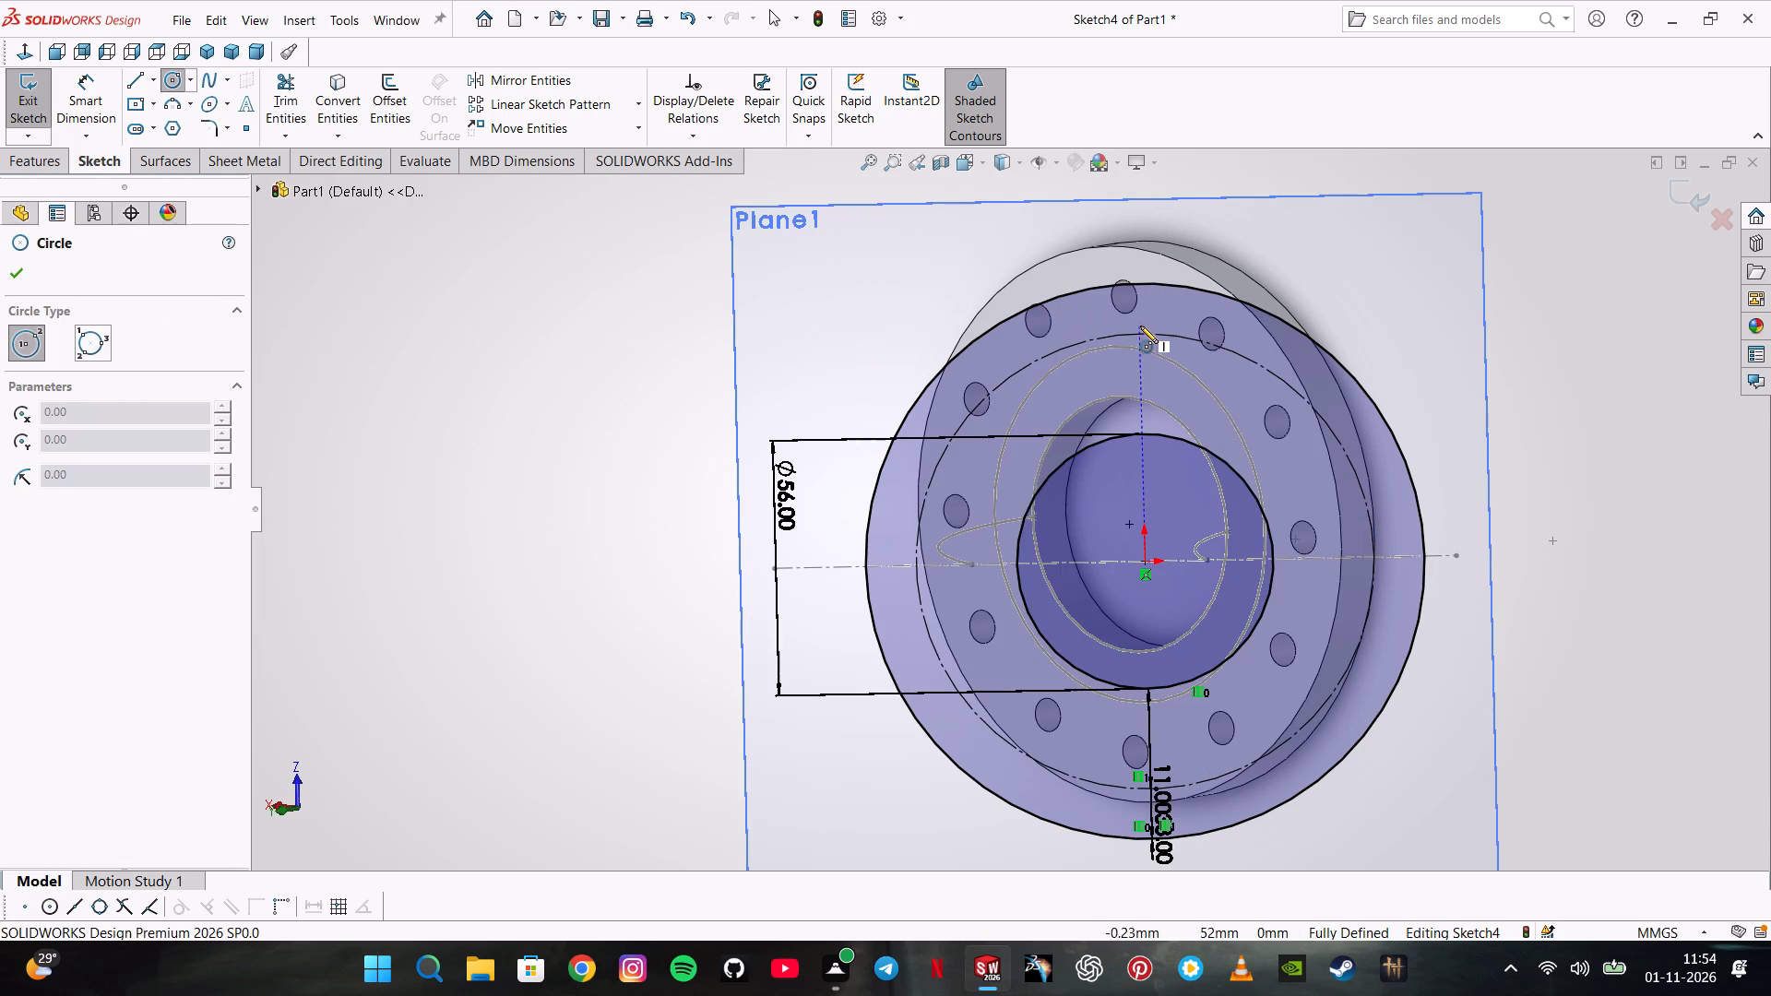
click(1143, 331)
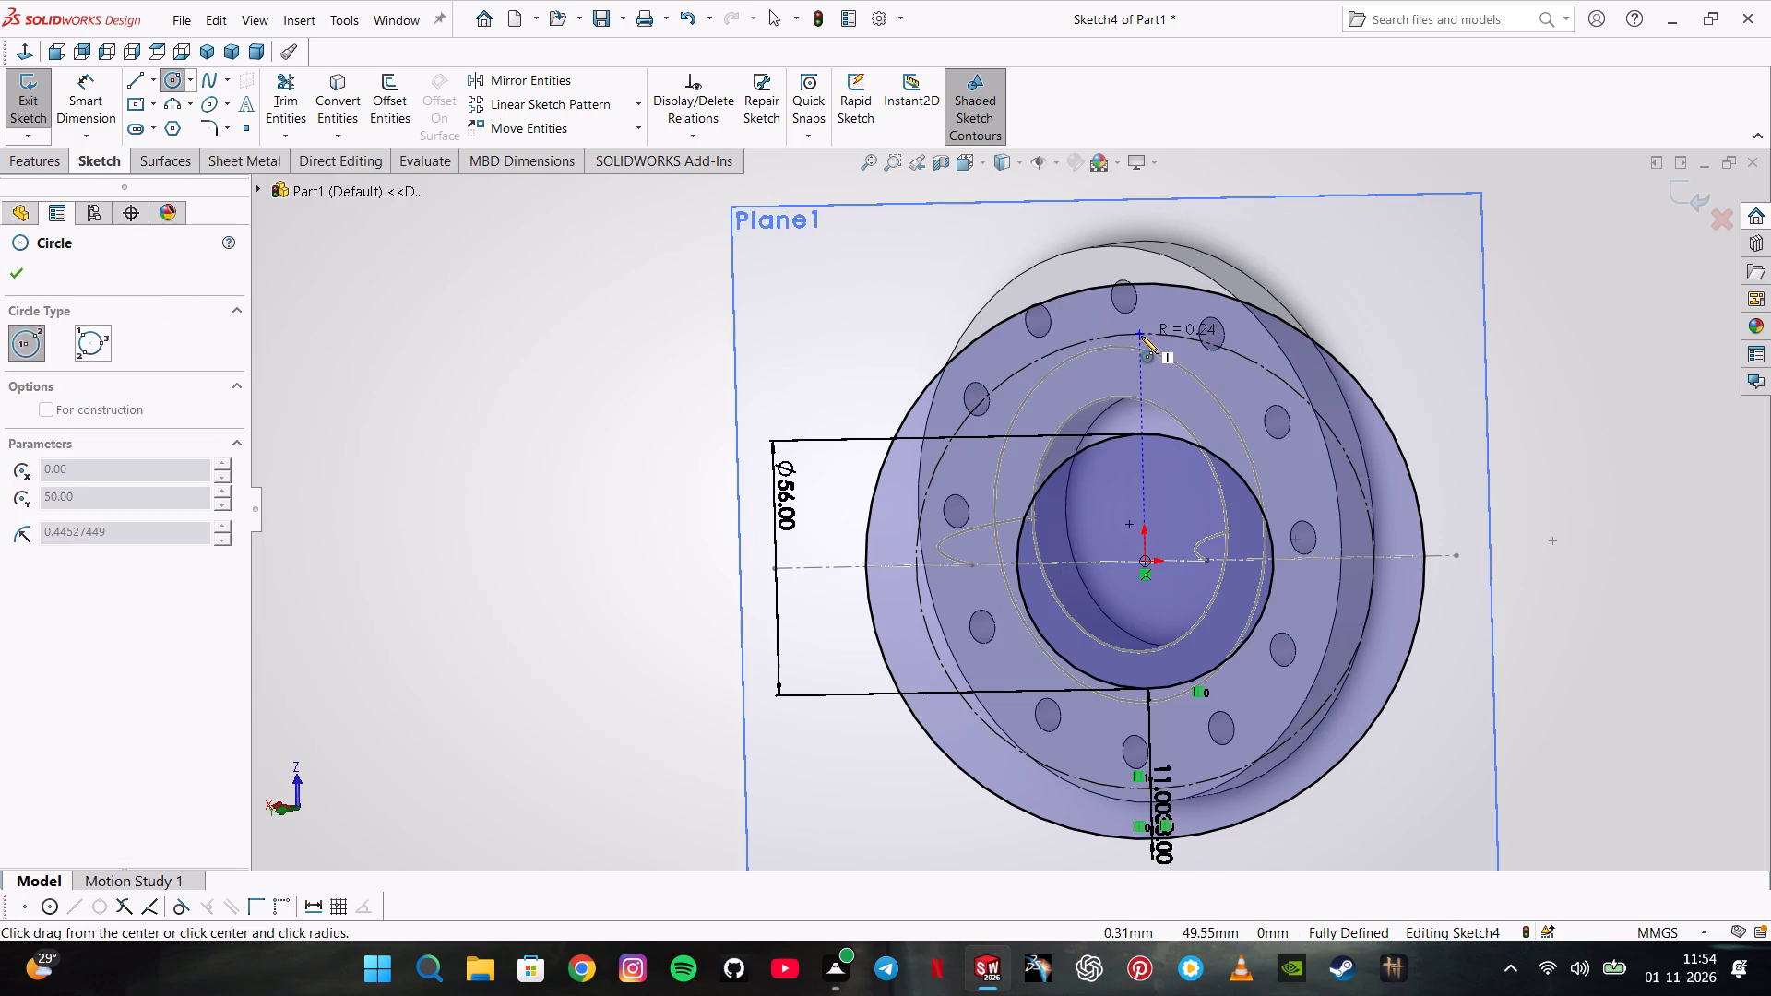
click(1145, 351)
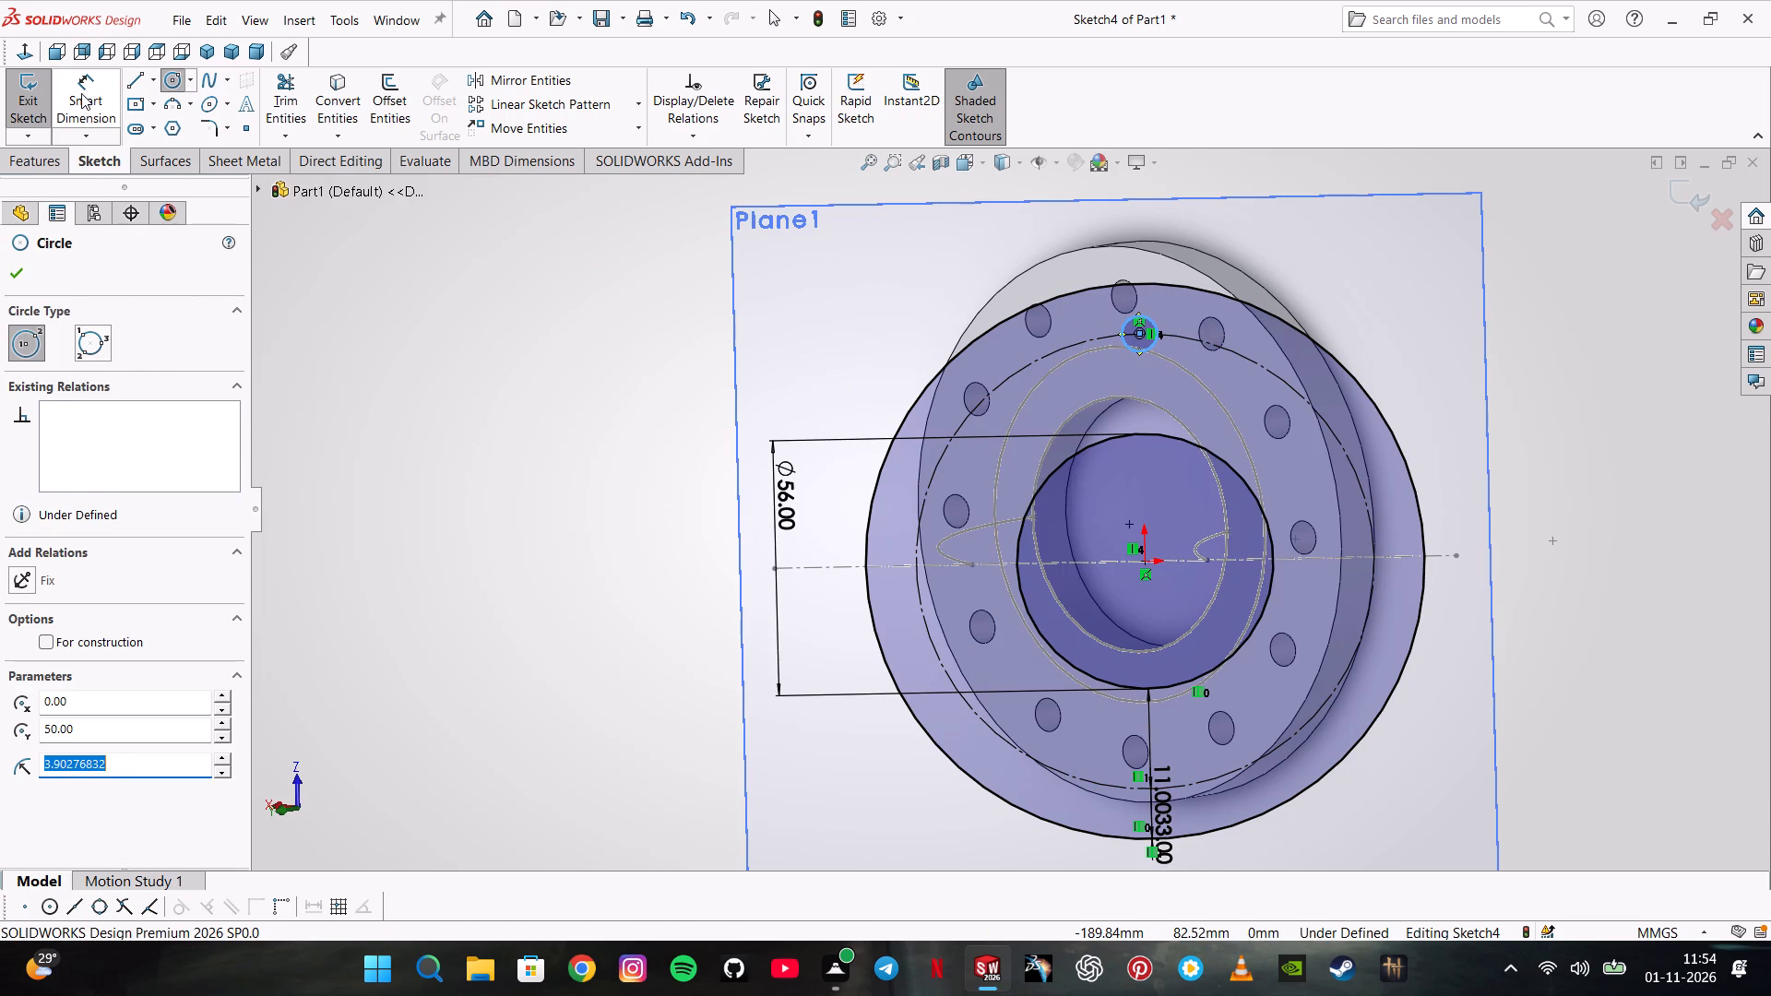
click(81, 93)
click(1128, 315)
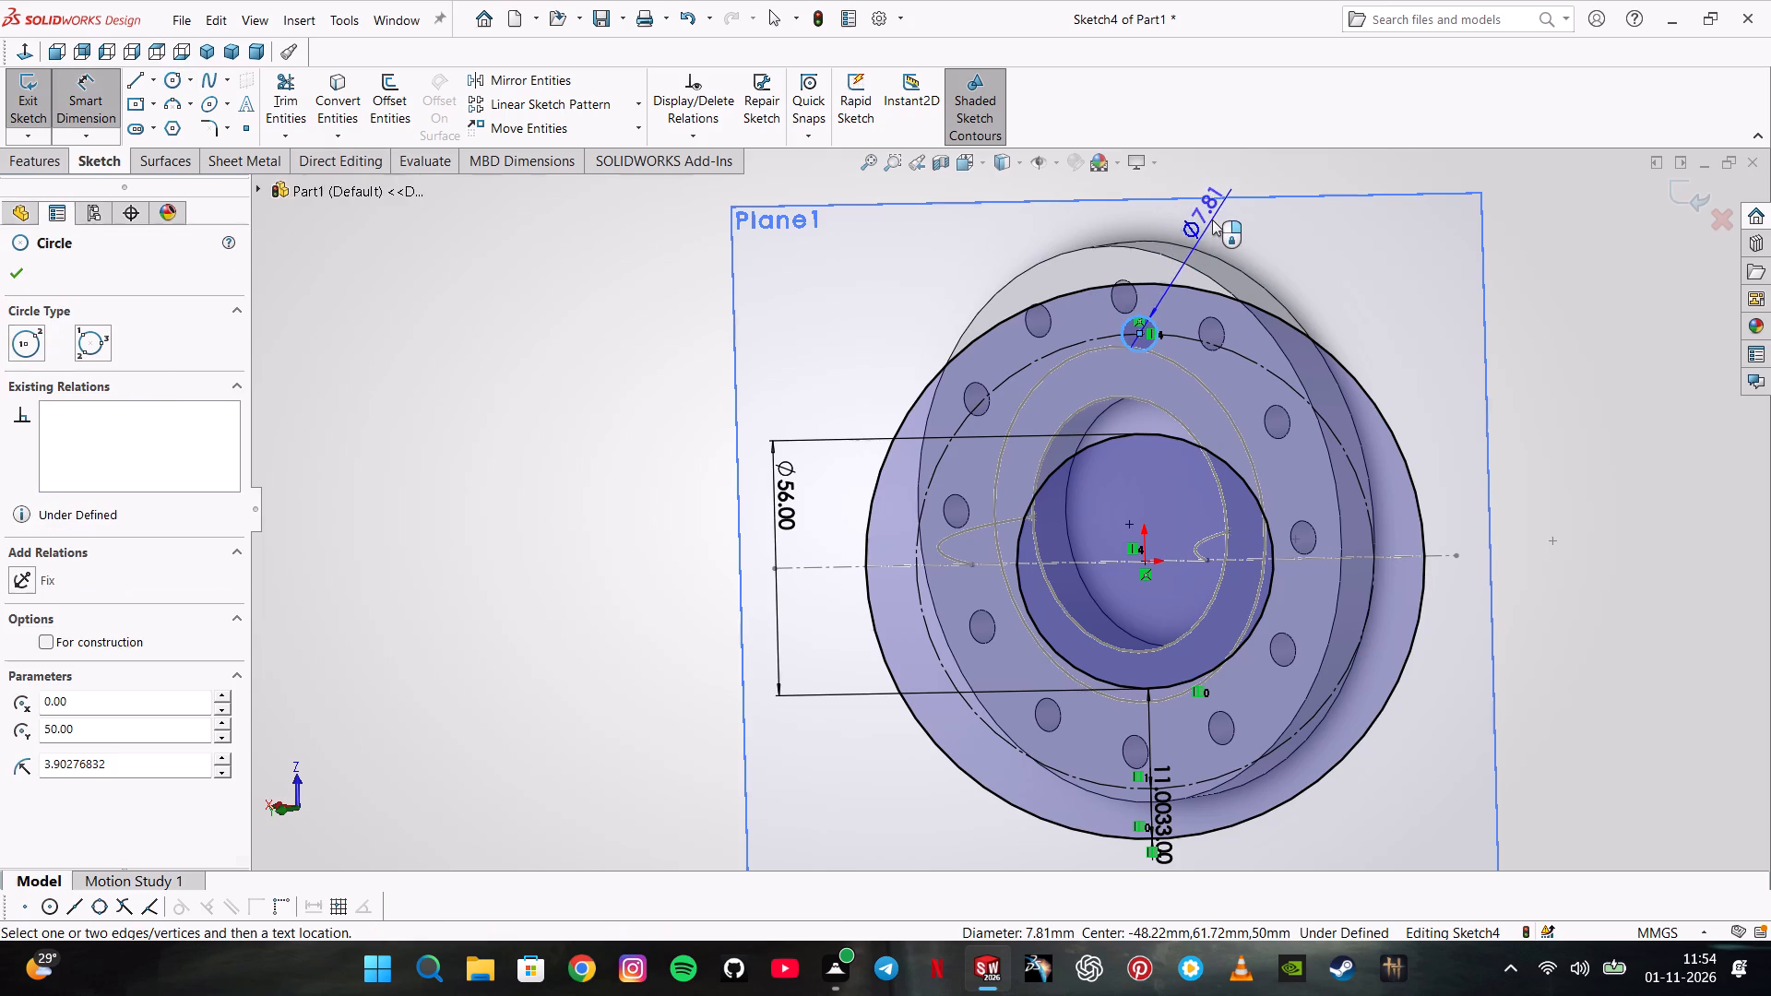
click(1212, 219)
text(7.33)
key(Return)
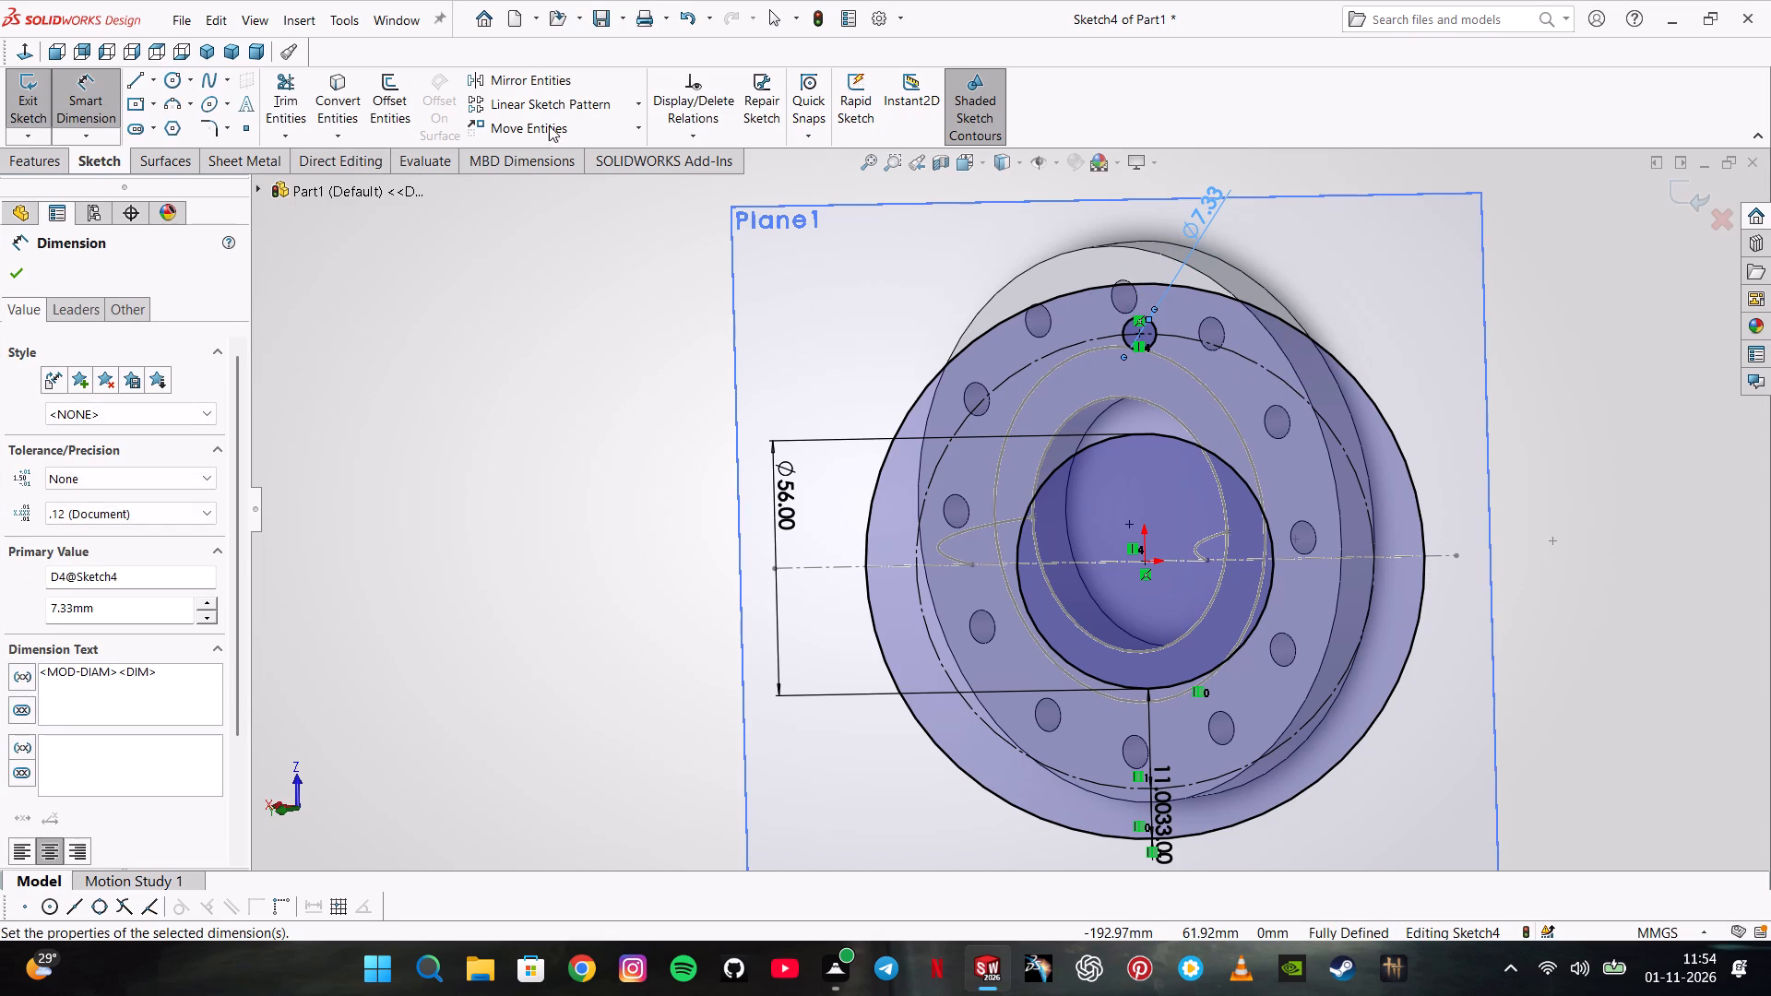
Circular-pattern the 7.33 mm circle around the sketch origin as 12 equally spaced instances over 360 degrees.
click(643, 102)
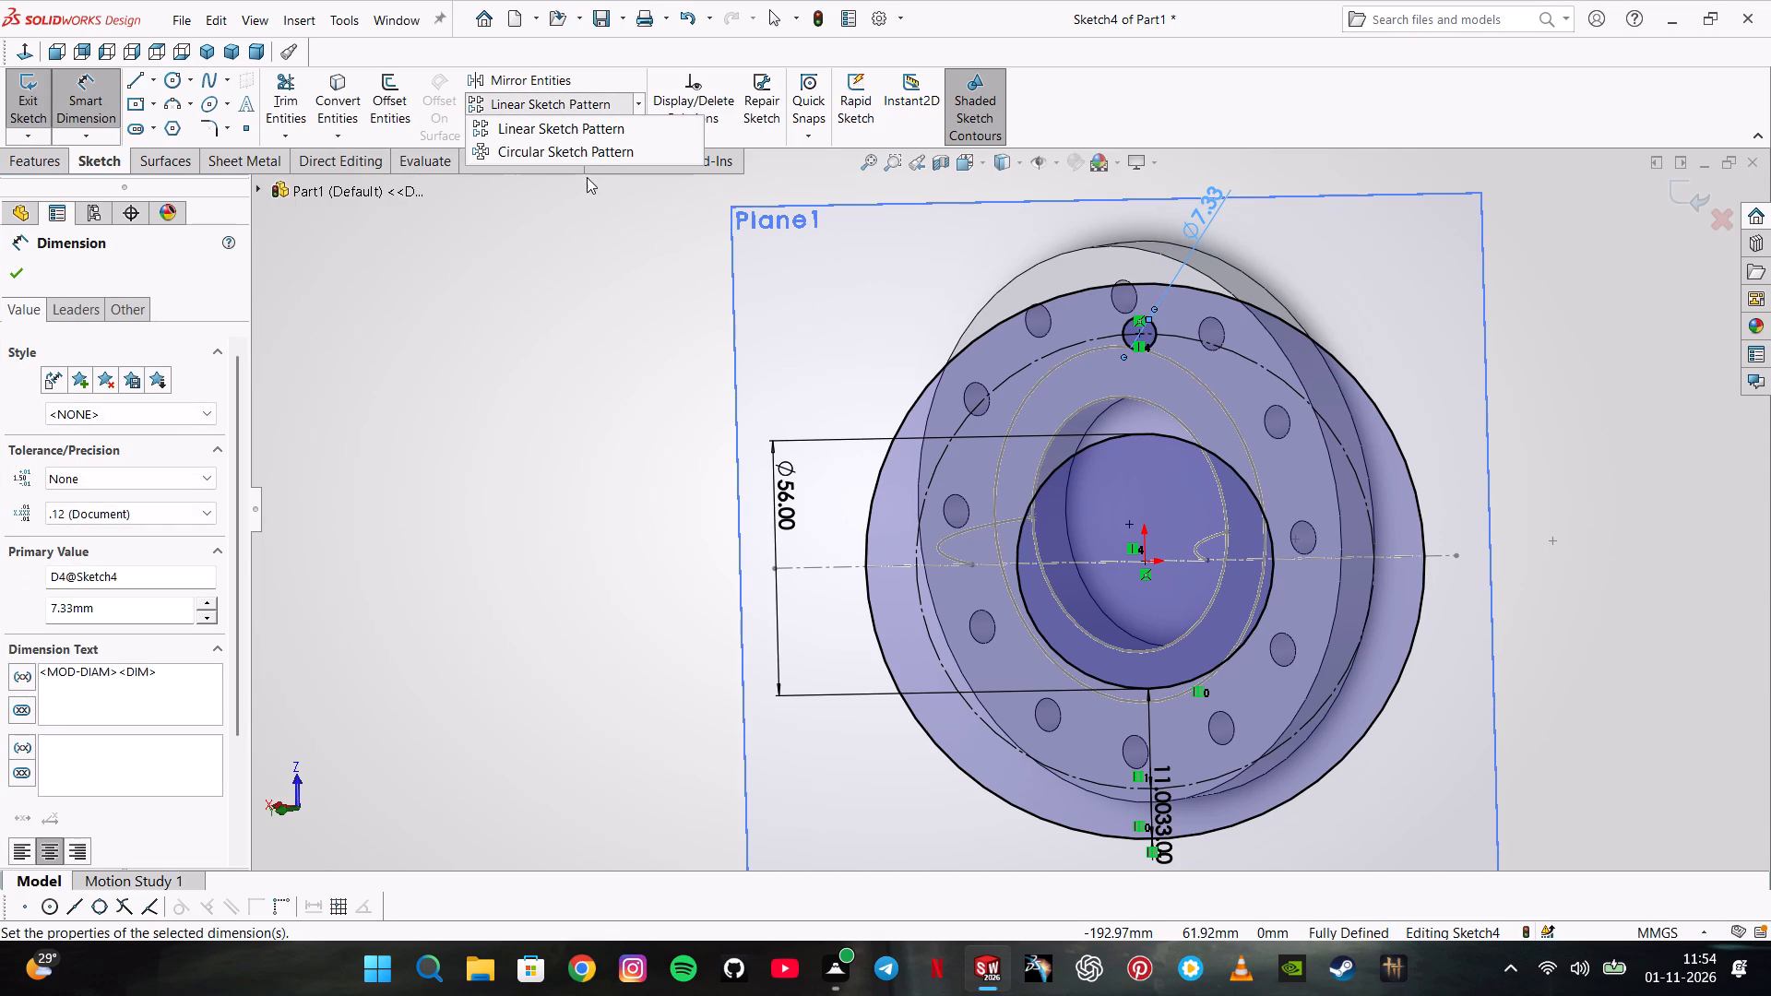
click(600, 153)
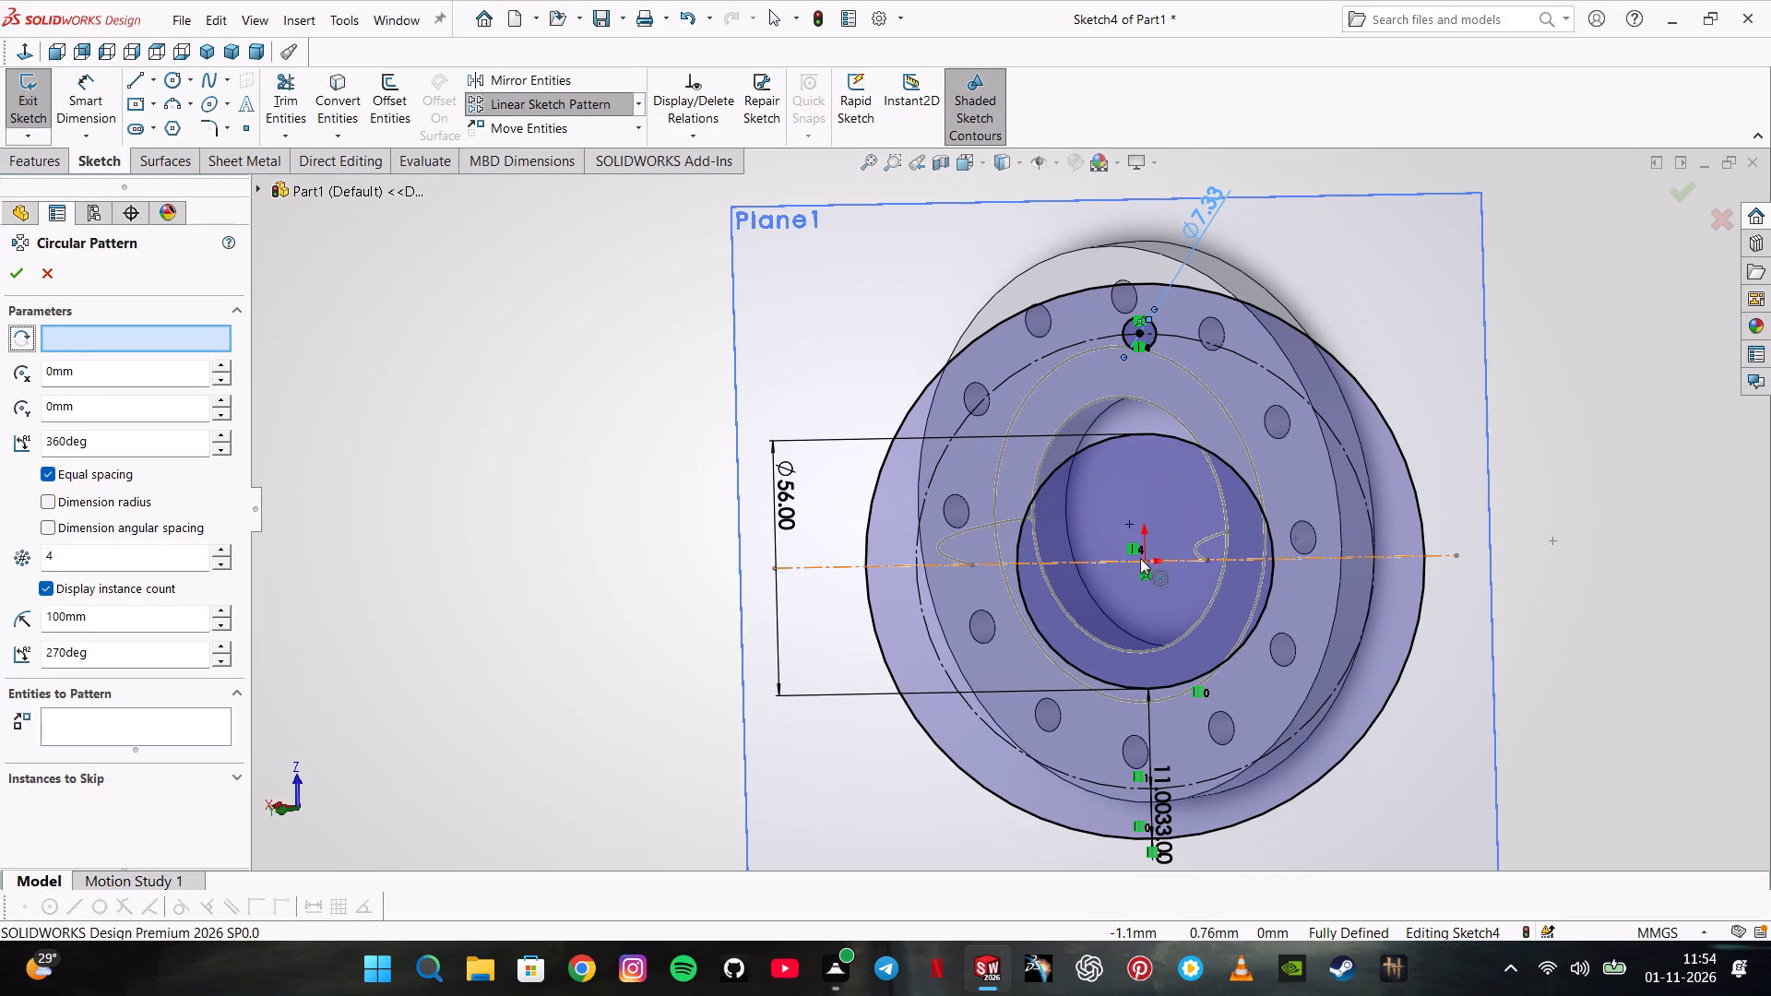
click(1142, 561)
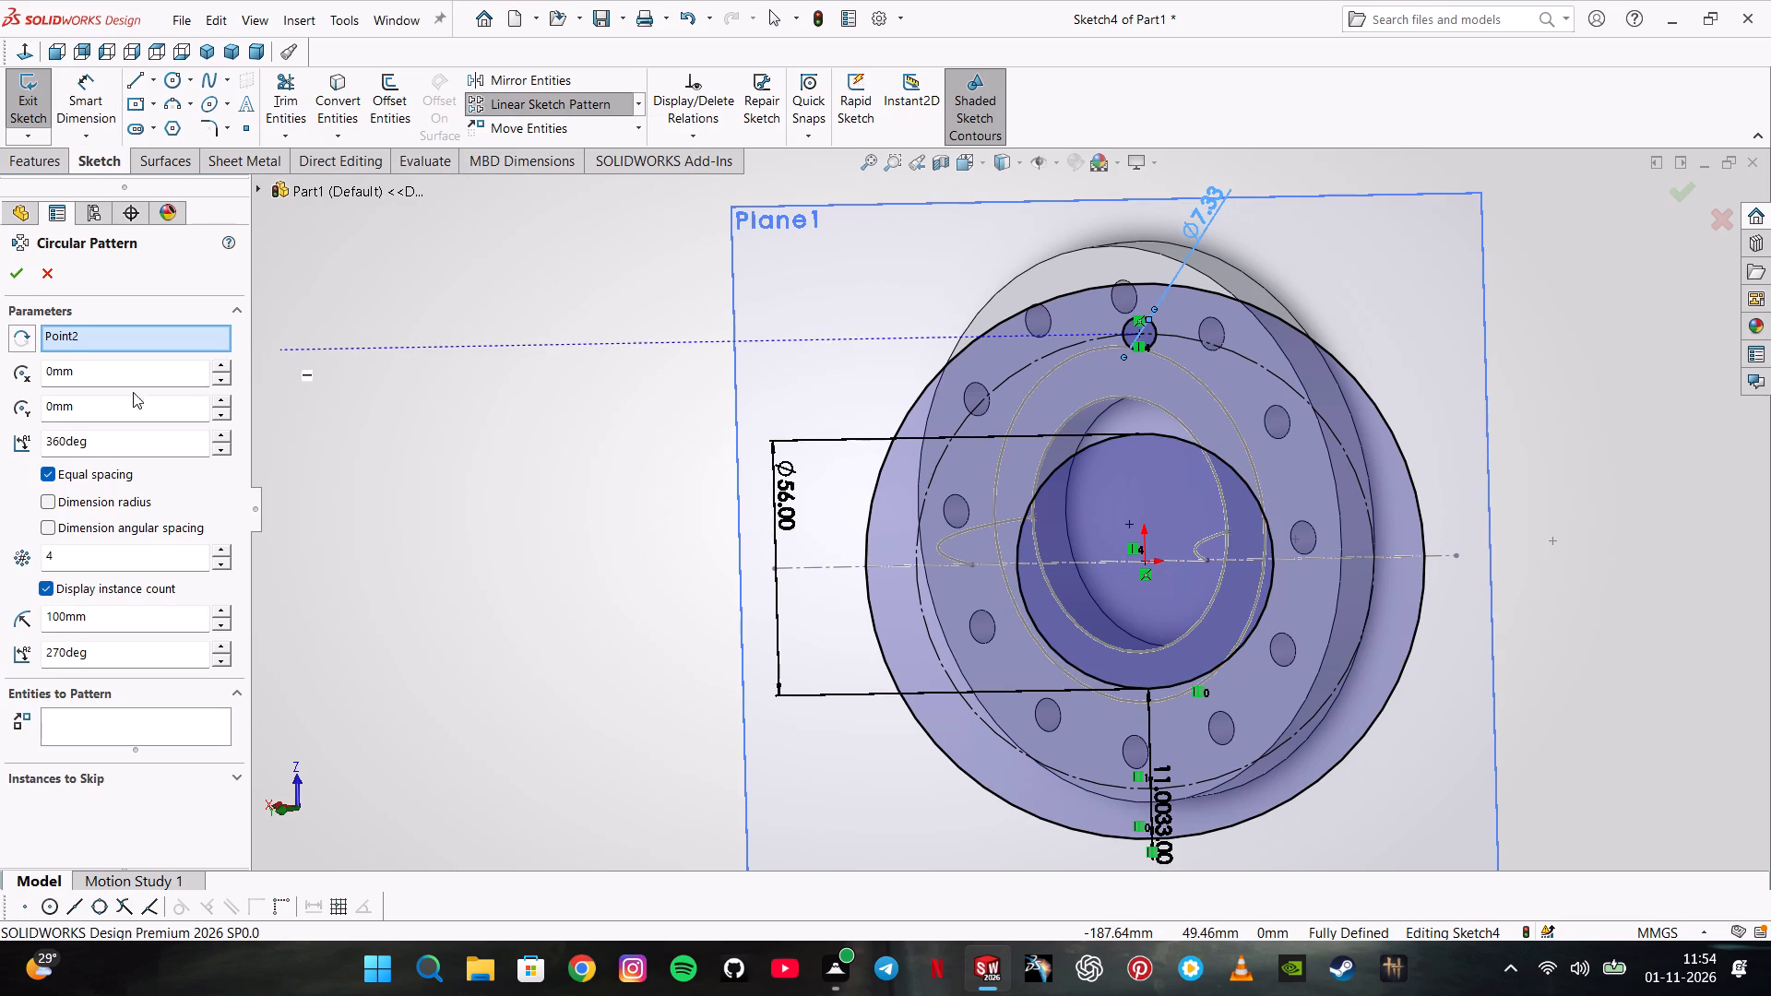
click(1151, 343)
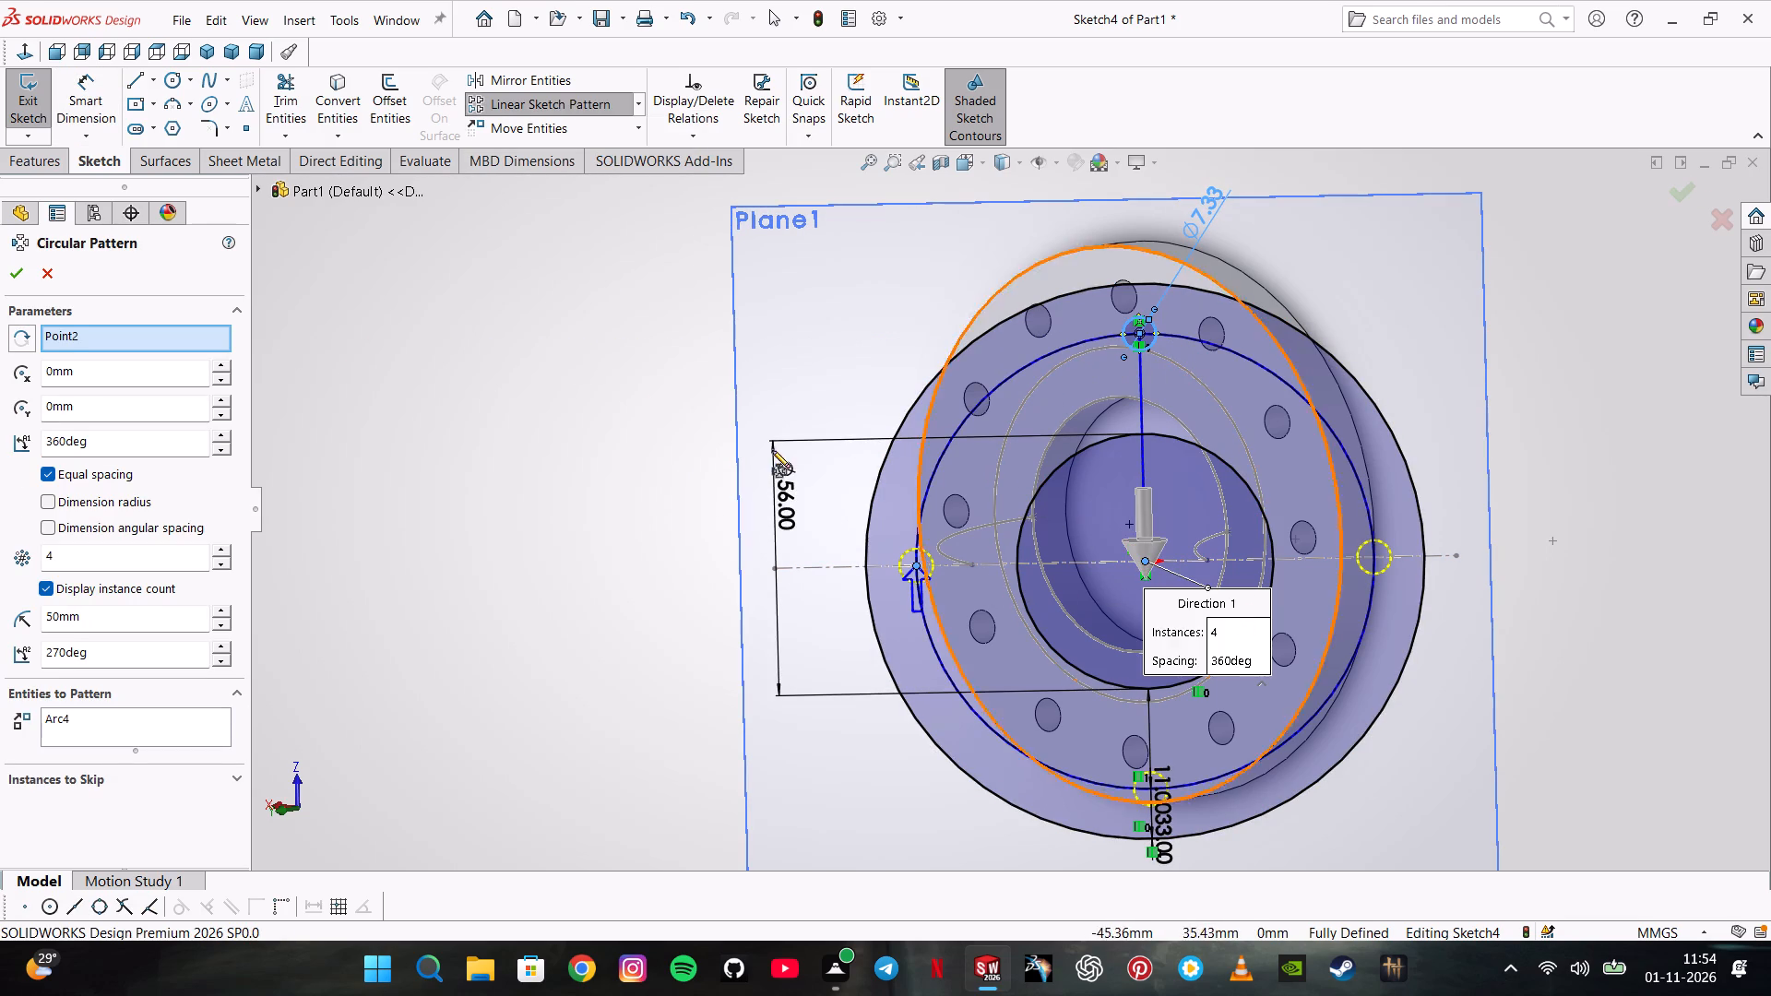
double_click(150, 567)
text(12)
key(Return)
key(Return)
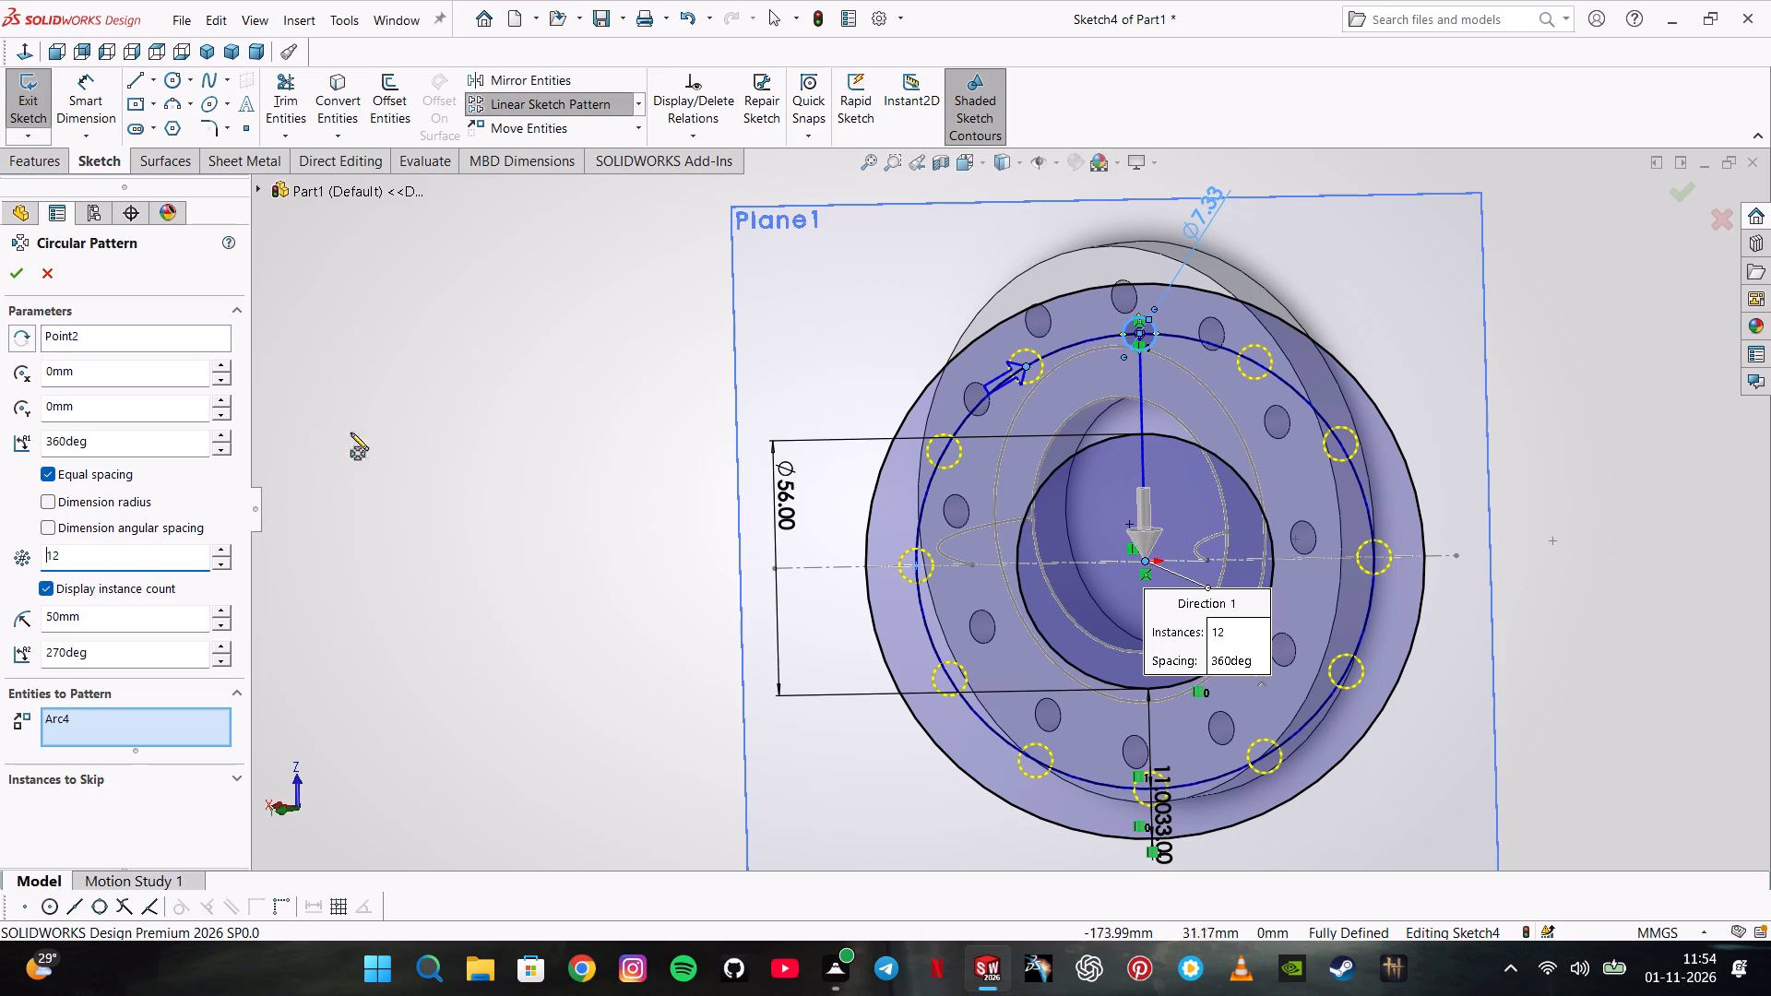
click(2, 269)
click(18, 278)
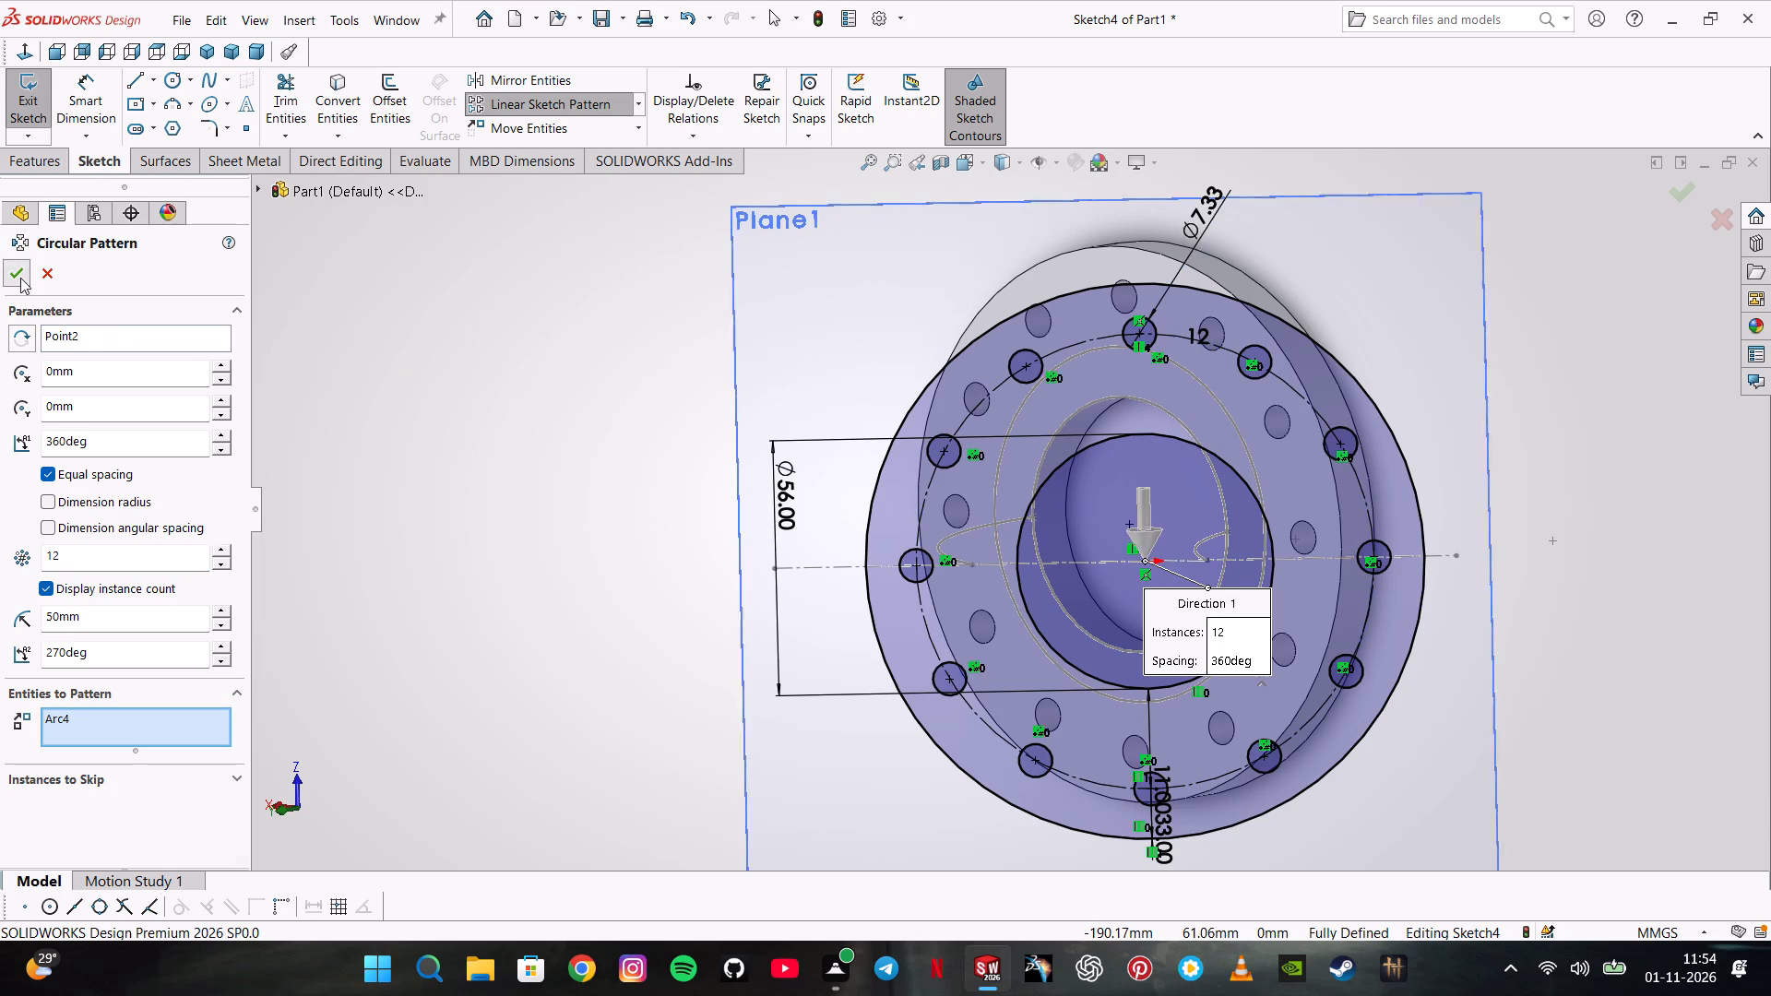
Extrude the slanted flange sketch 11 mm as a blind boss with merged result.
click(32, 169)
click(94, 110)
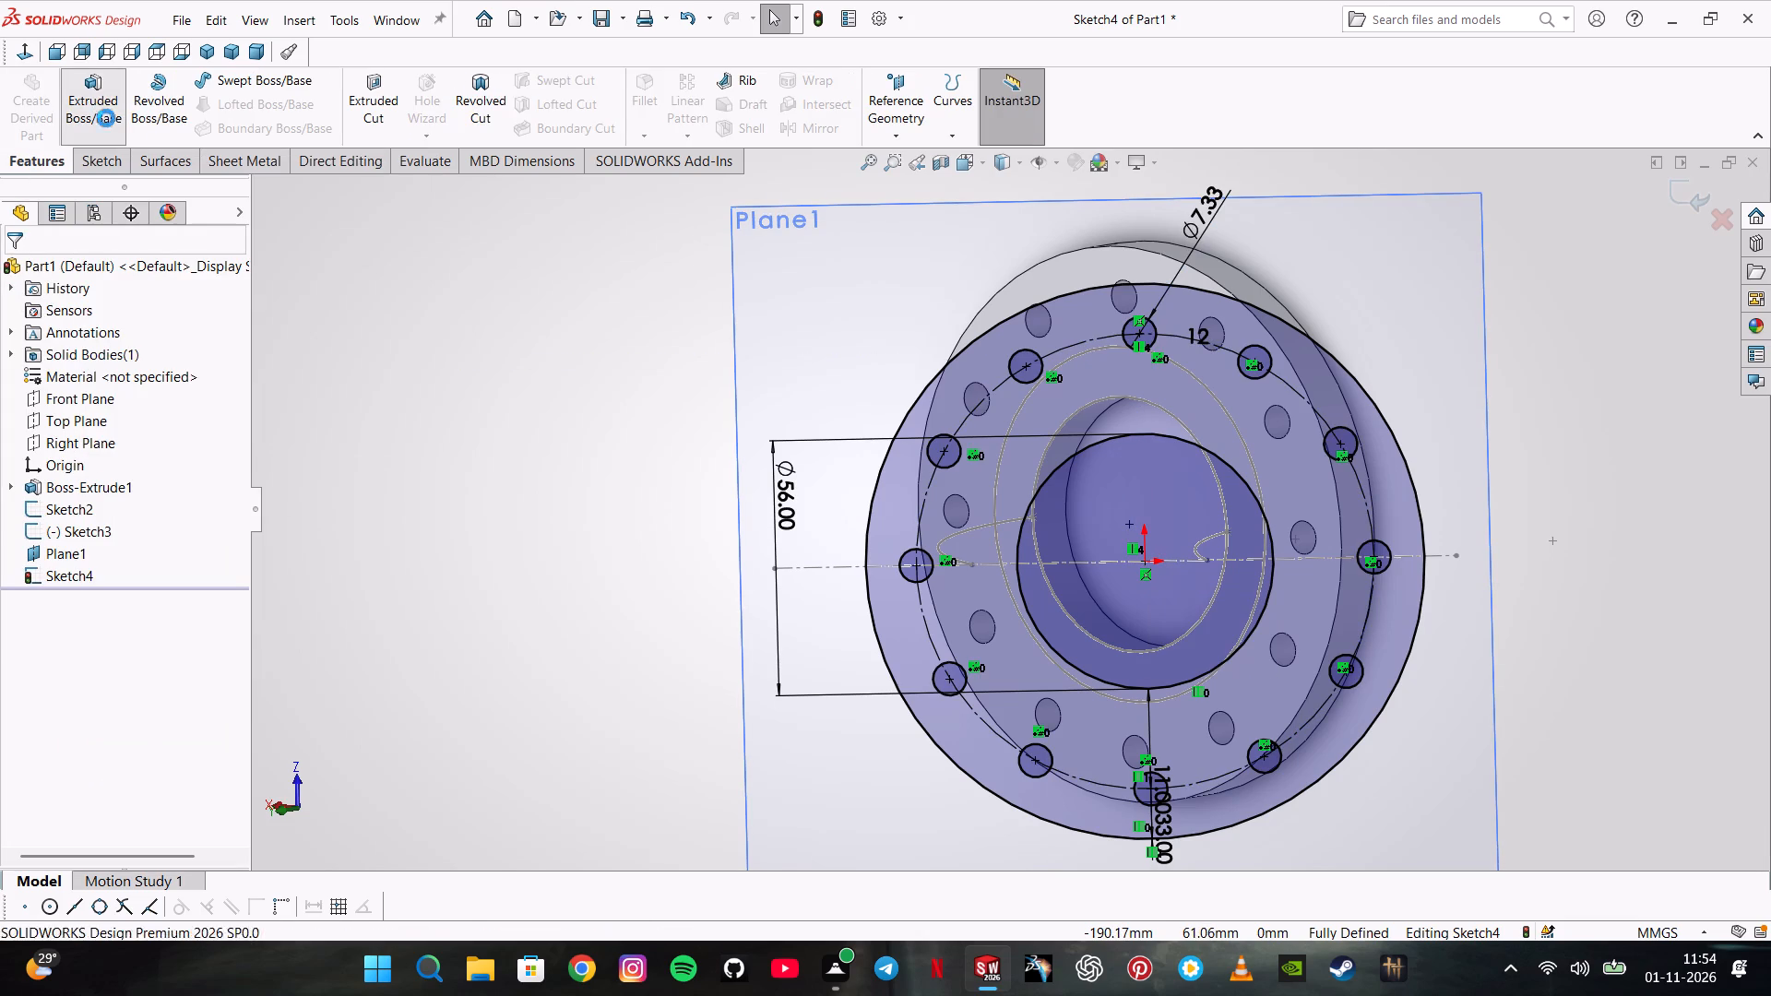
middle_drag(1184, 617, 1118, 550)
click(17, 283)
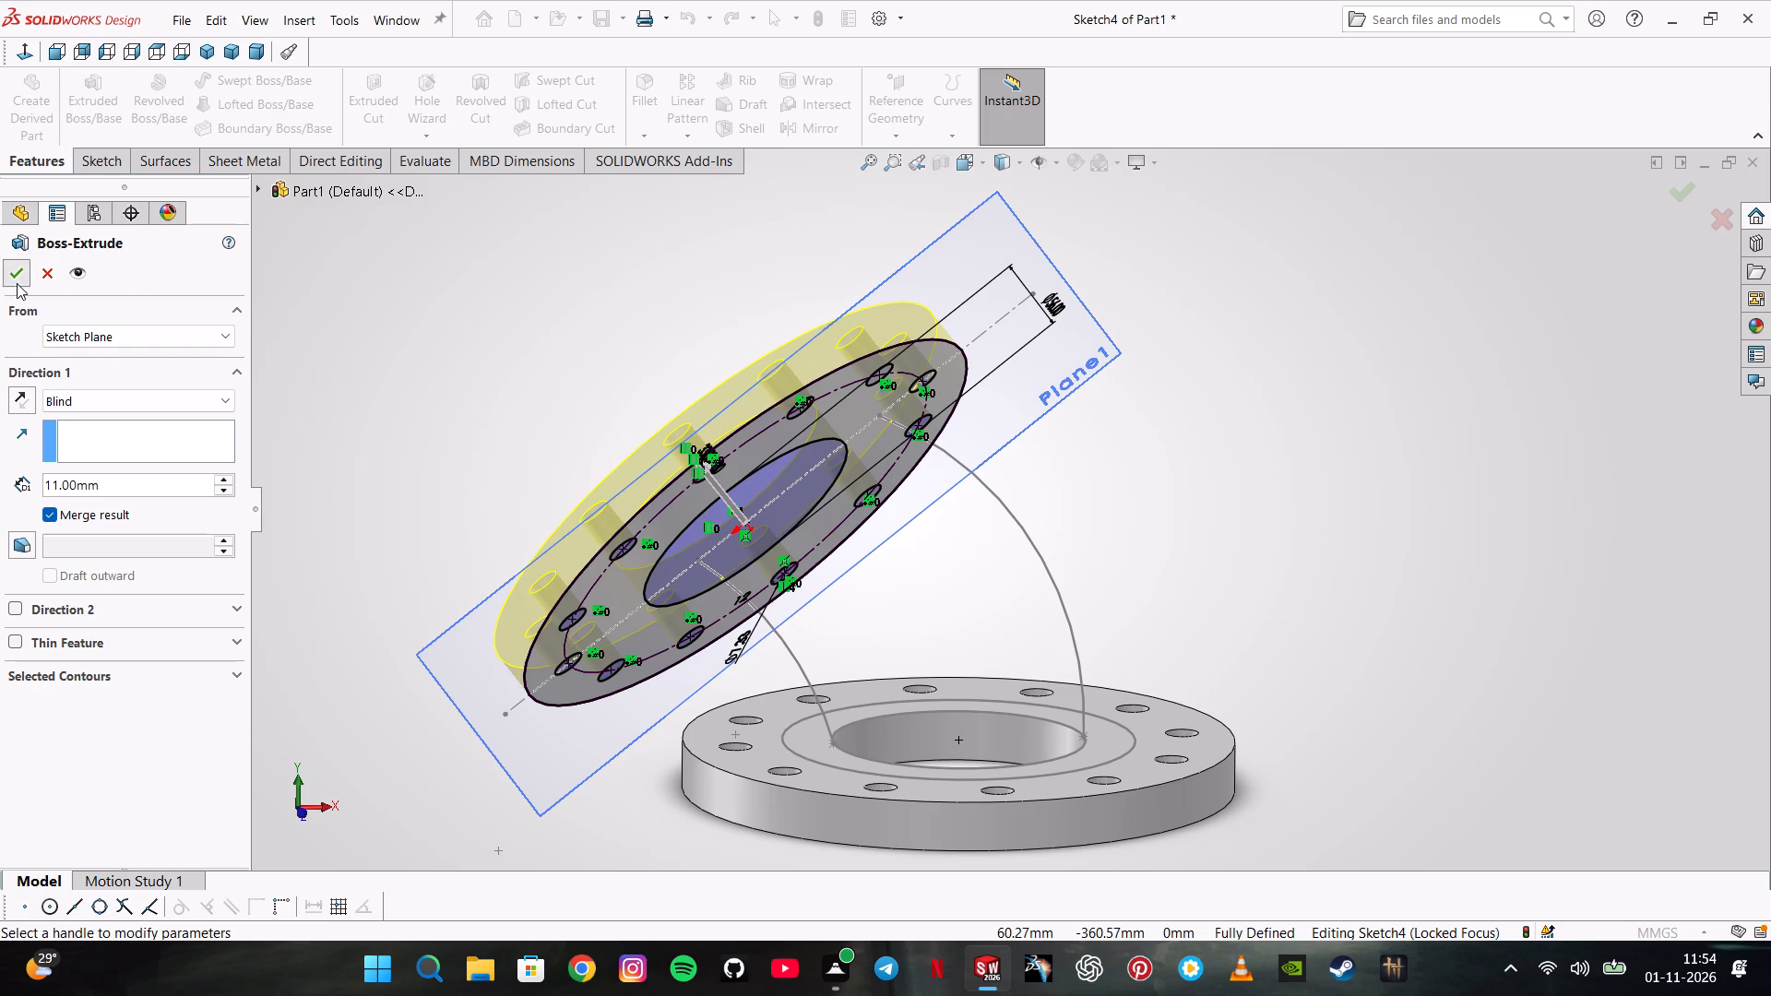
Start a sketch on the slanted flange face facing the base flange and convert its bore edge into sketch geometry.
middle_drag(598, 292, 503, 302)
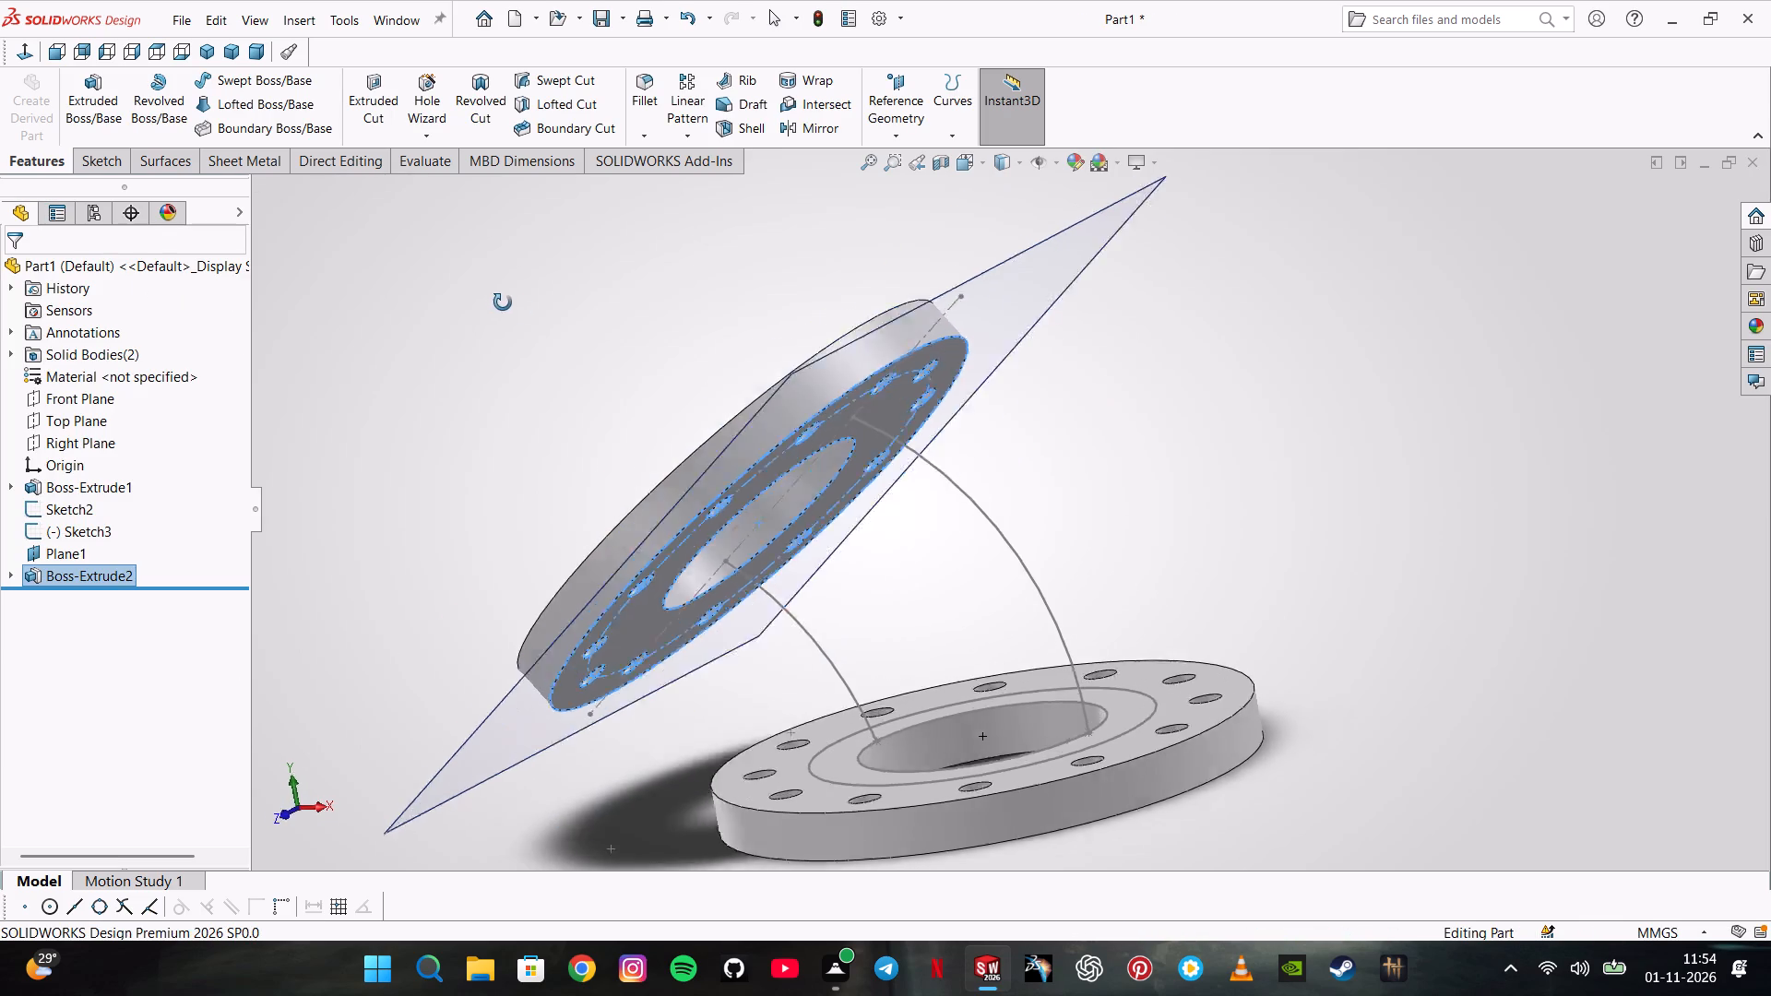
middle_drag(503, 302, 607, 366)
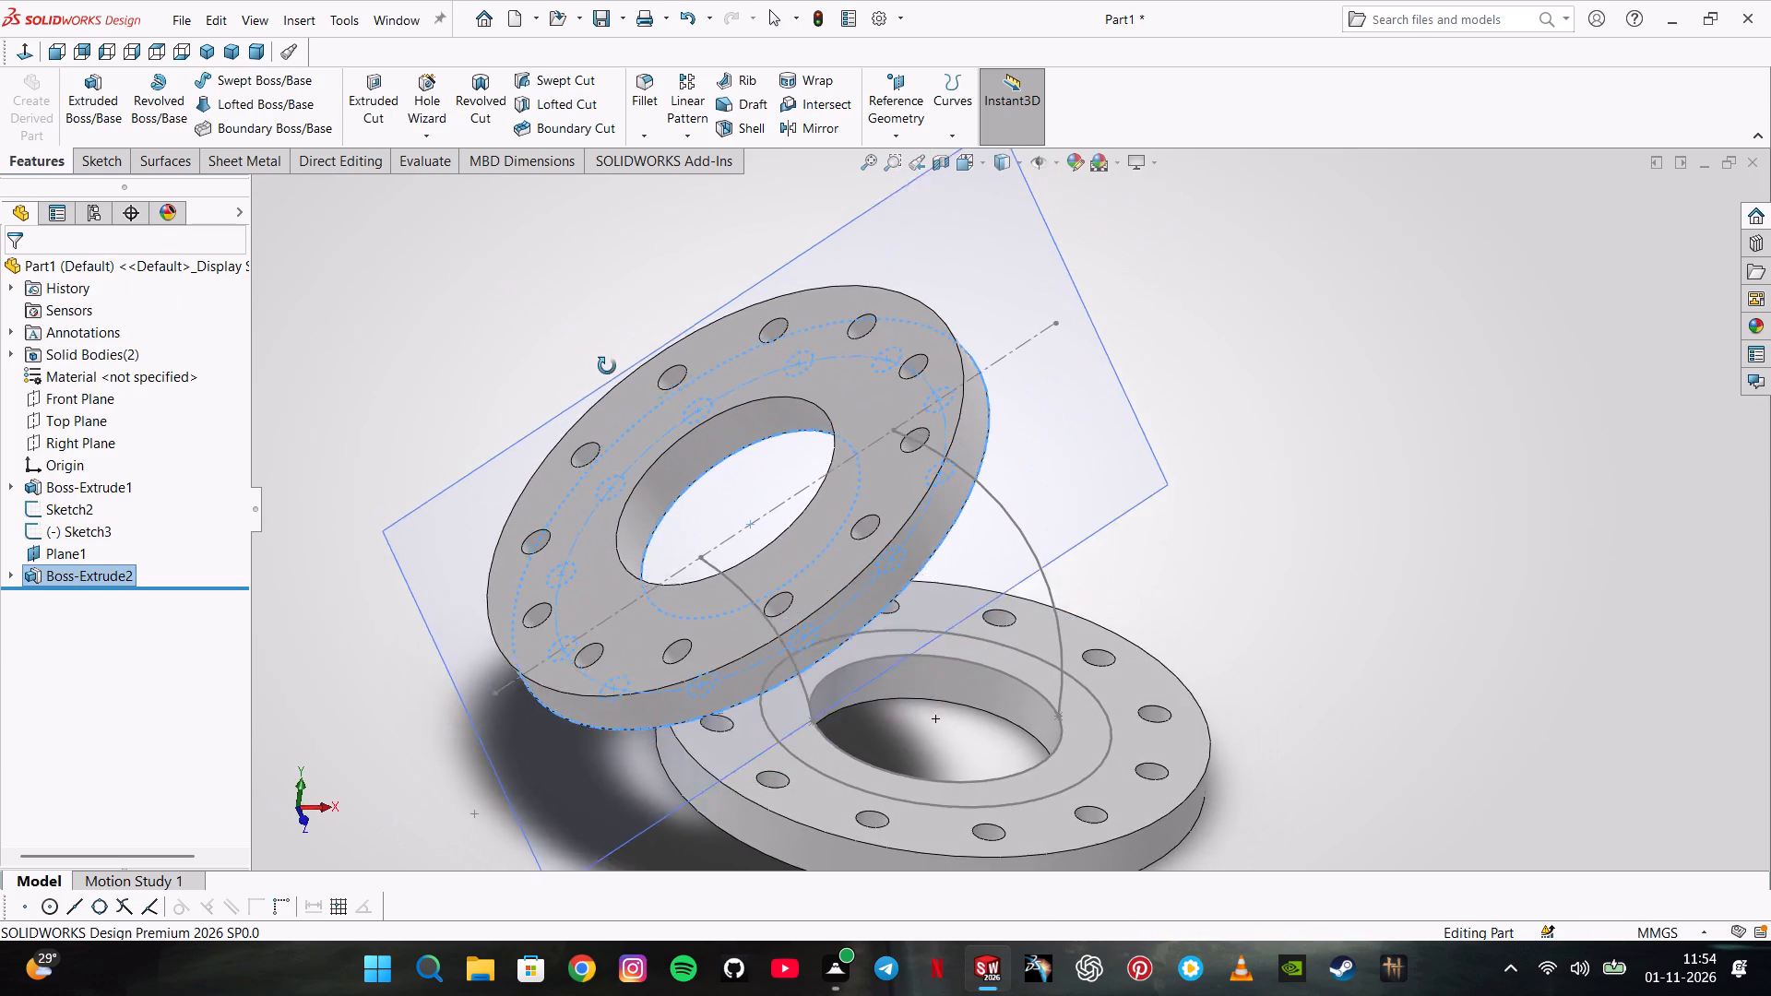
middle_drag(607, 366, 598, 307)
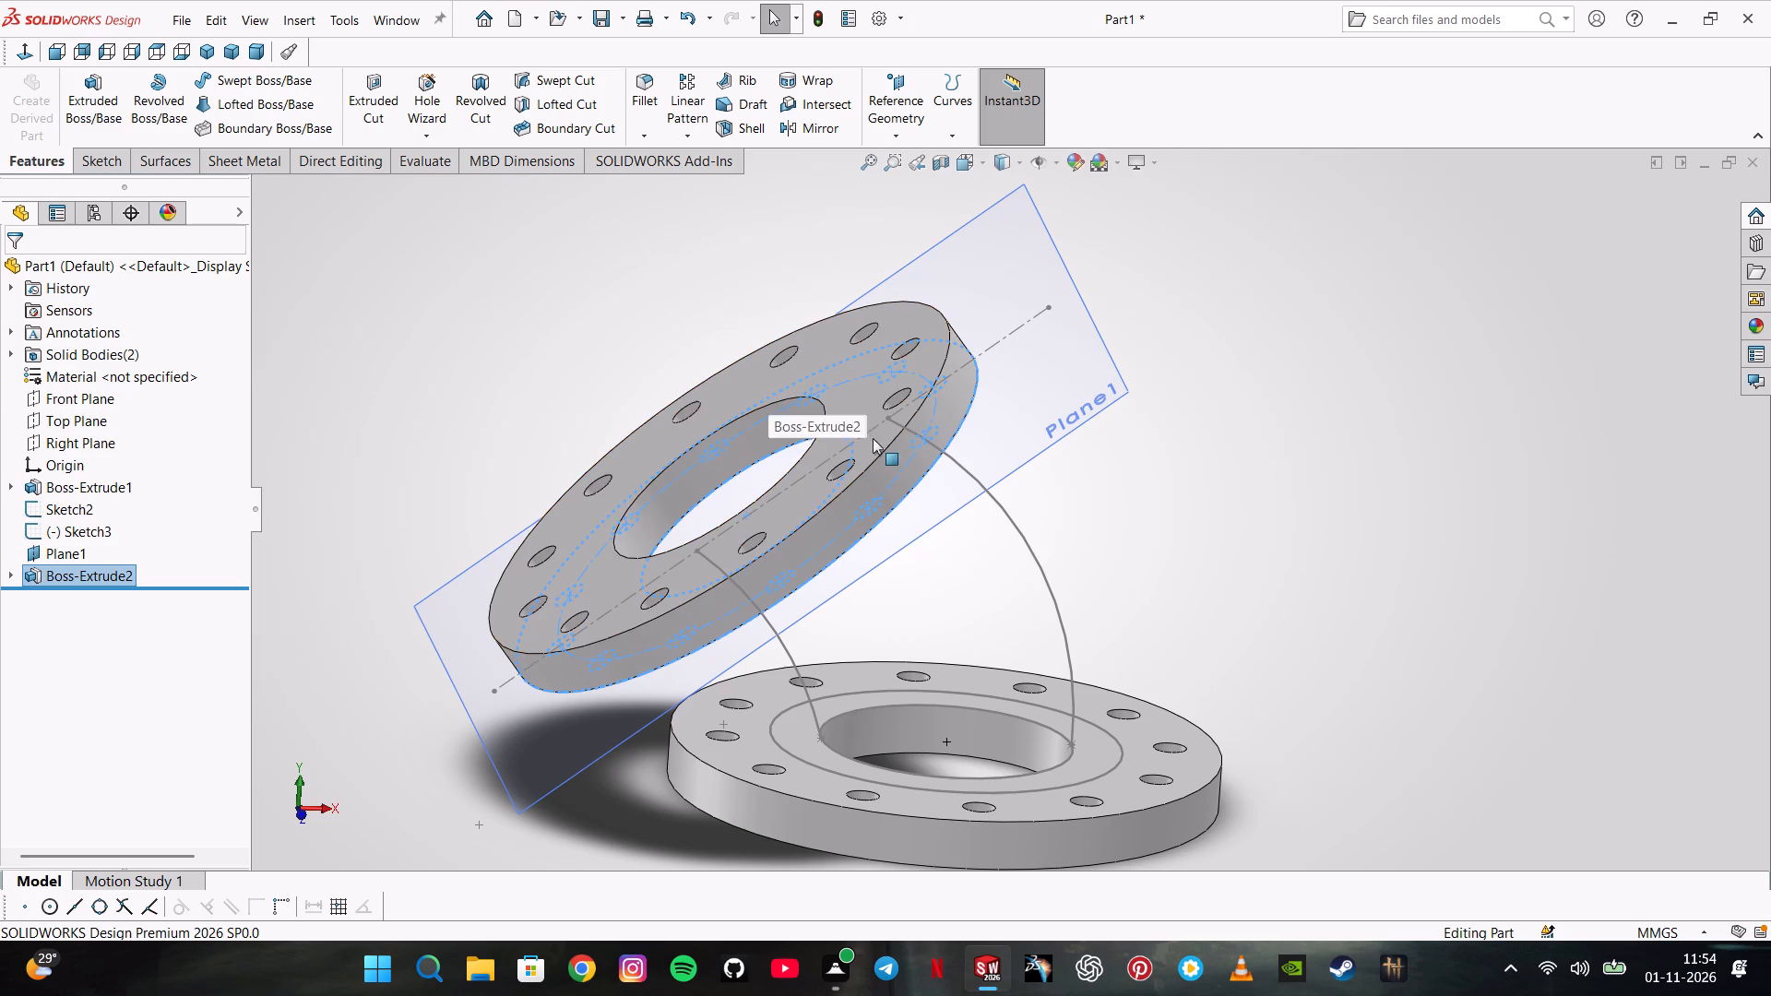
middle_drag(921, 511, 765, 358)
click(815, 431)
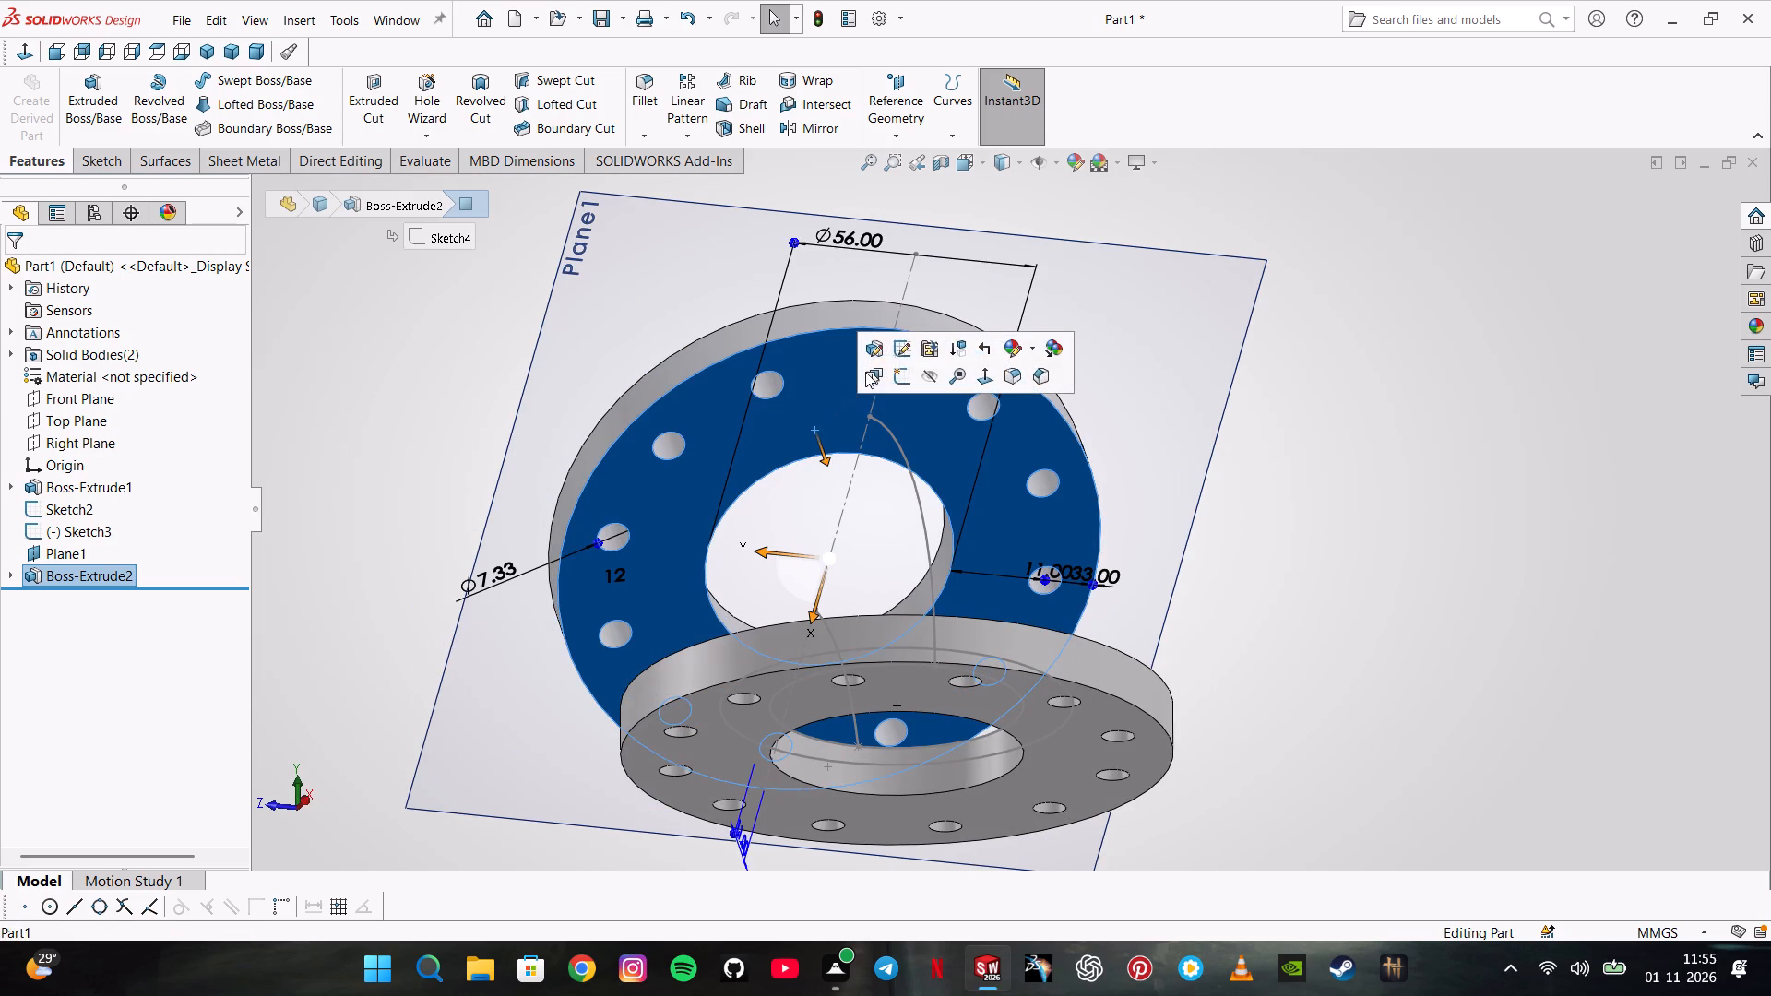
click(892, 383)
scroll(957, 439, down, 5)
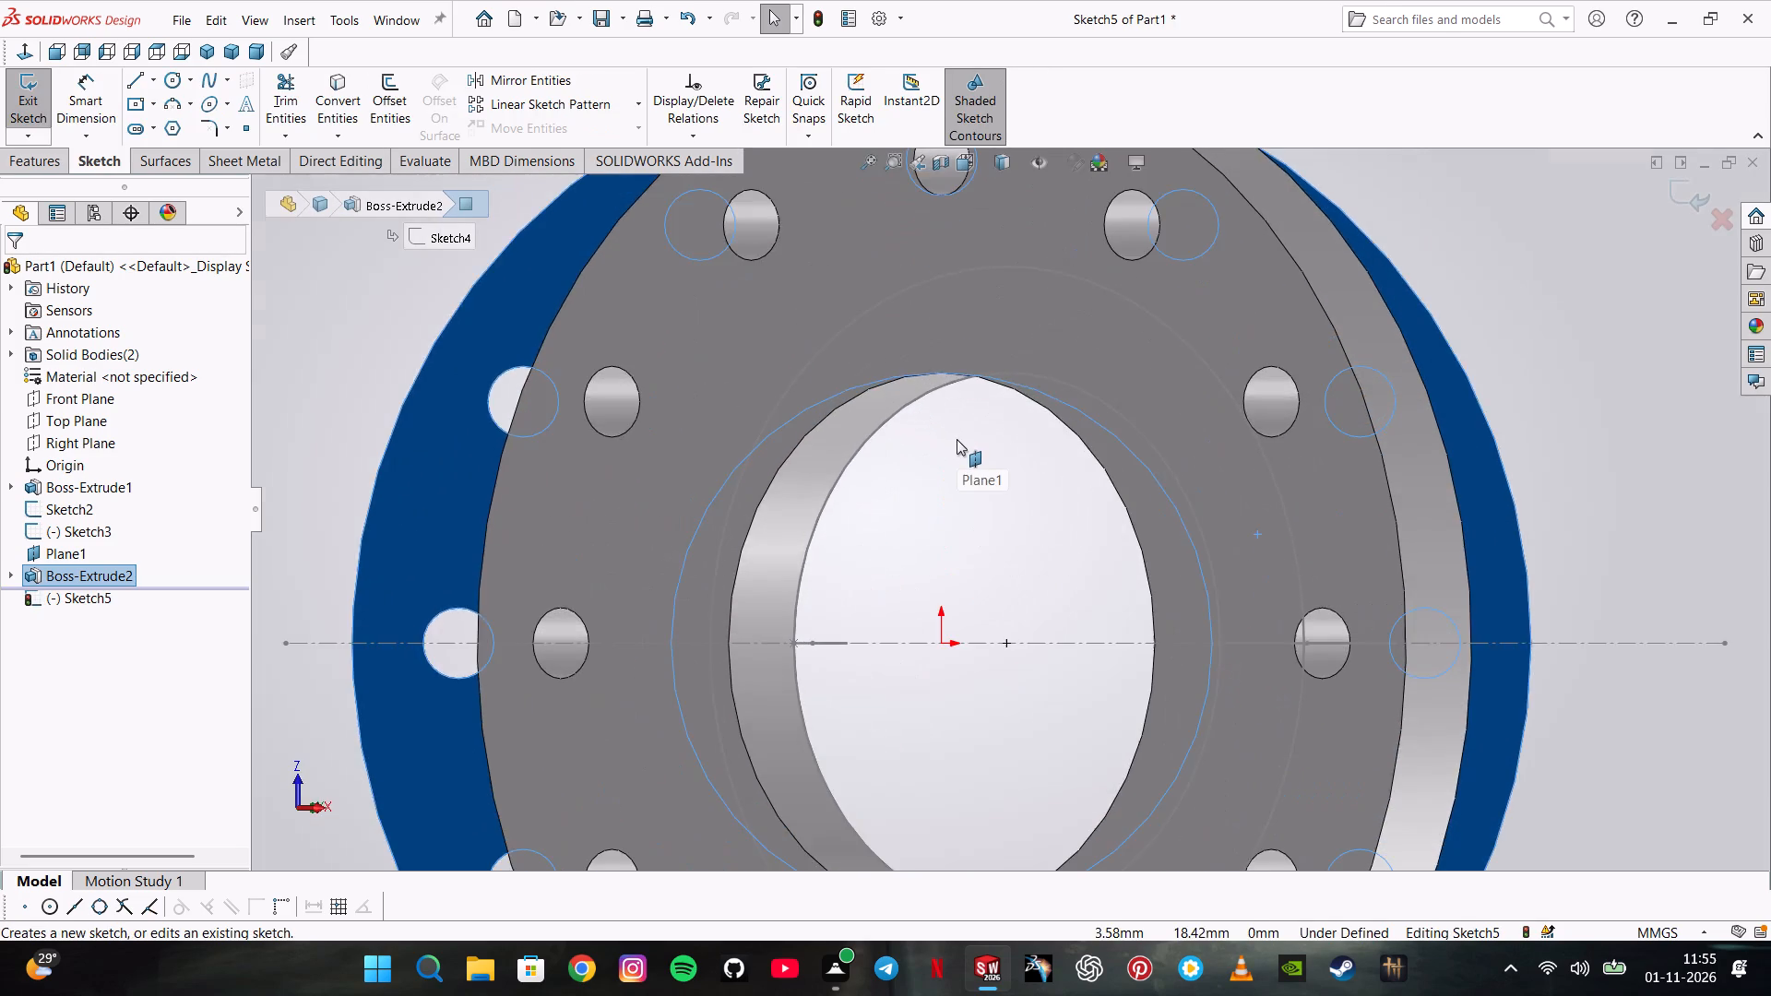
middle_drag(964, 442, 904, 463)
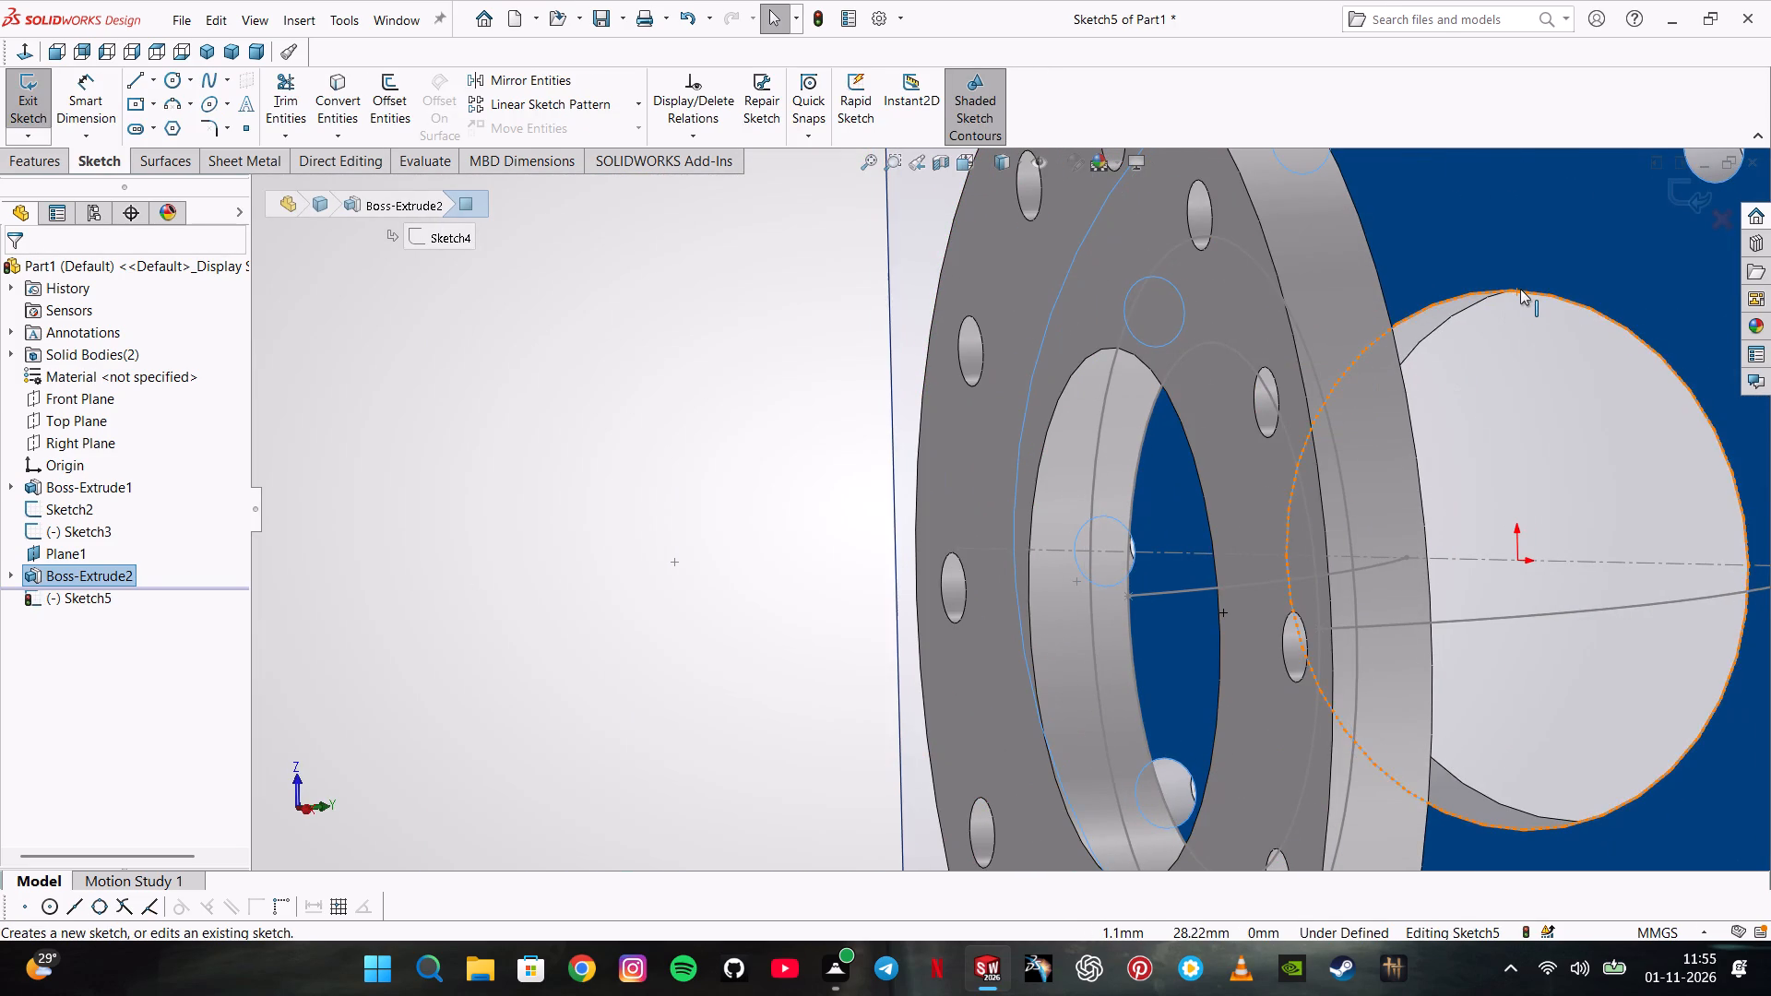
key(Escape)
click(350, 86)
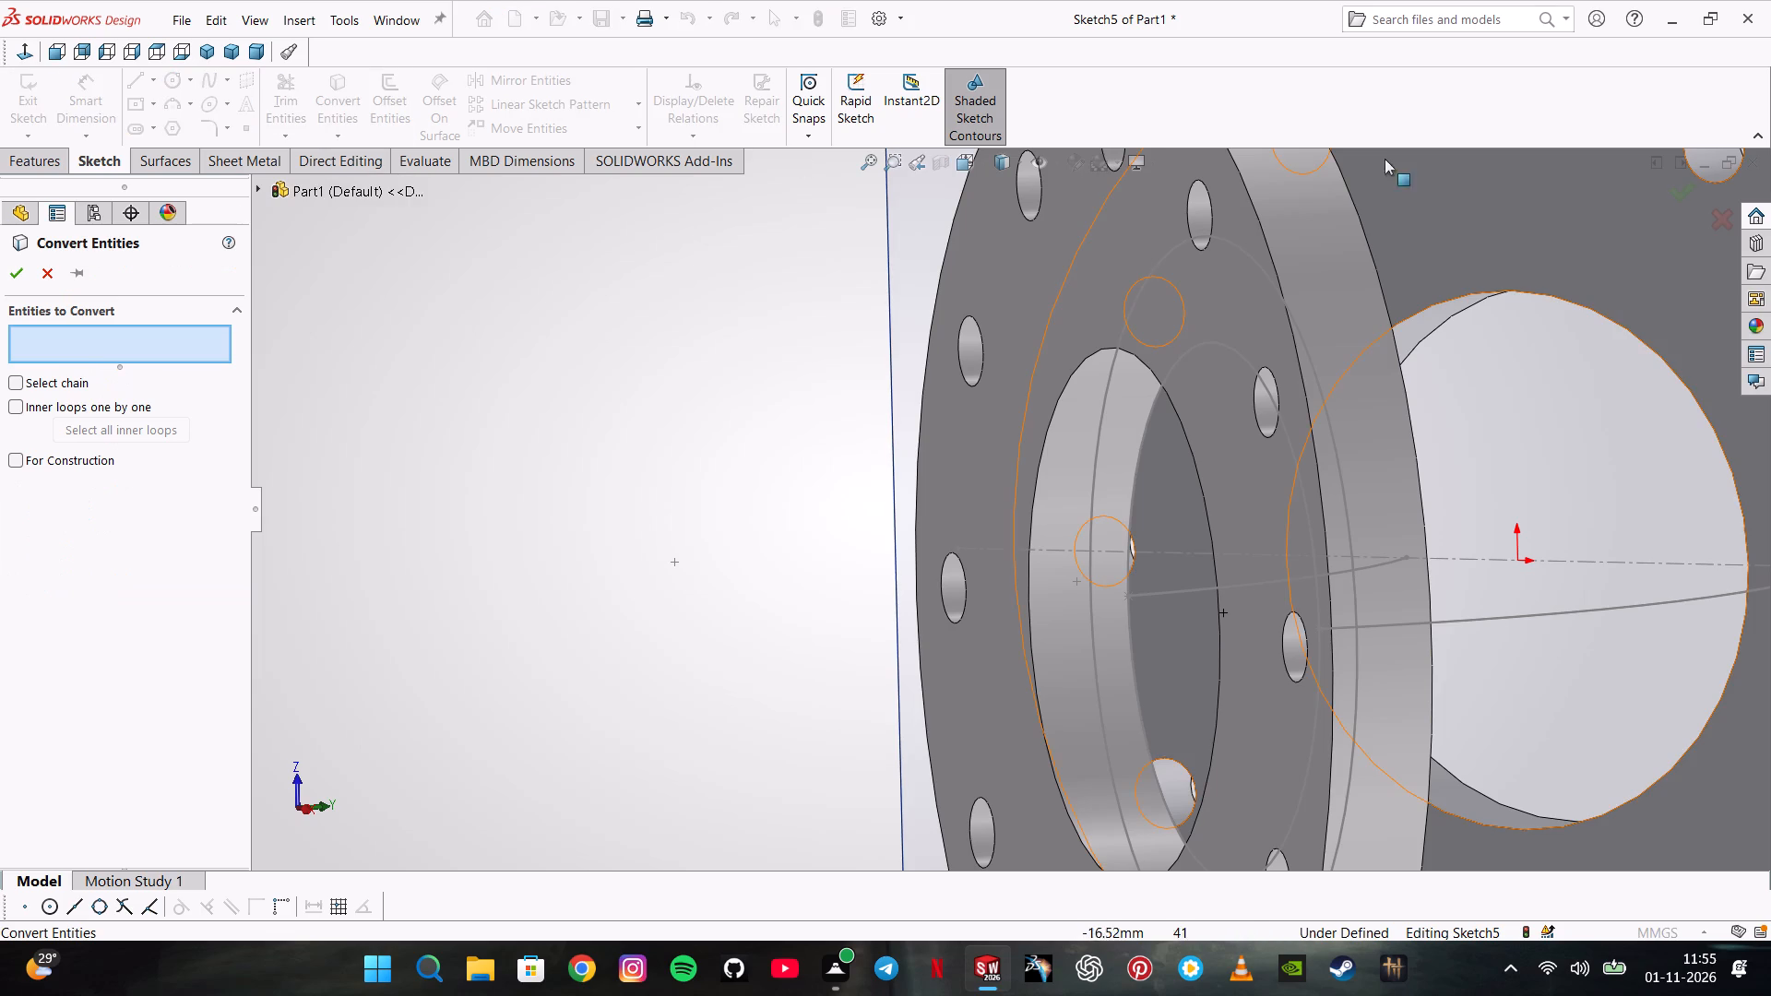
click(1492, 295)
key(Escape)
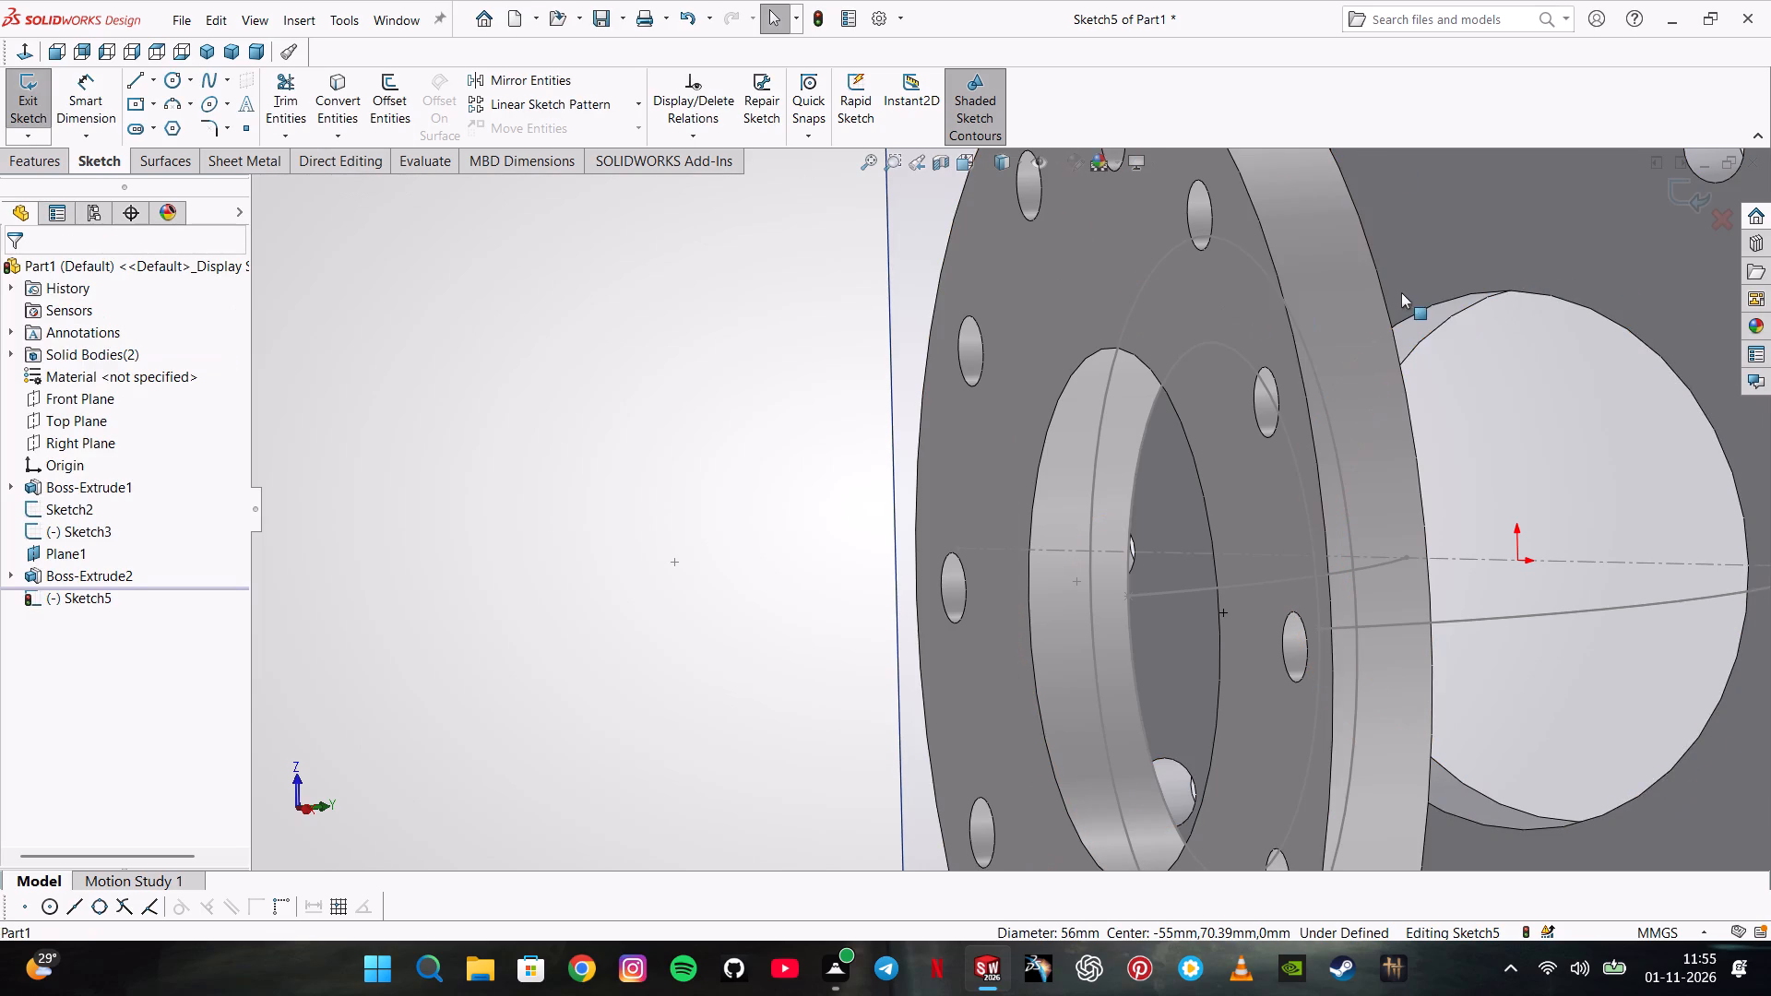
click(1441, 303)
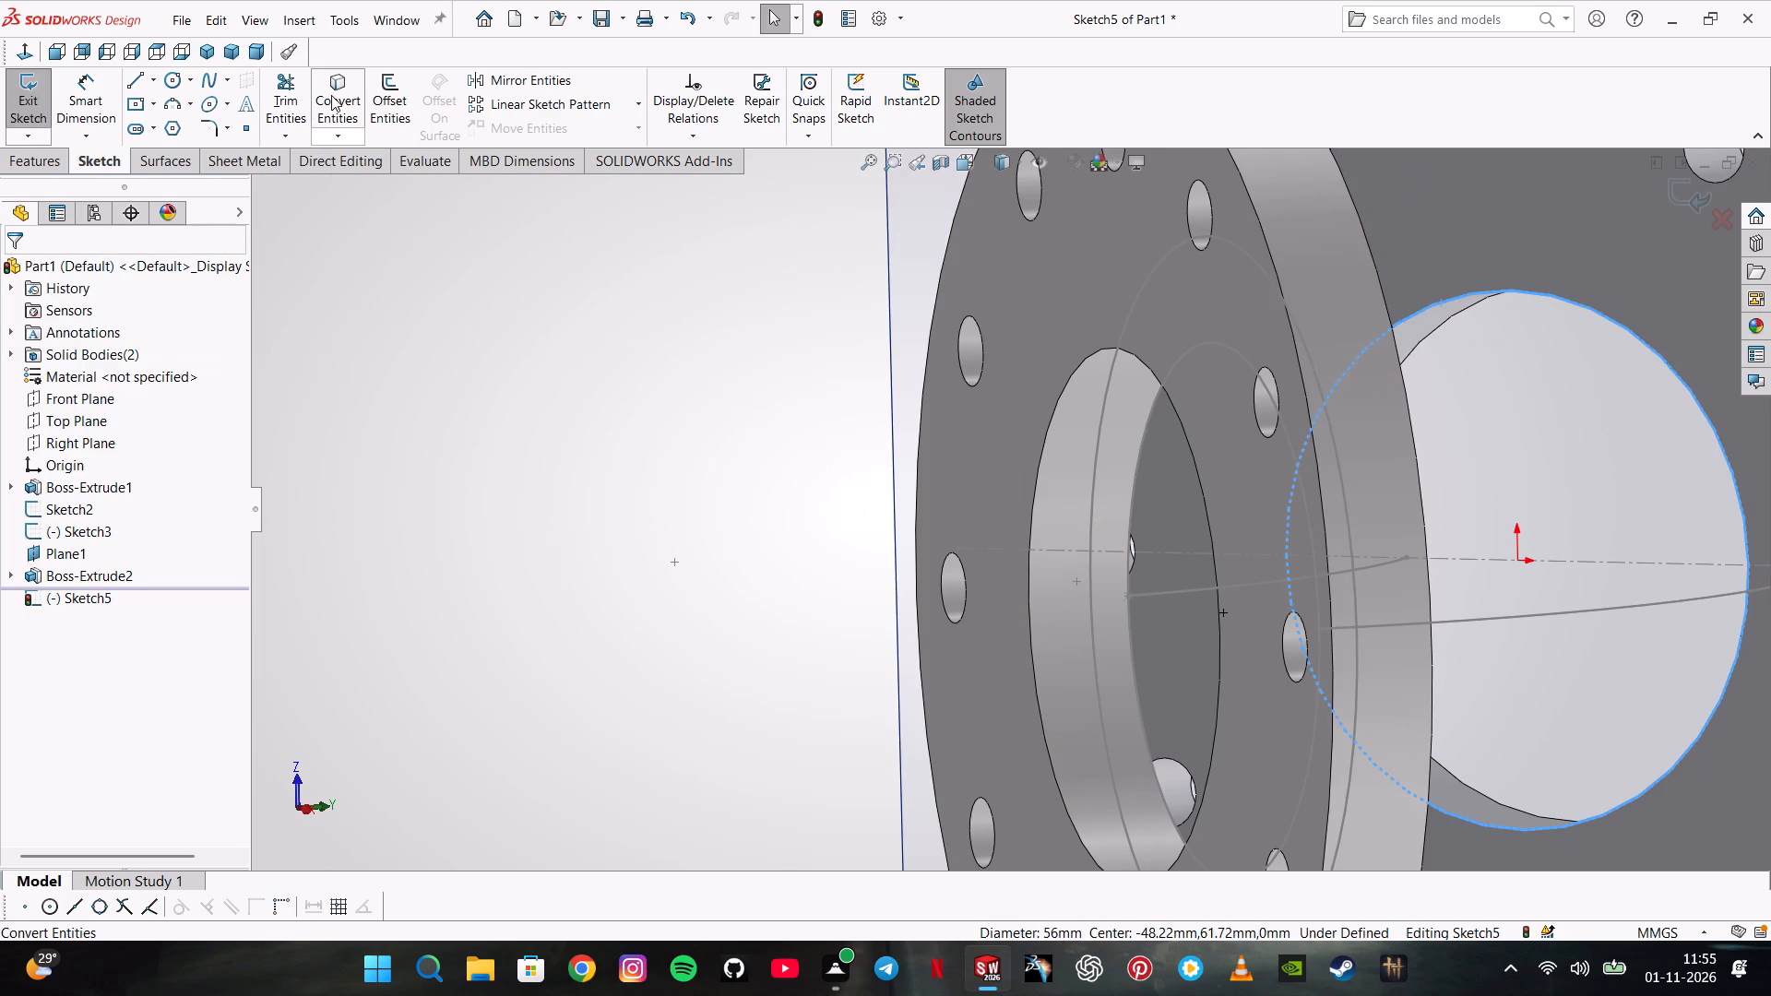
click(331, 95)
Offset the converted bore circle outward by 11 mm with a dimension and close the sketch.
scroll(1047, 432, up, 2)
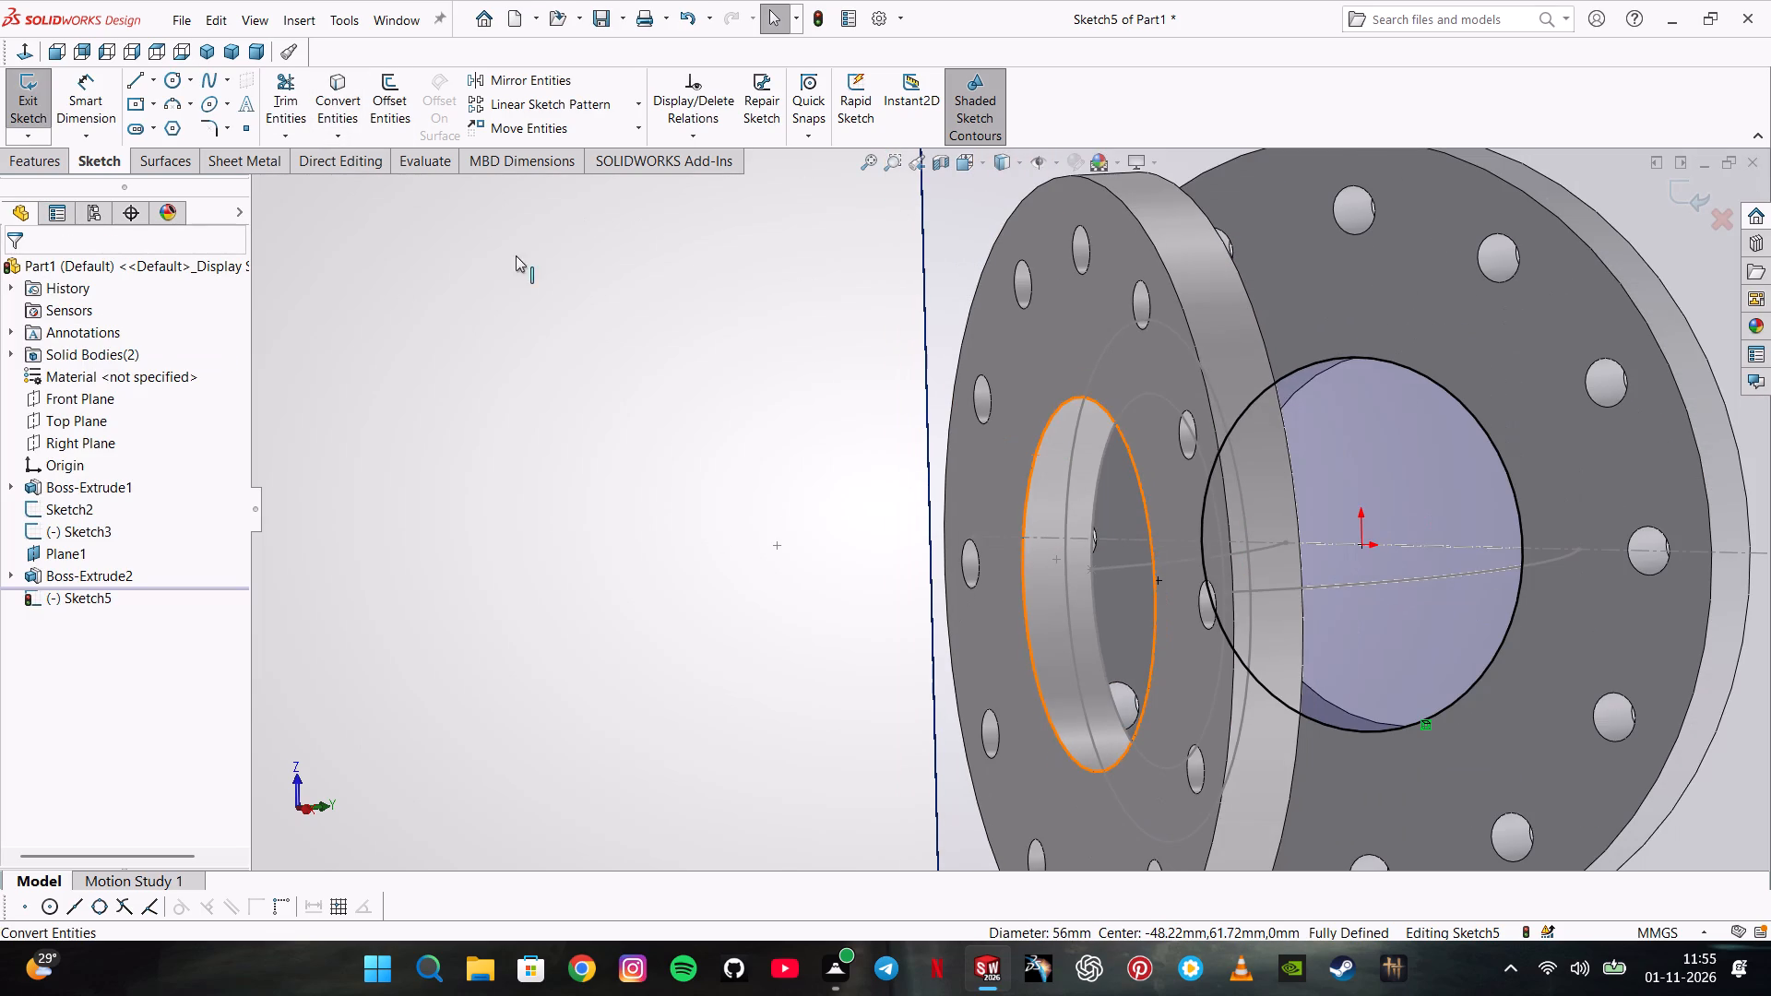
click(395, 115)
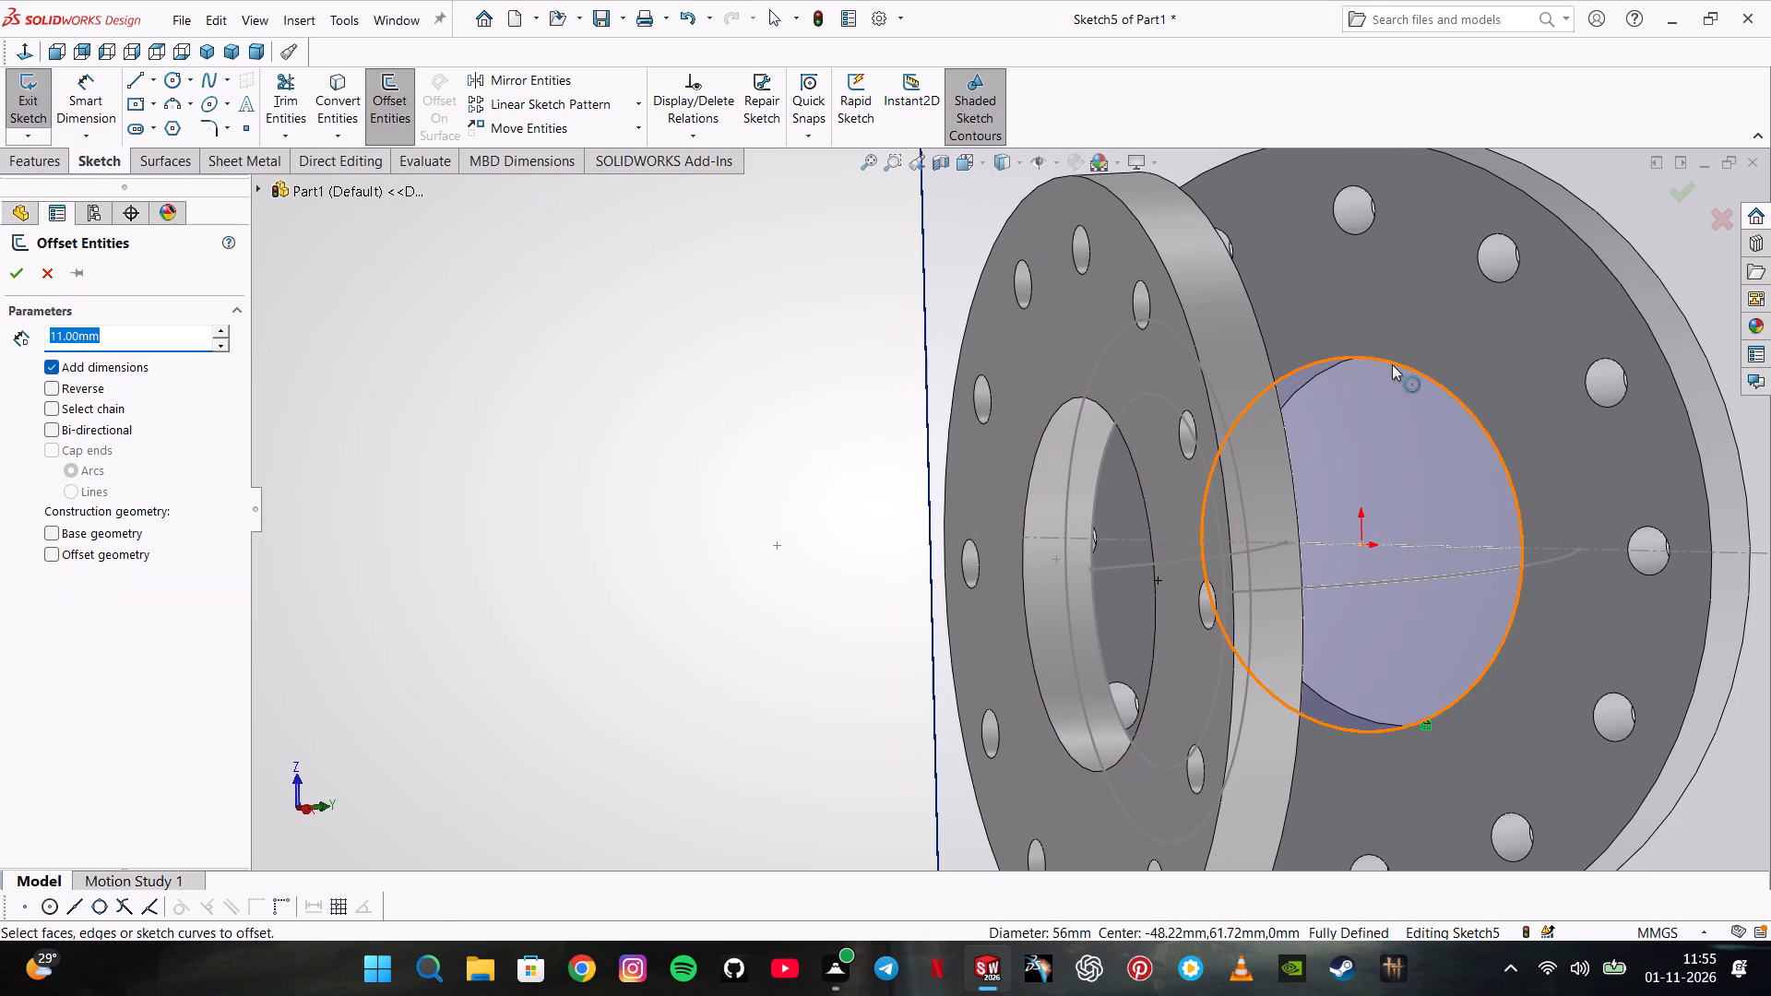
click(1392, 364)
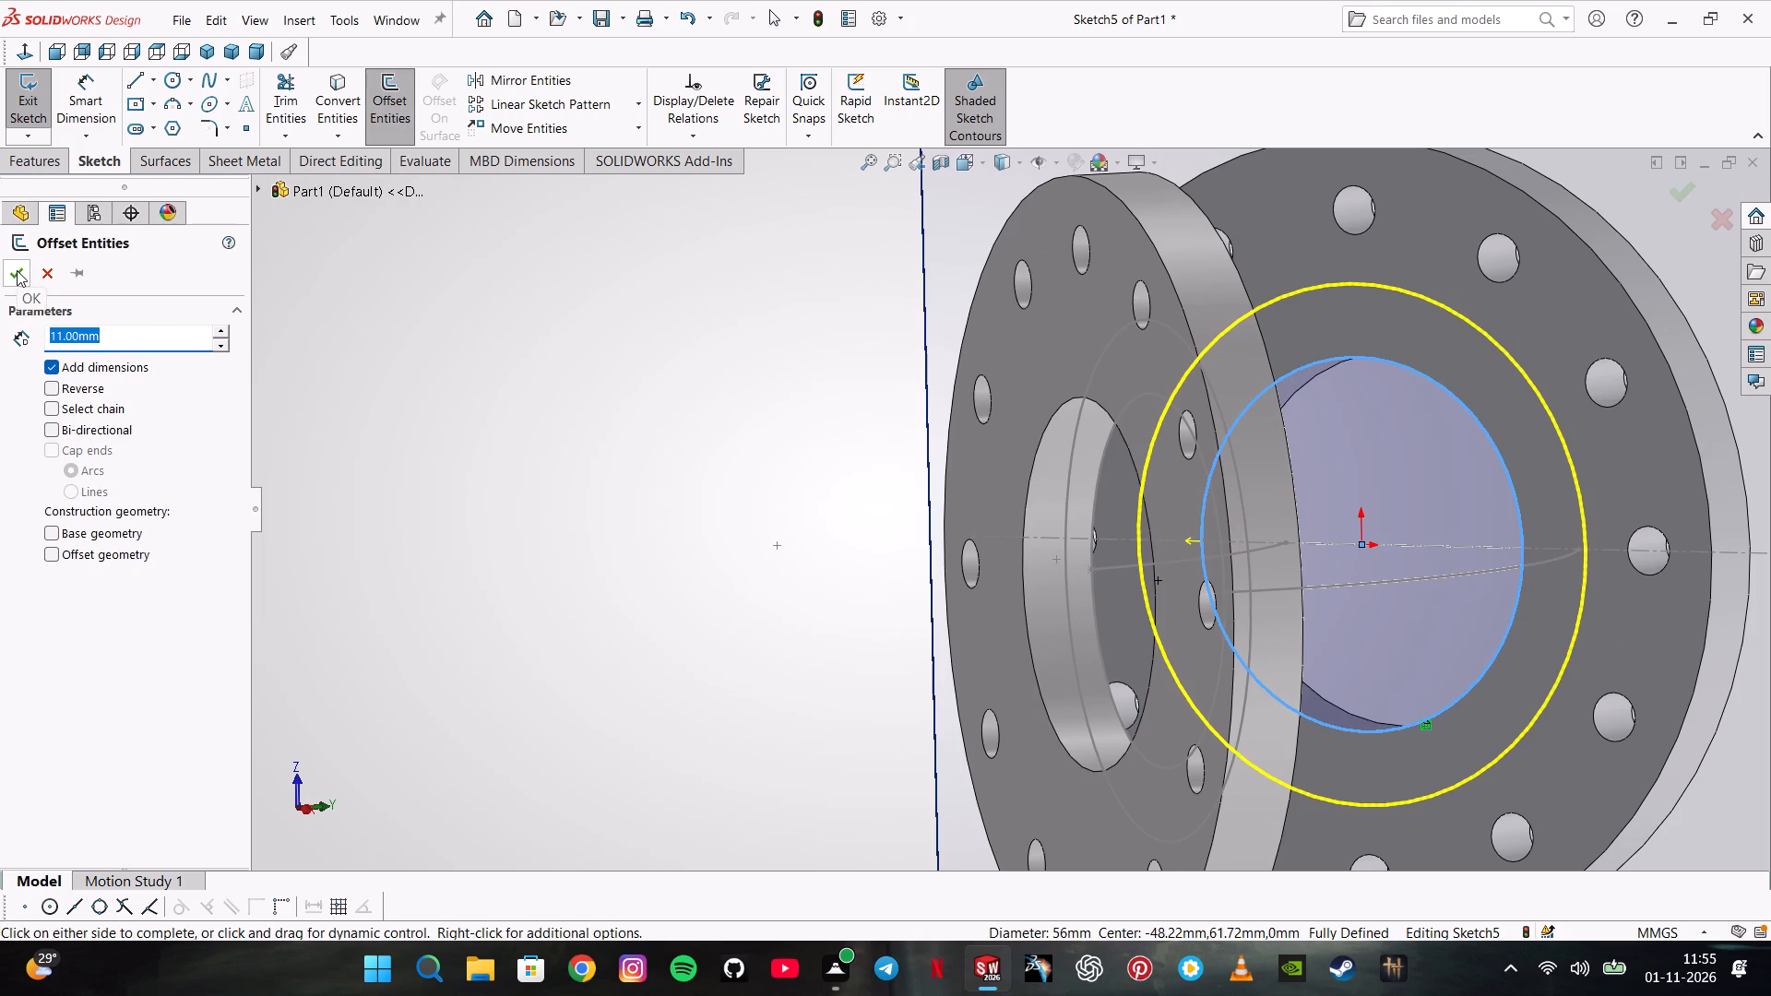
click(17, 270)
middle_drag(641, 351, 588, 406)
scroll(588, 403, up, 2)
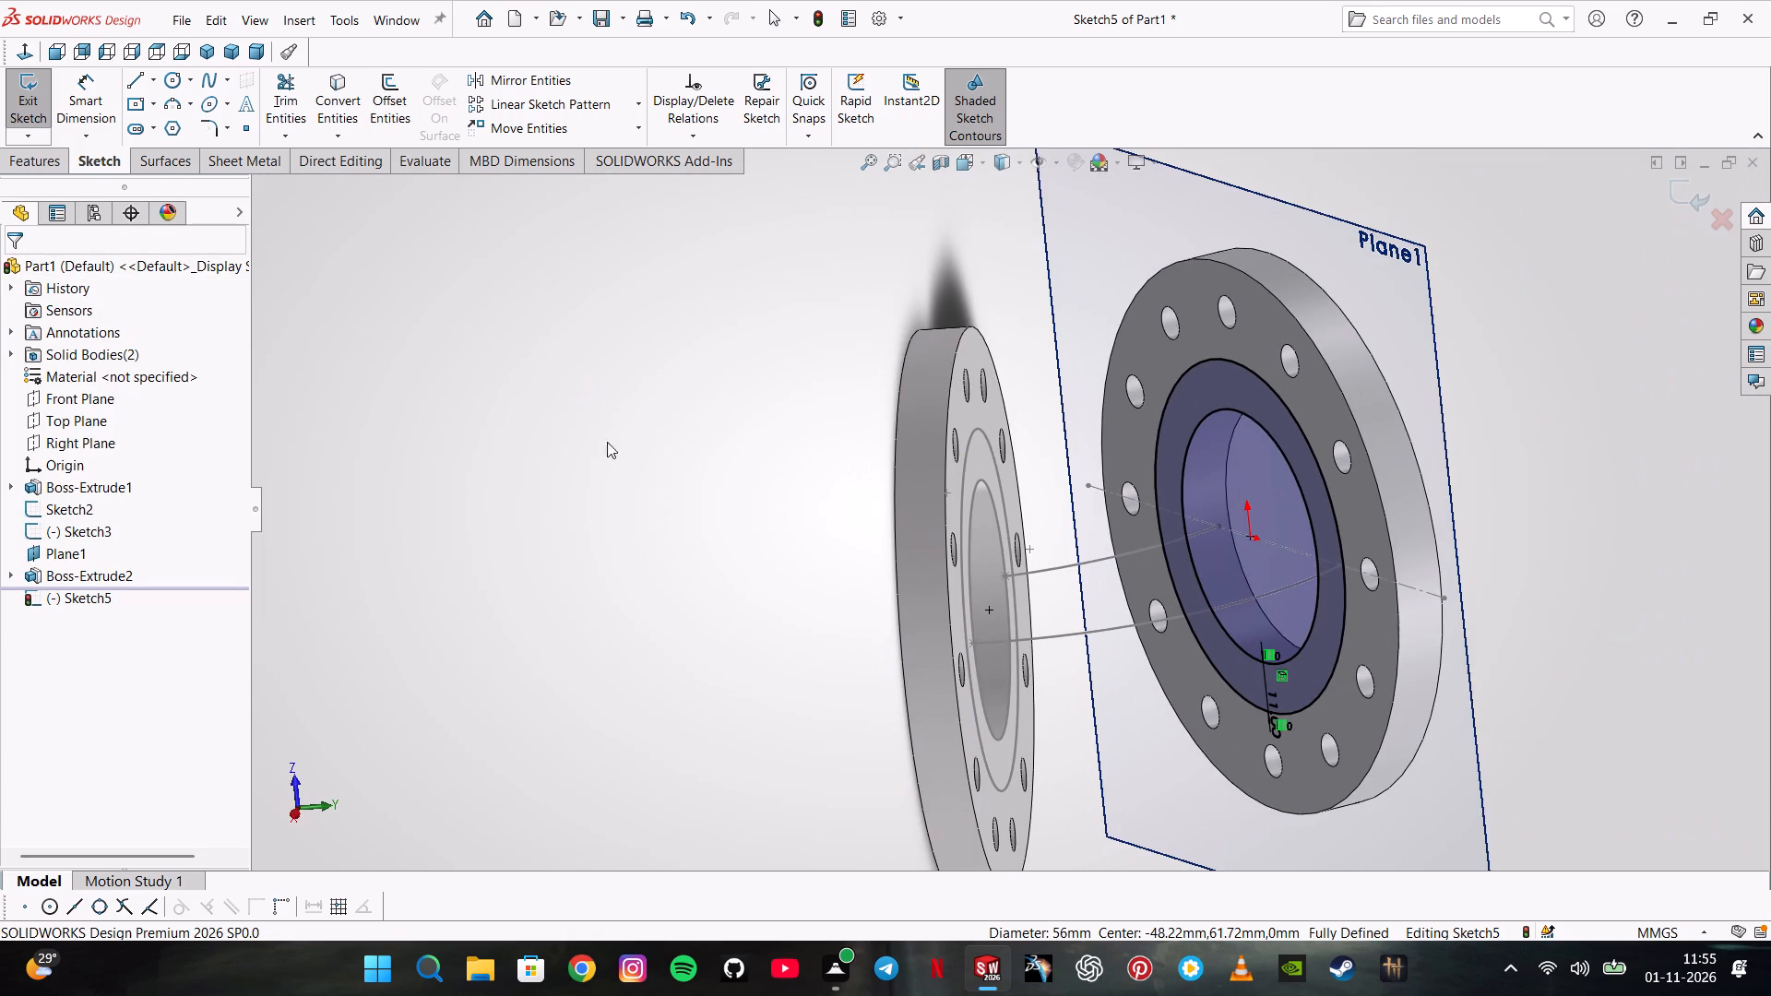
click(737, 424)
middle_drag(730, 434, 681, 446)
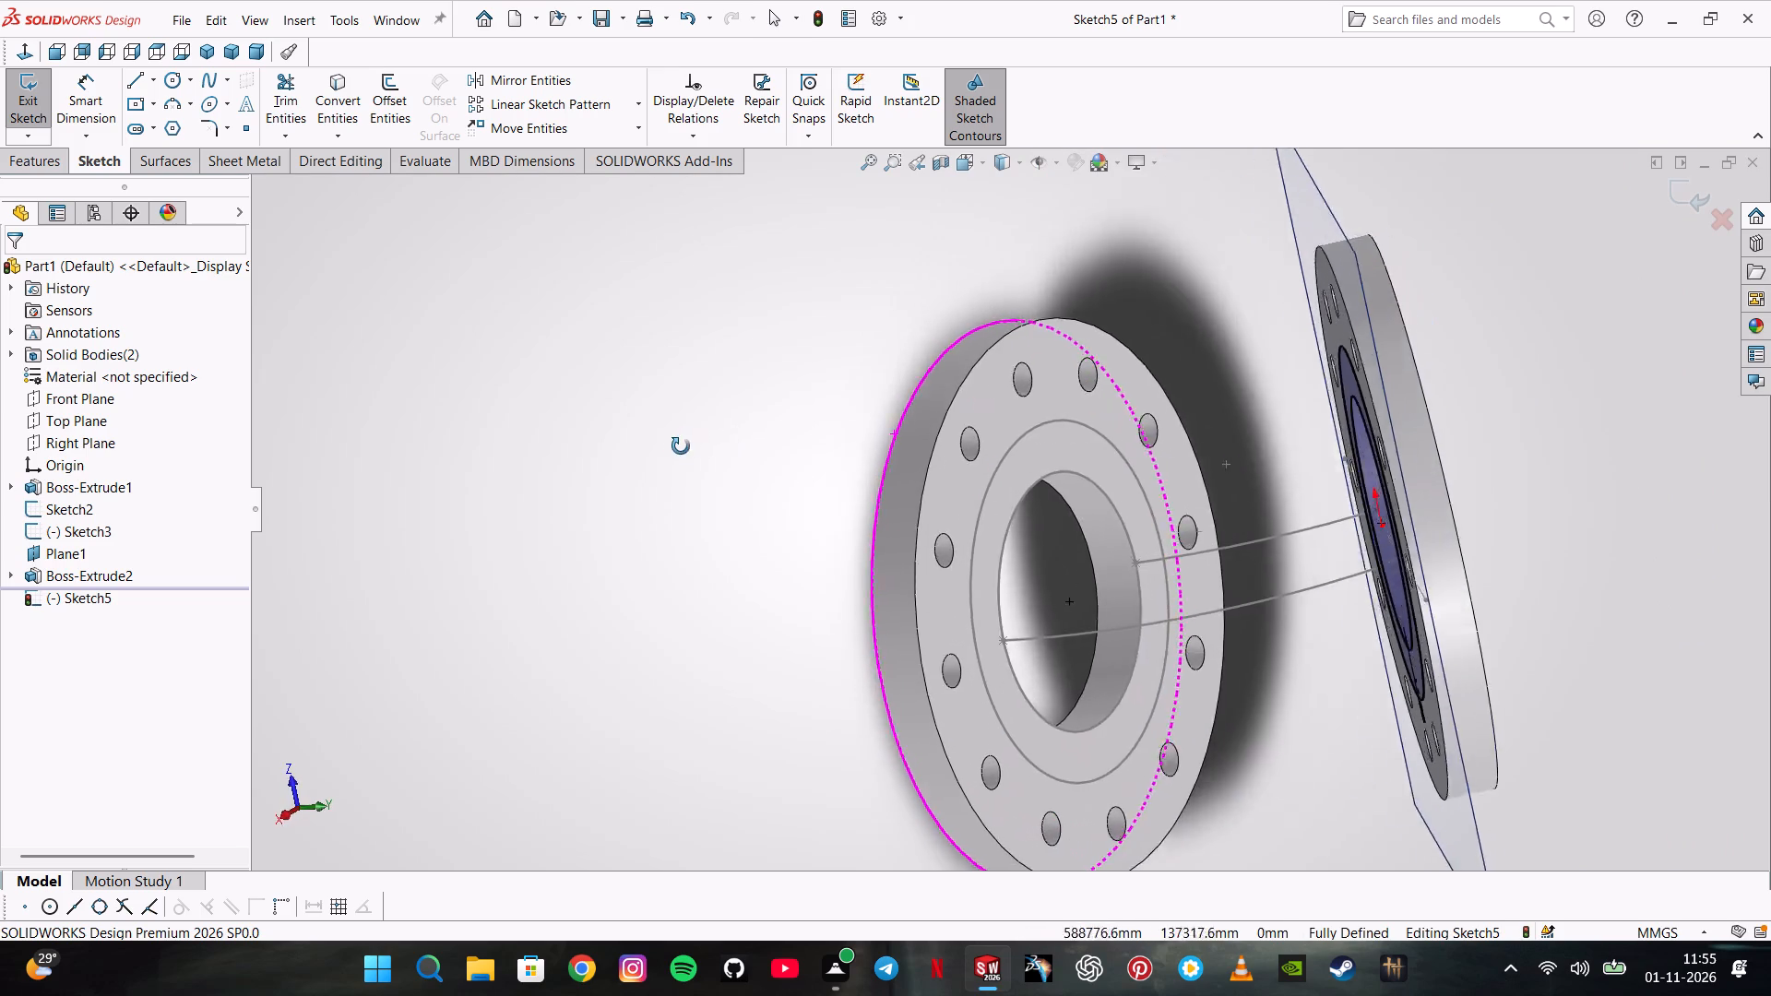
middle_drag(681, 446, 603, 183)
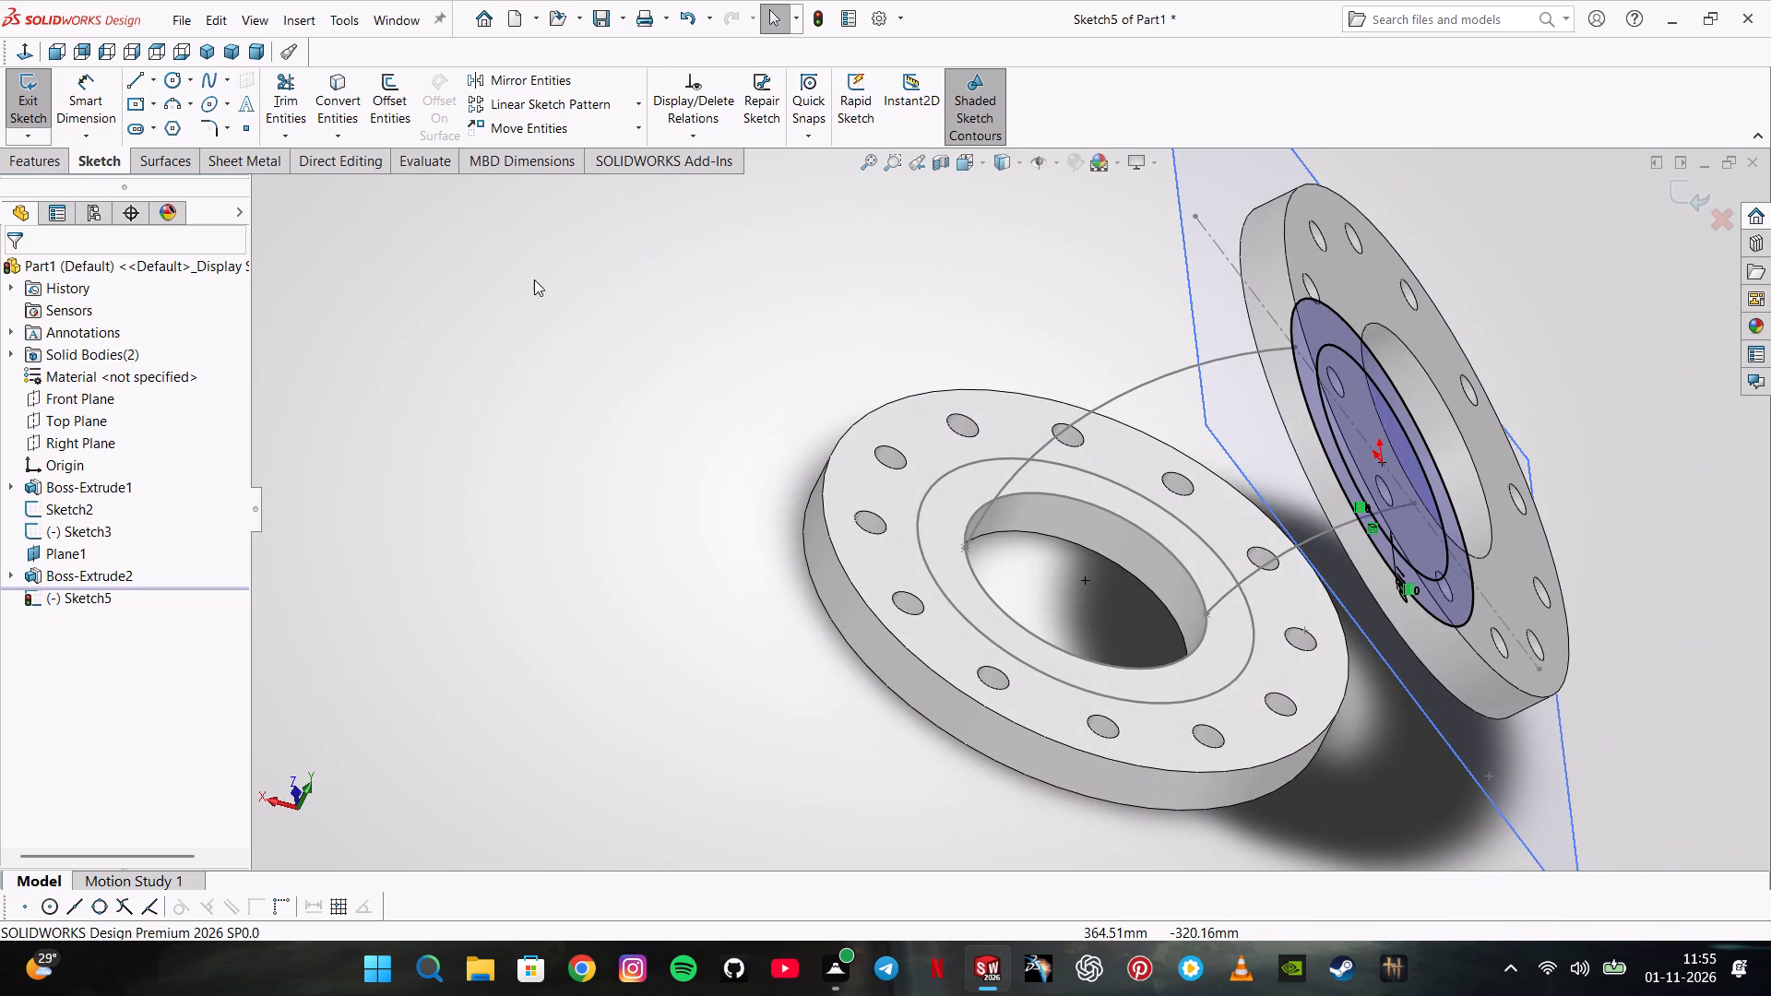
click(36, 100)
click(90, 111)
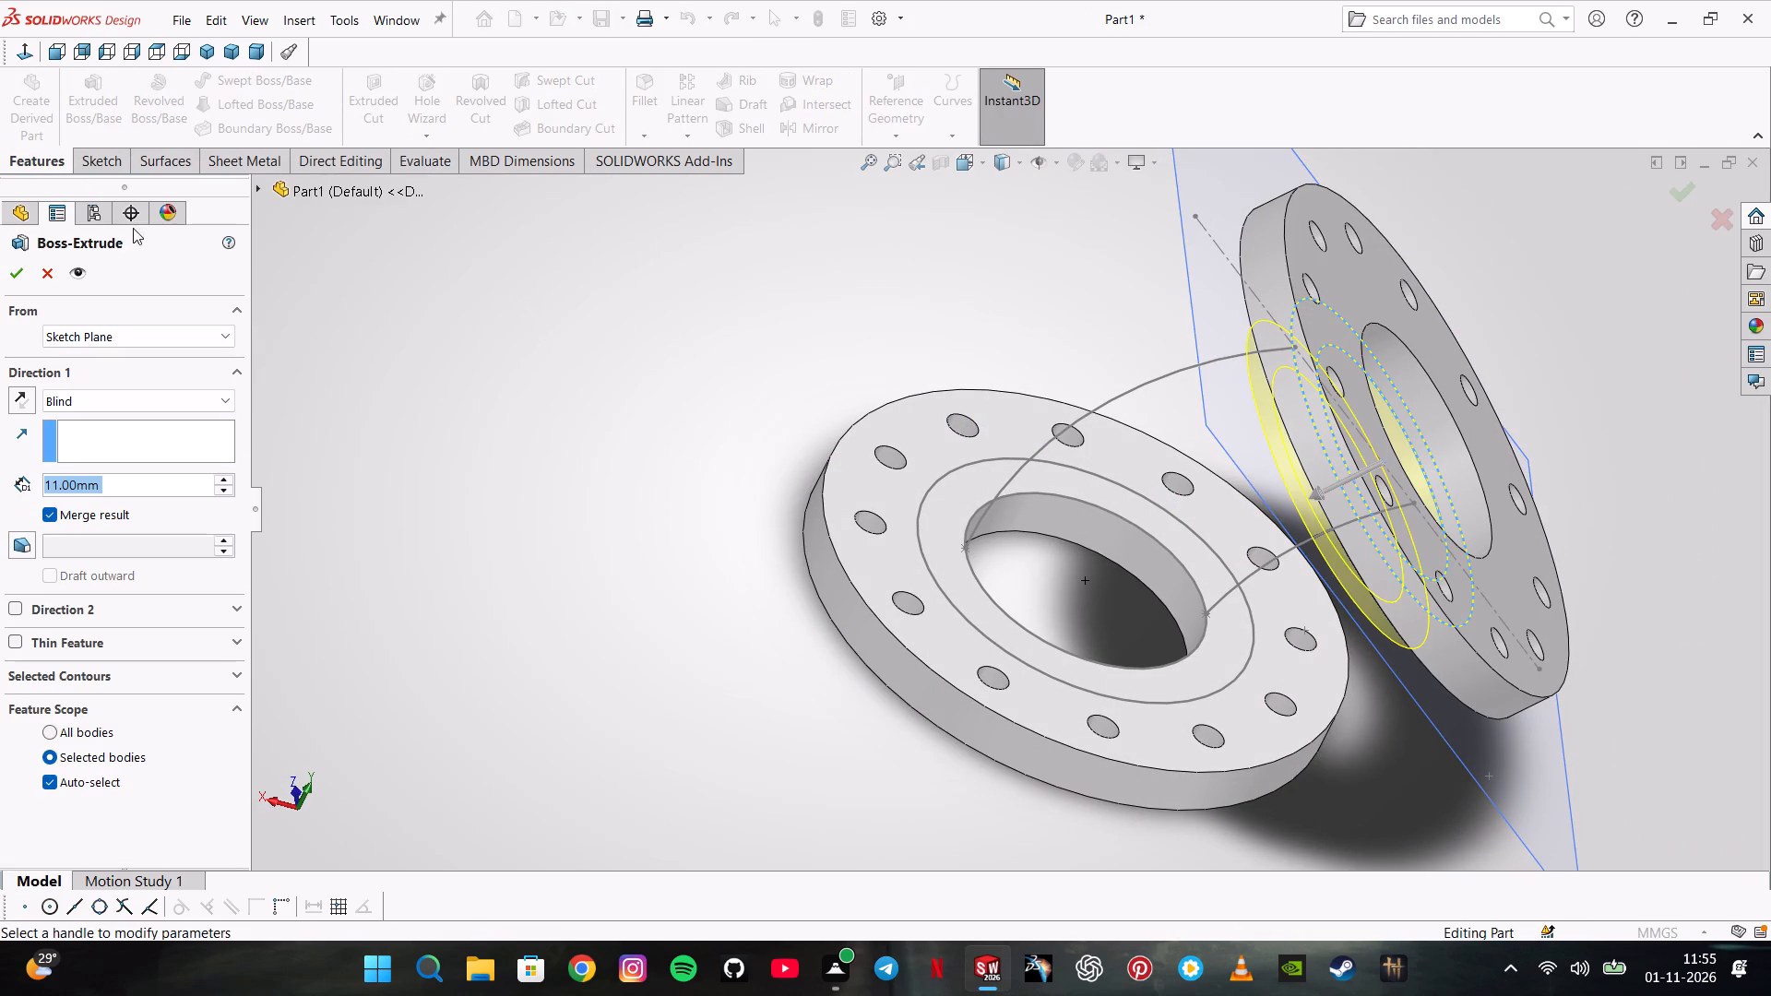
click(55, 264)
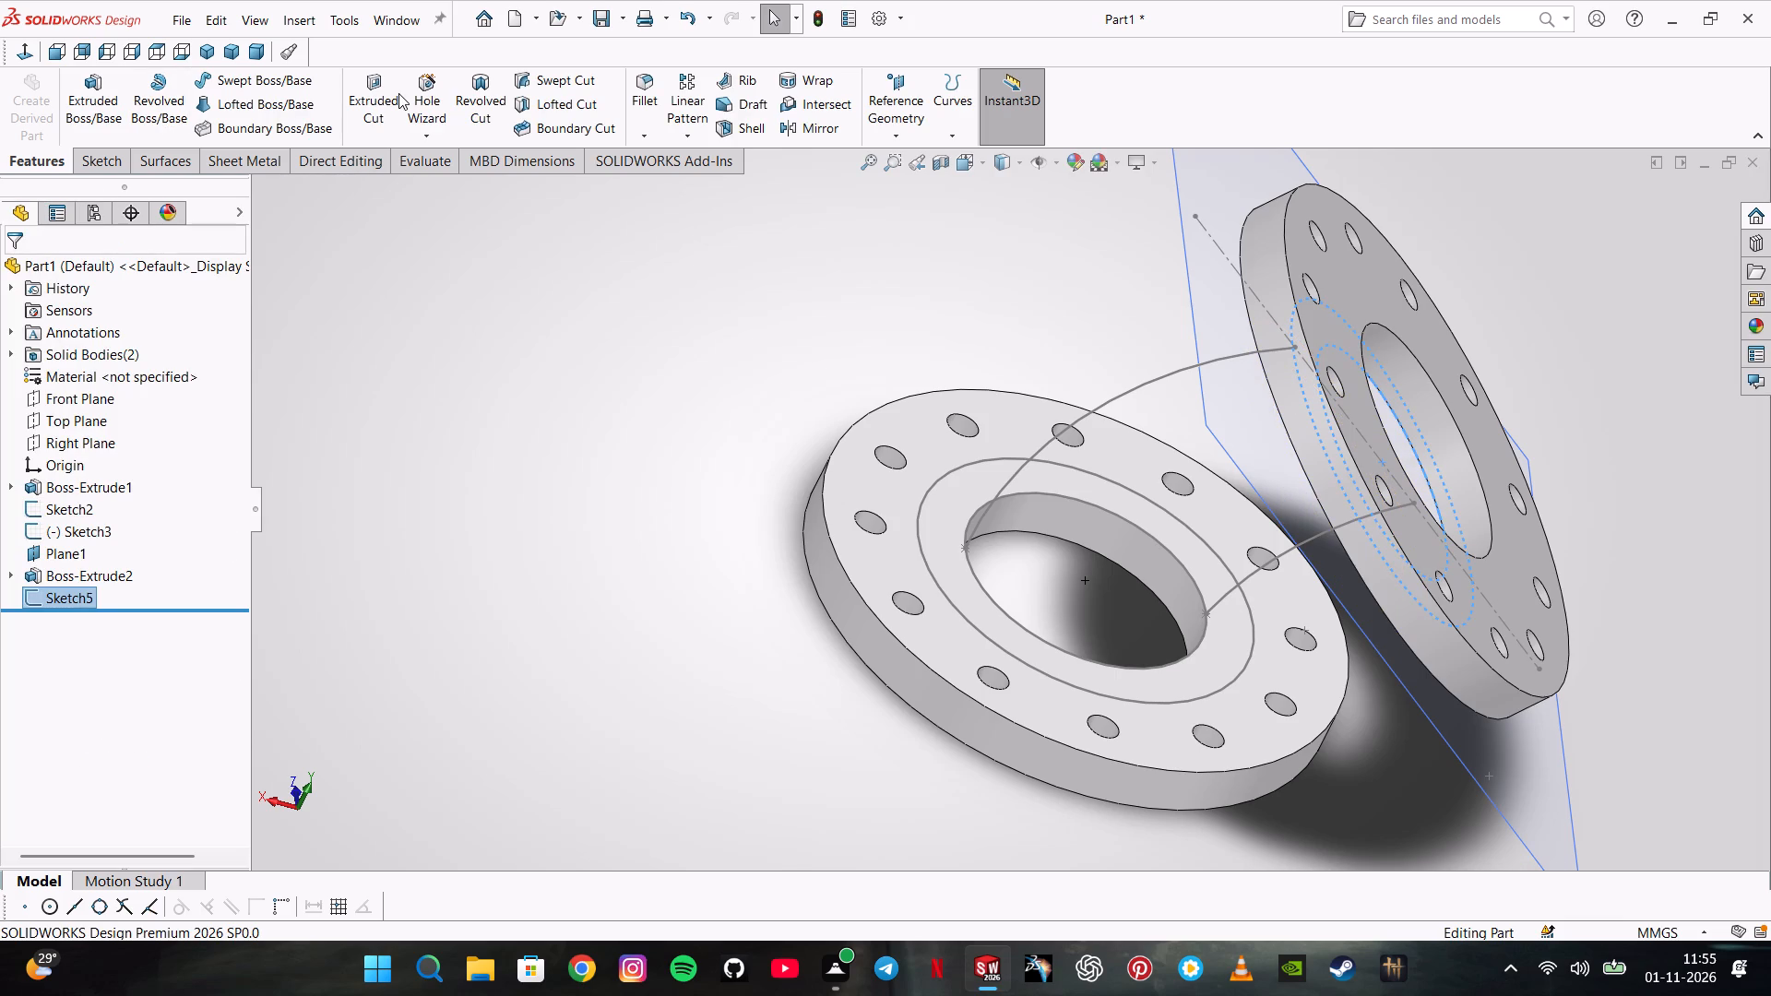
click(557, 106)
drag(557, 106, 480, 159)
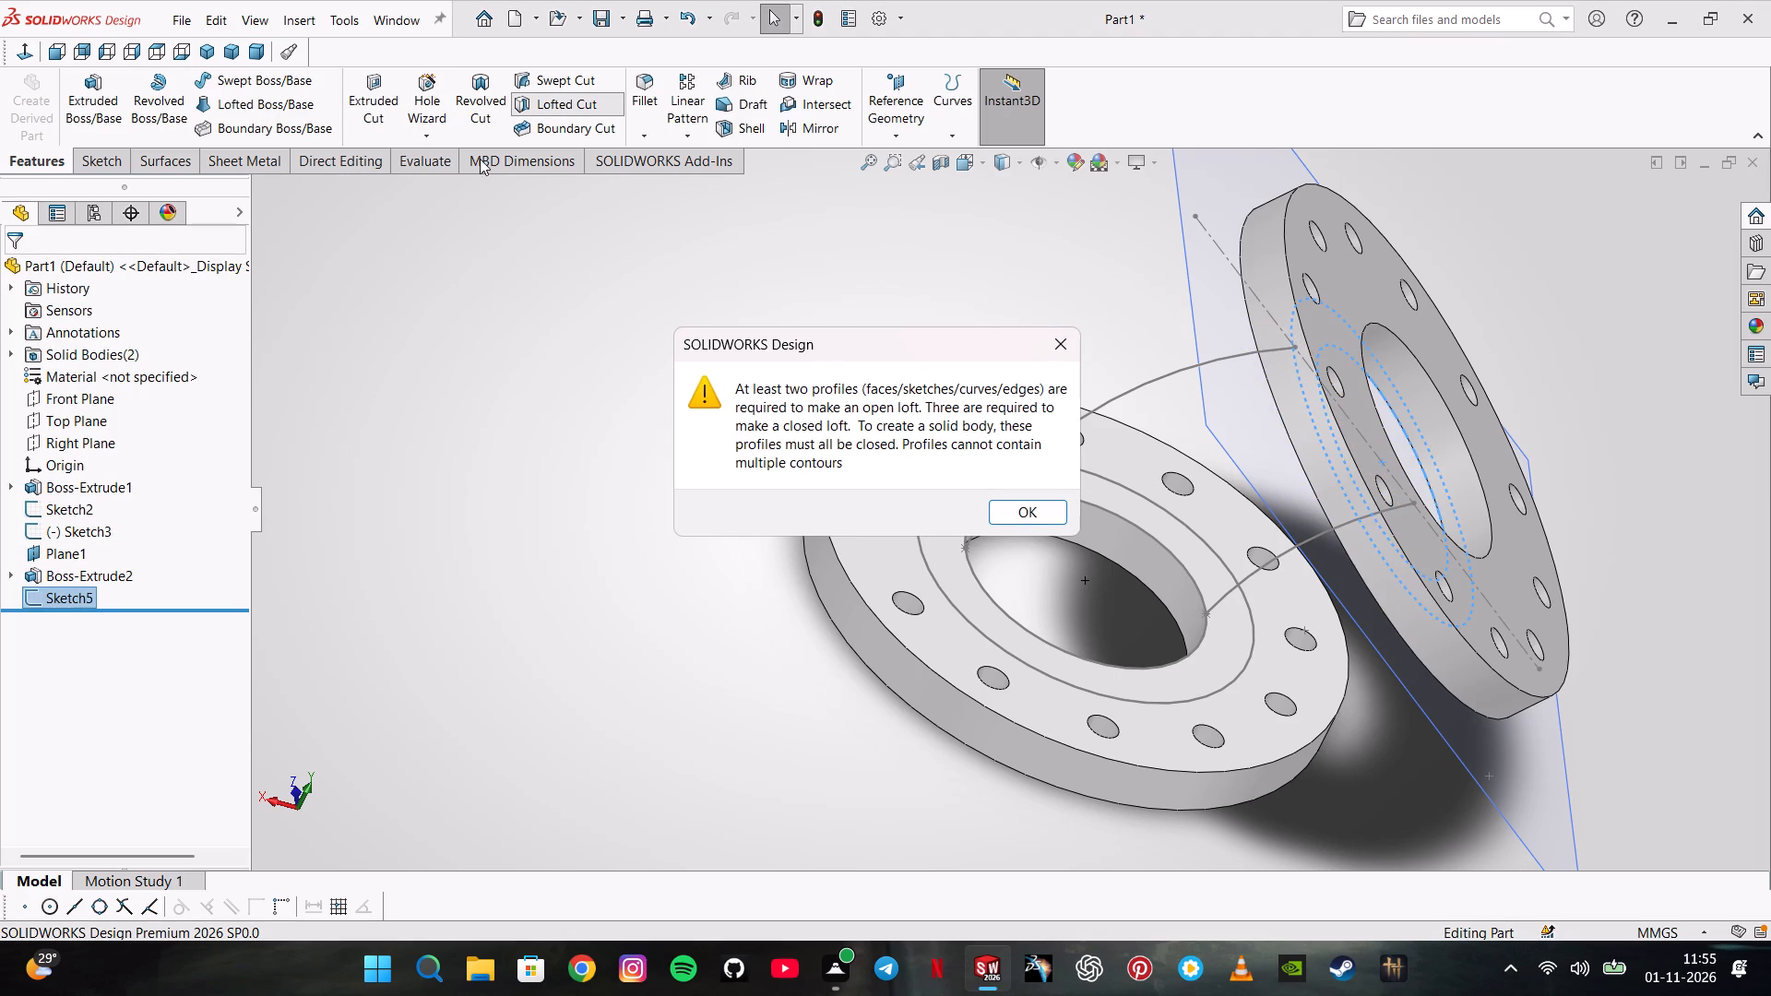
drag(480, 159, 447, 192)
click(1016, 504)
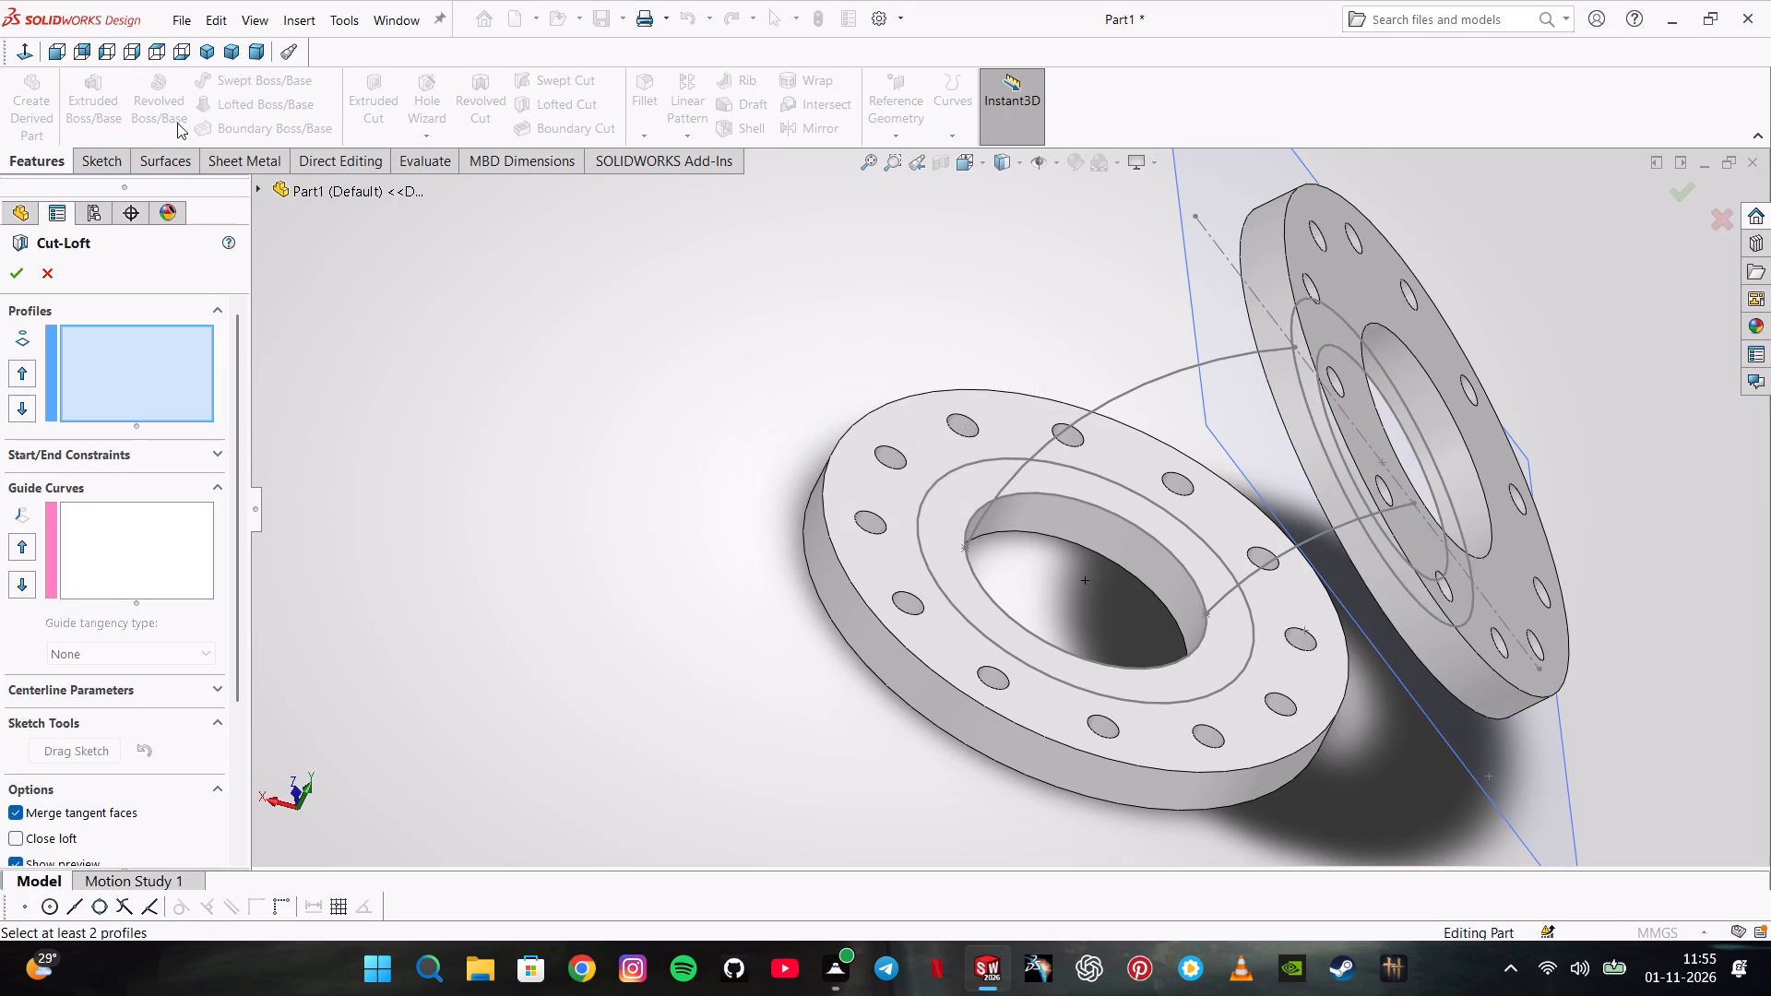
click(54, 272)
Start a Lofted Boss and select the outer sketch circle around the bore on each flange as its two profiles.
click(218, 98)
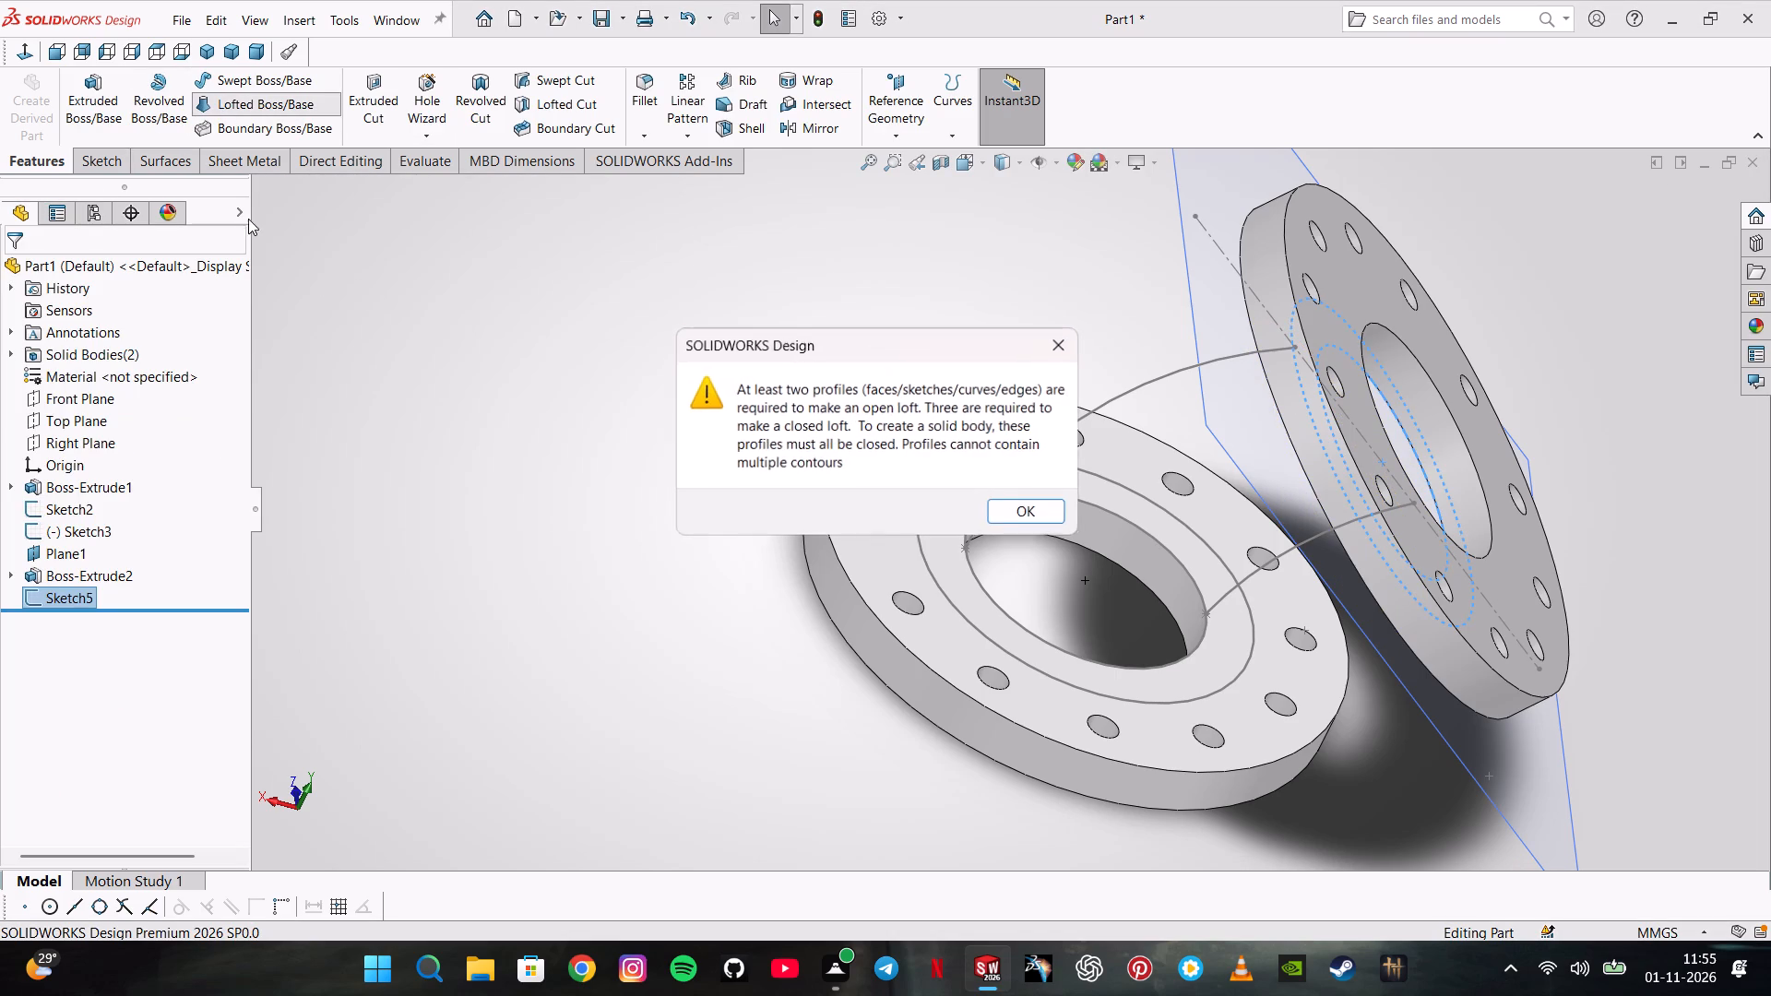
click(985, 514)
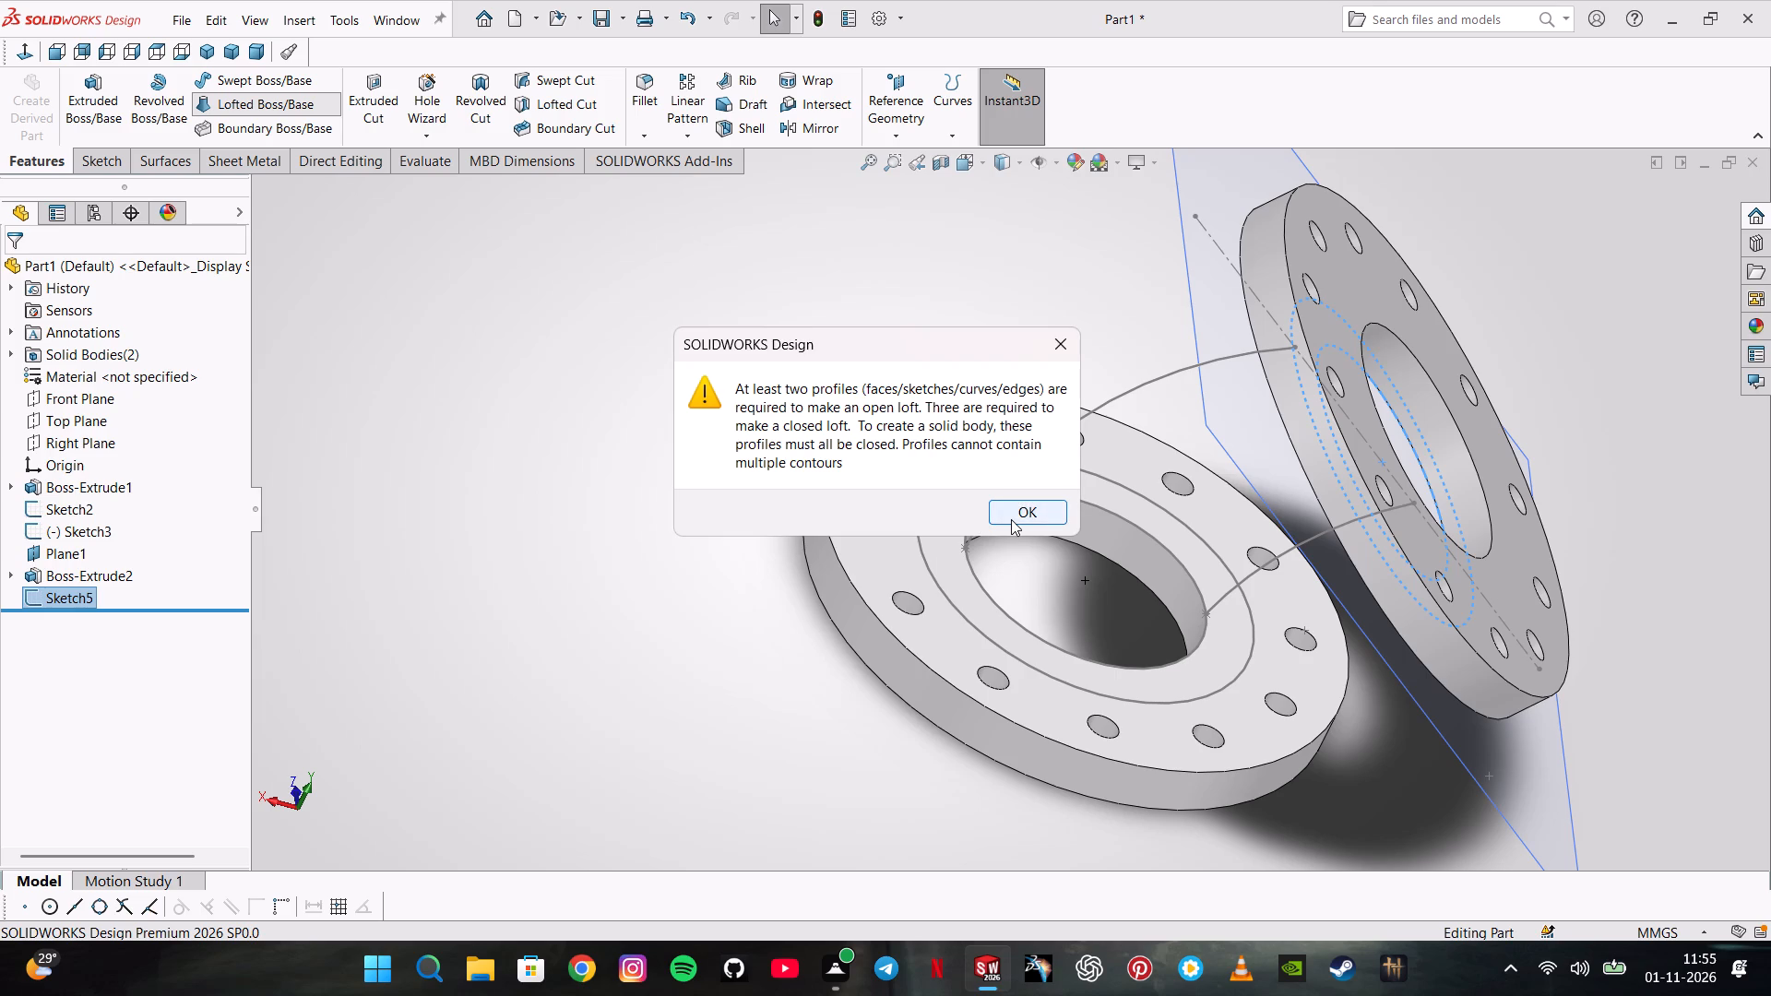
click(1011, 519)
click(960, 562)
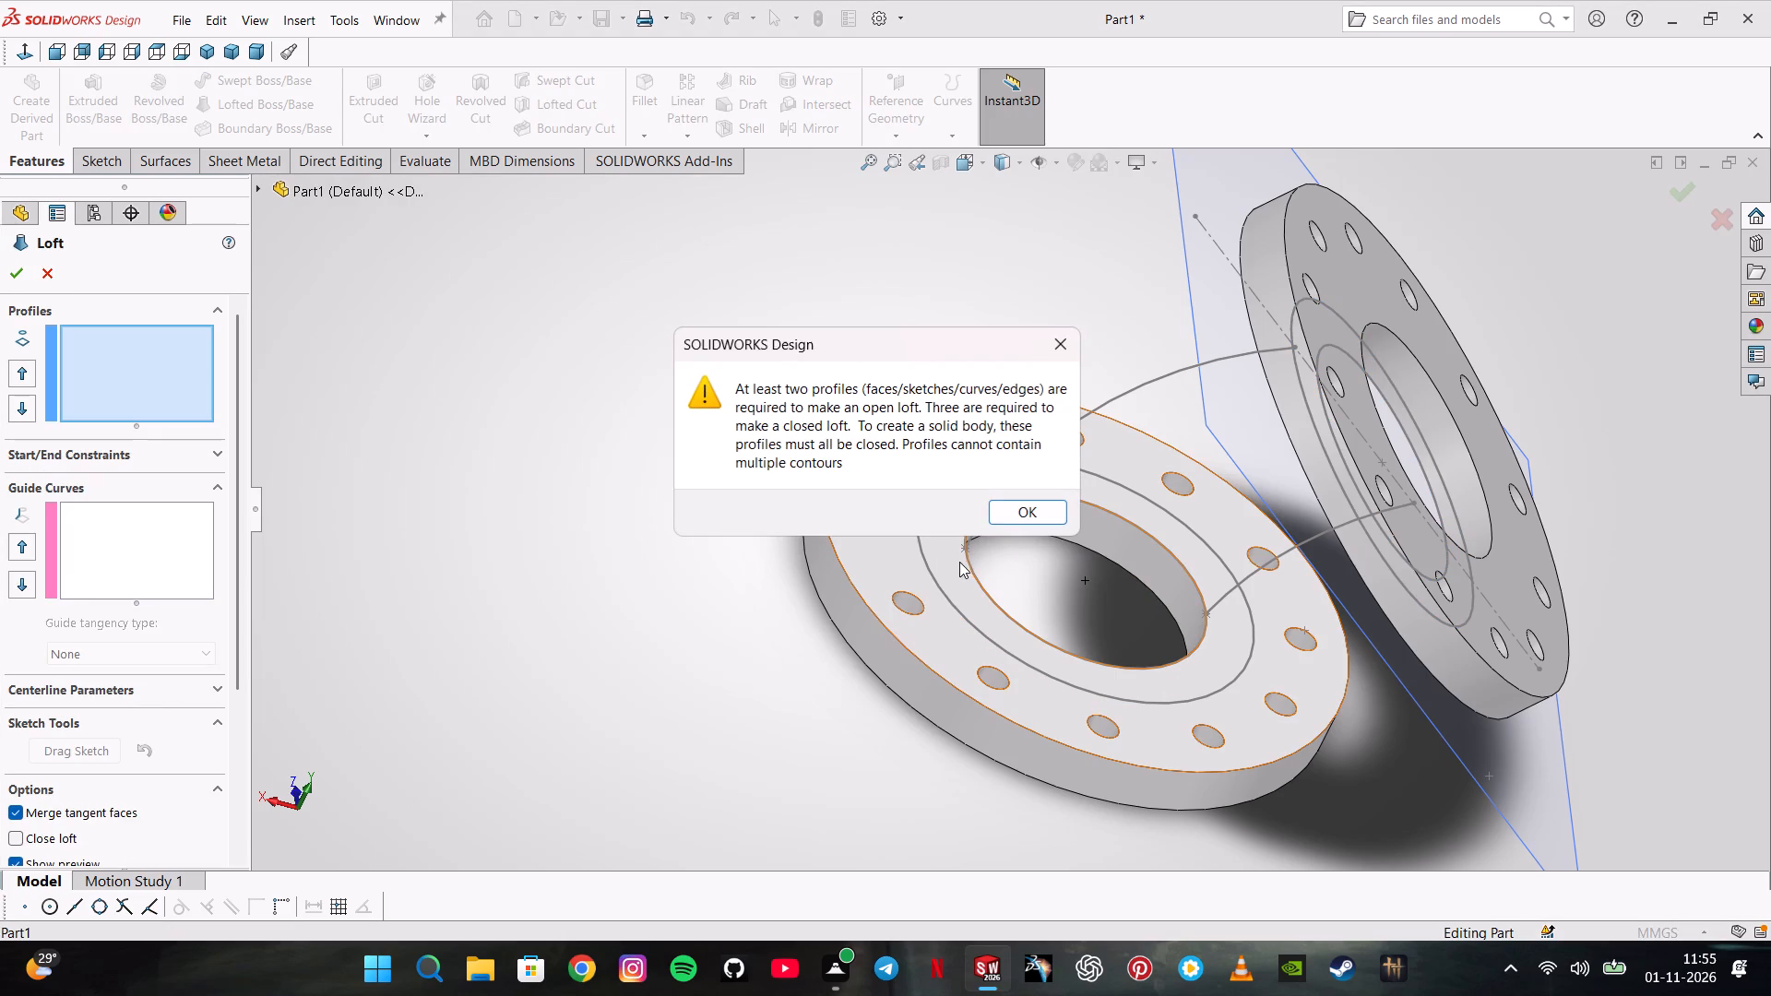
click(1004, 519)
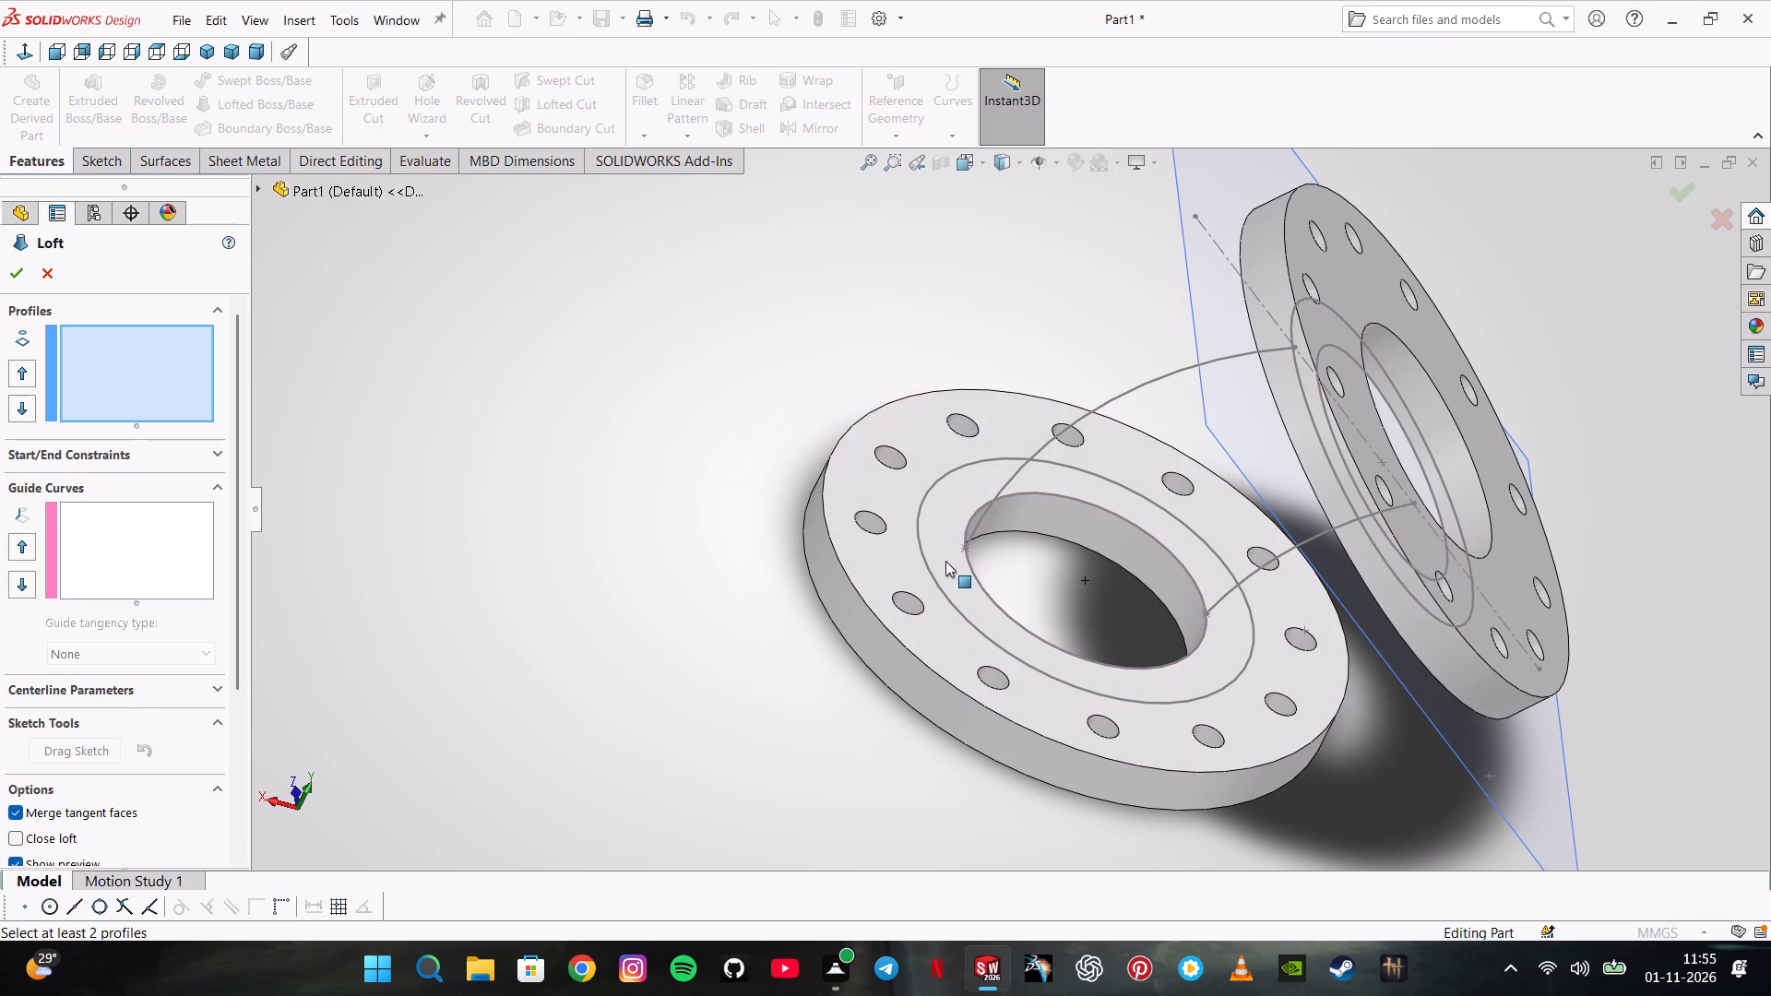
click(933, 572)
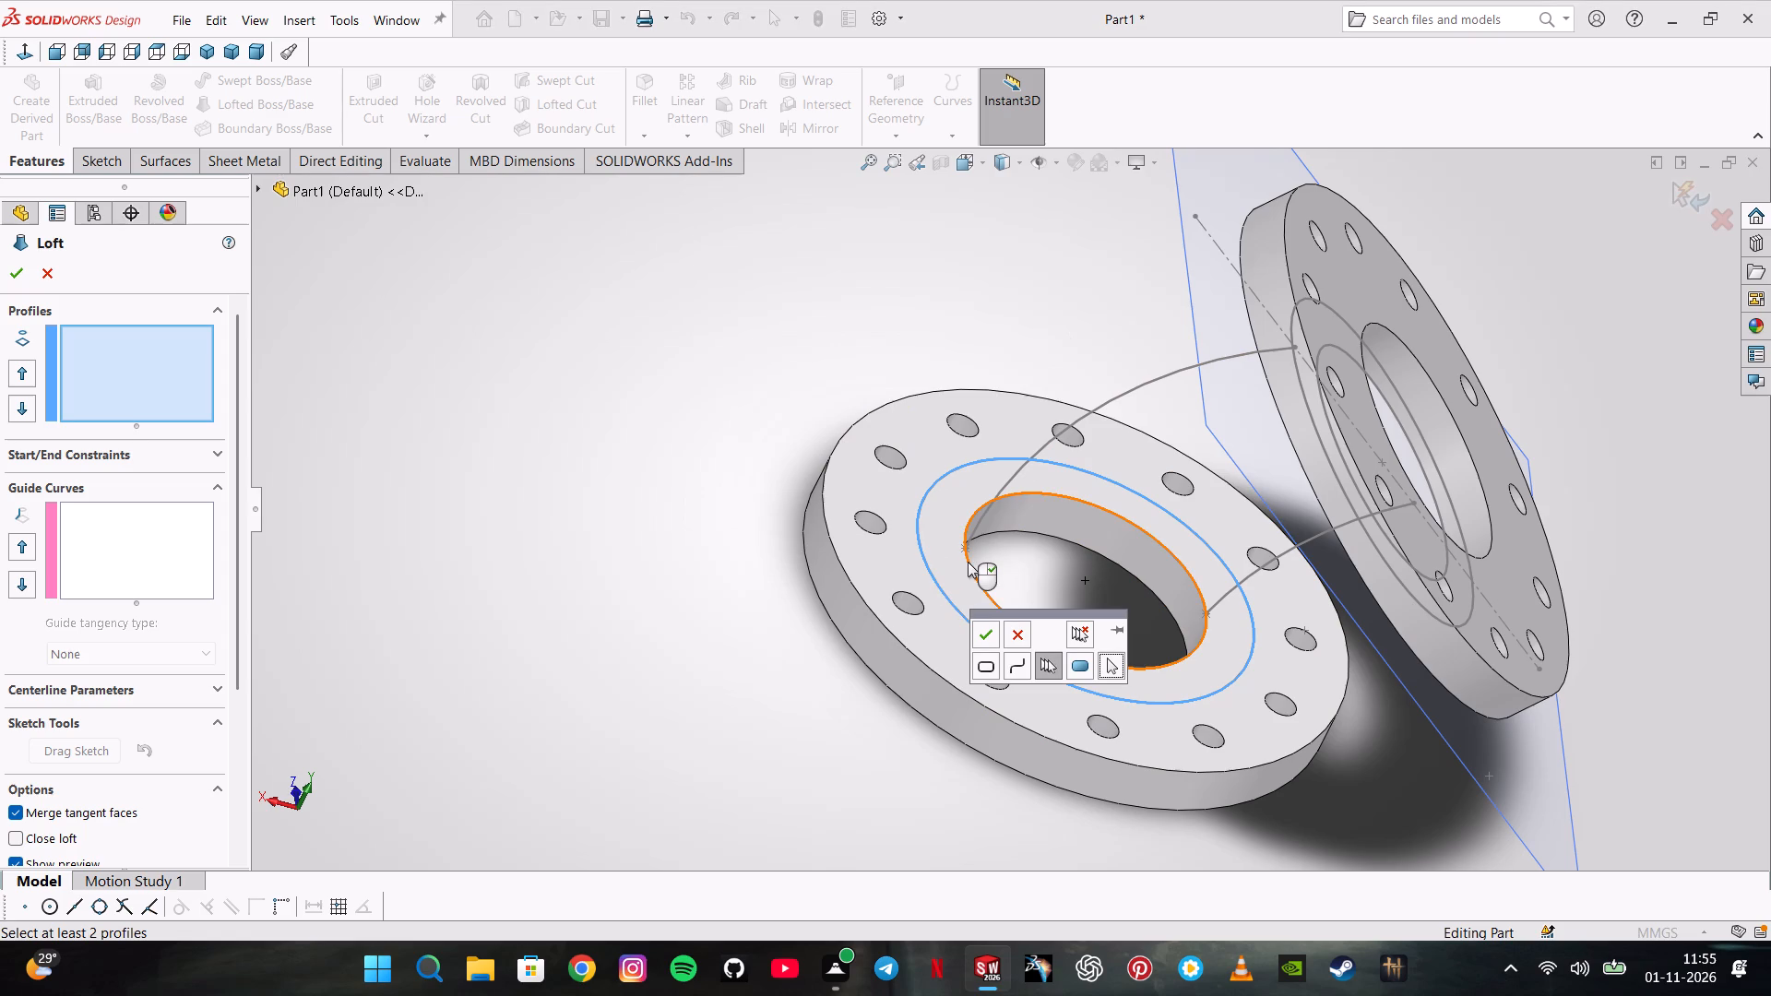
click(980, 634)
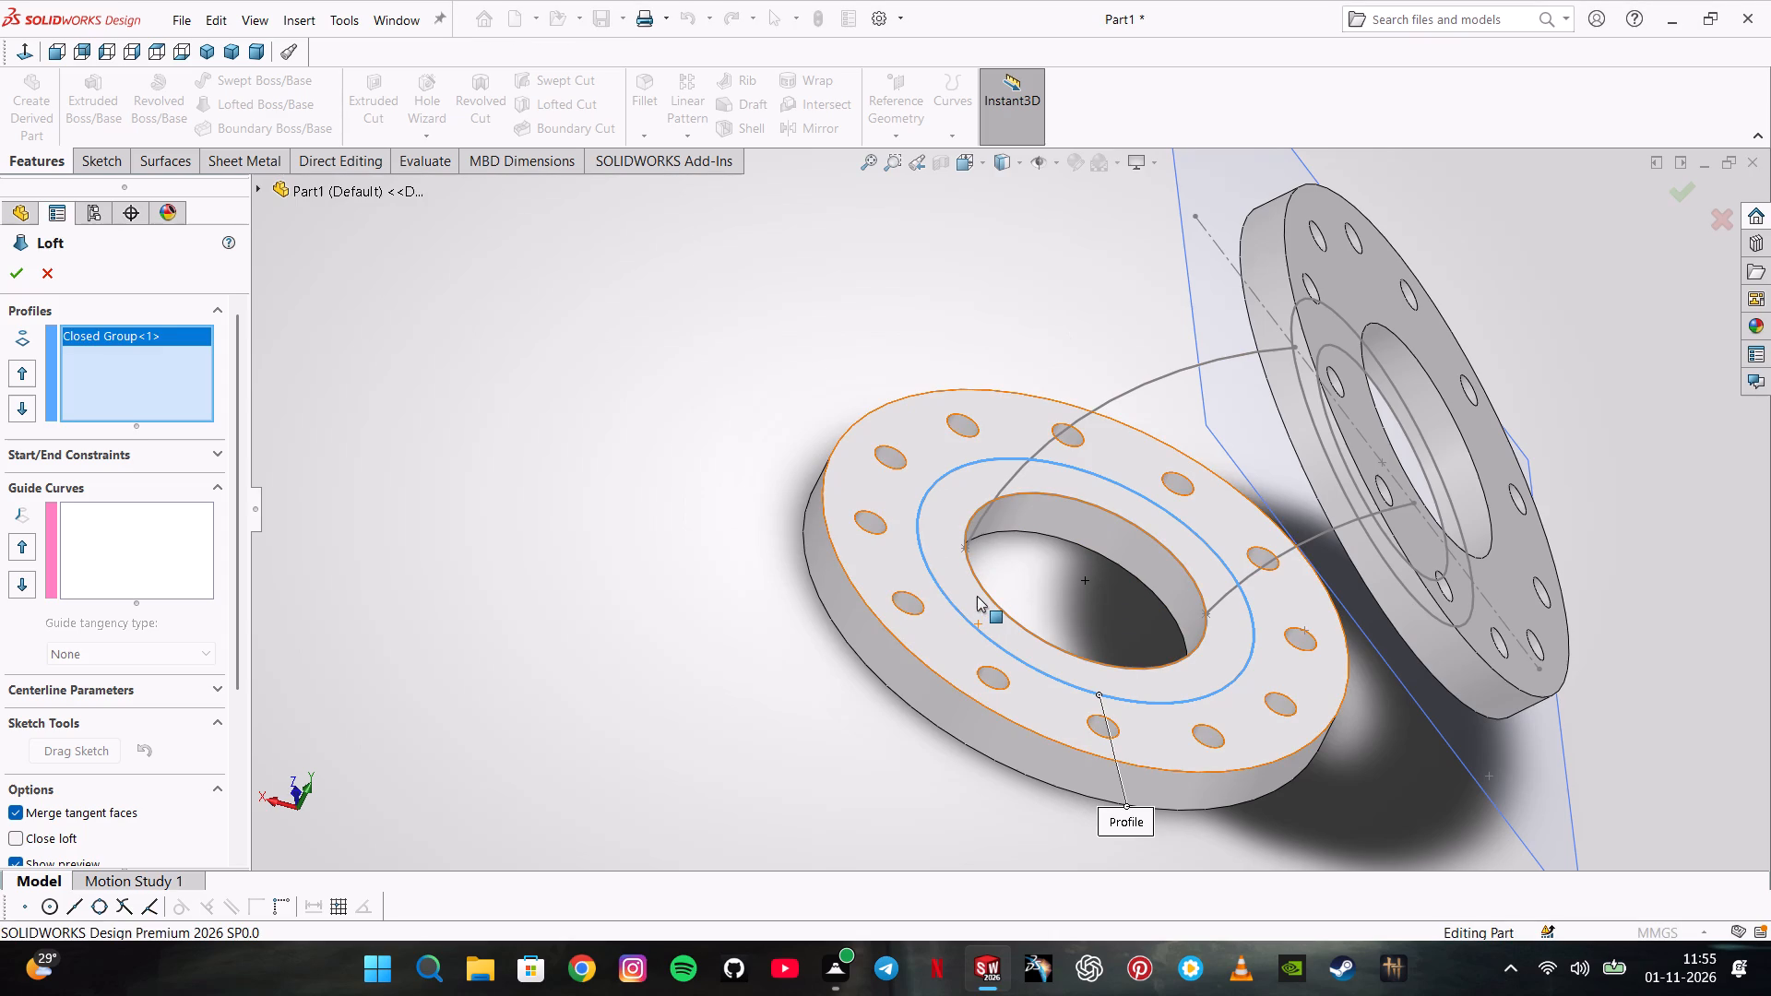
middle_drag(1162, 468, 1246, 425)
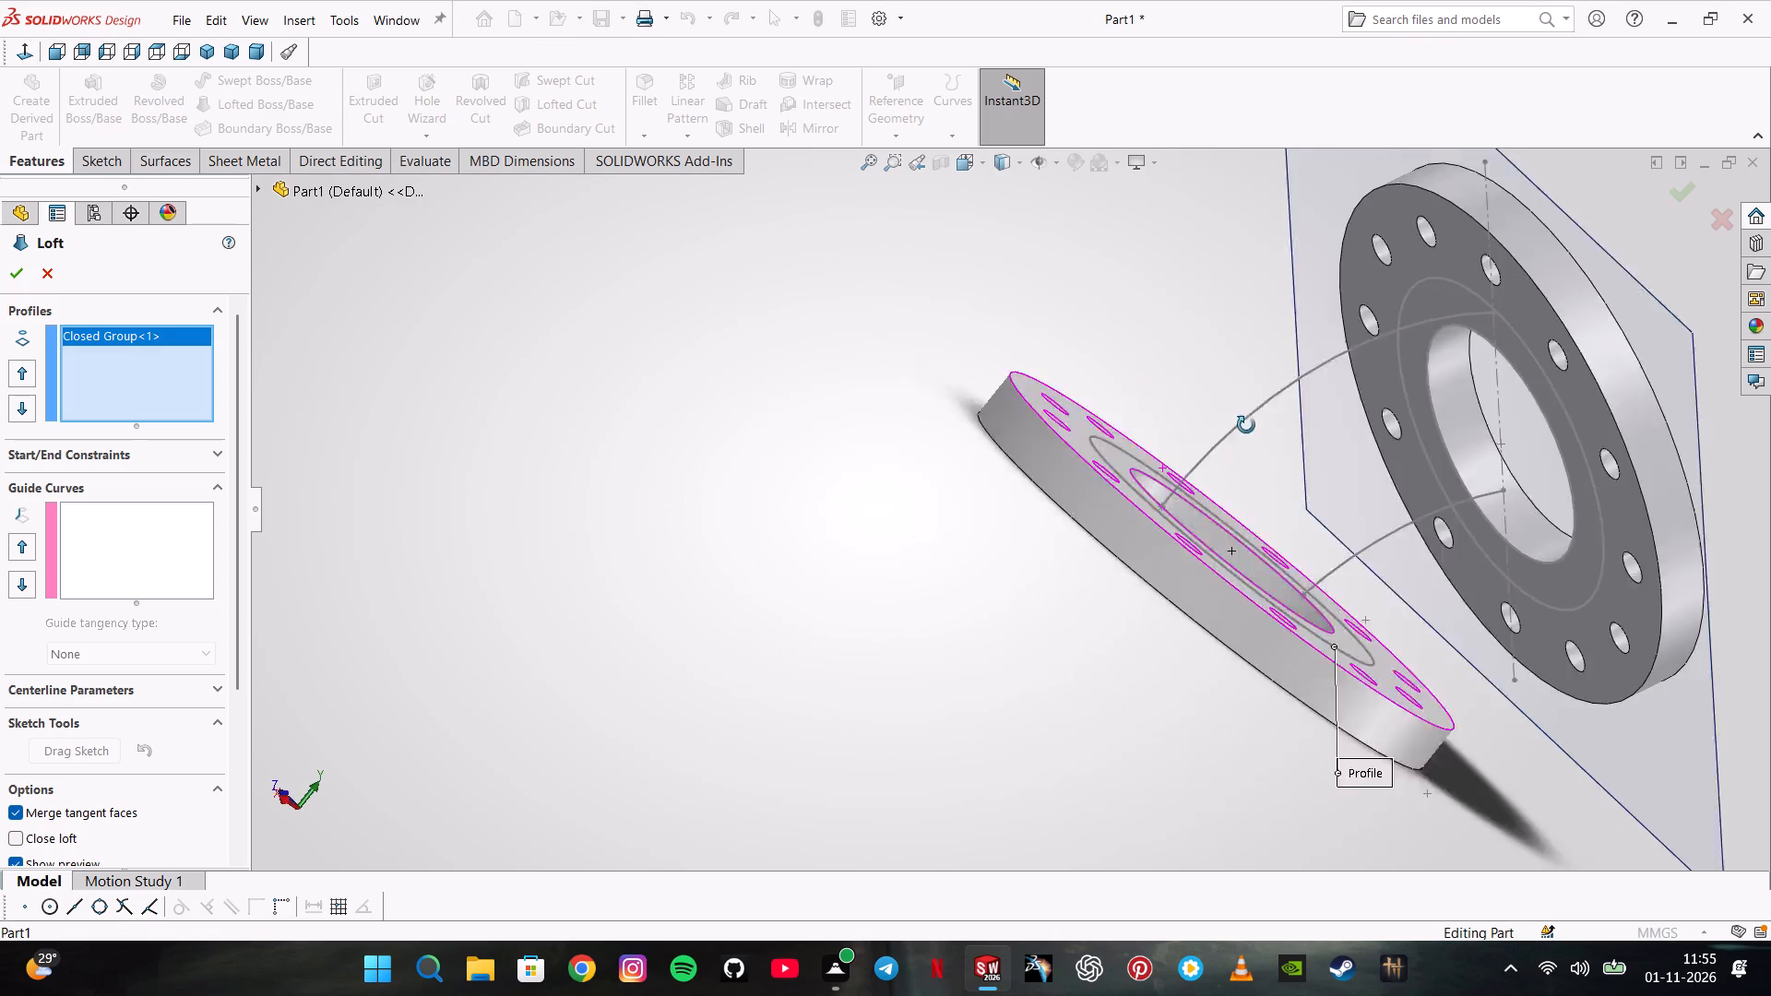
middle_drag(1246, 425, 1278, 407)
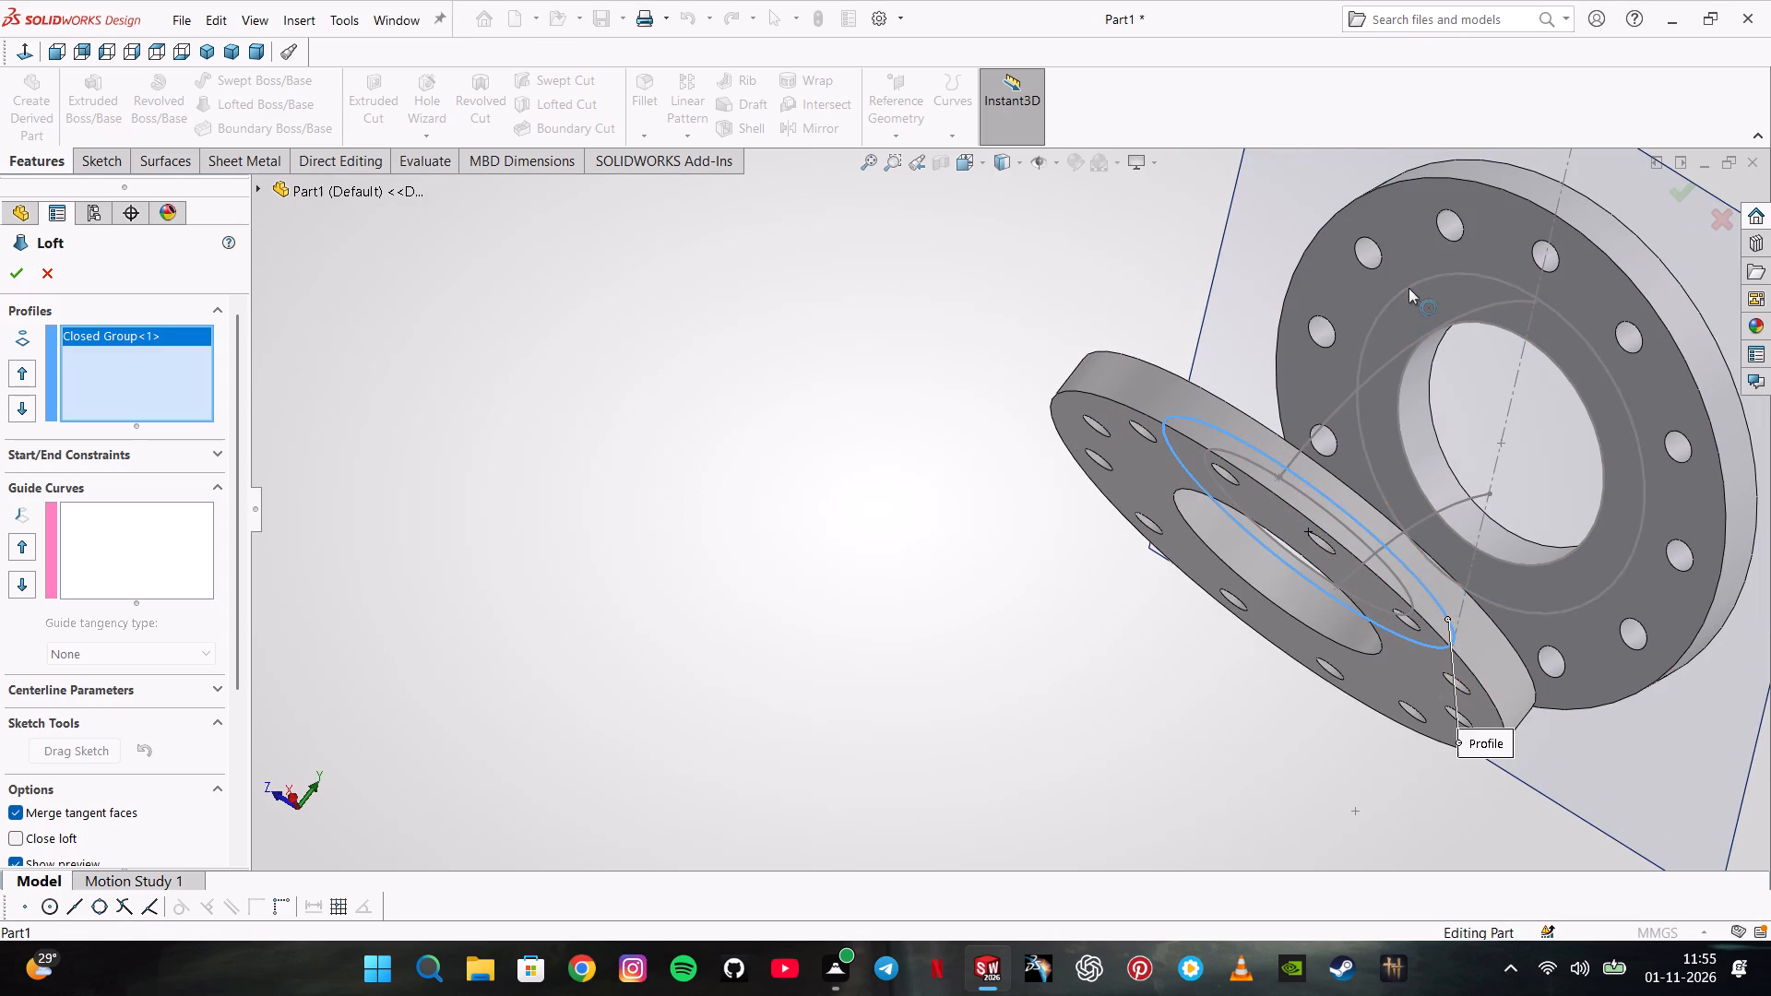
click(1408, 288)
click(1375, 205)
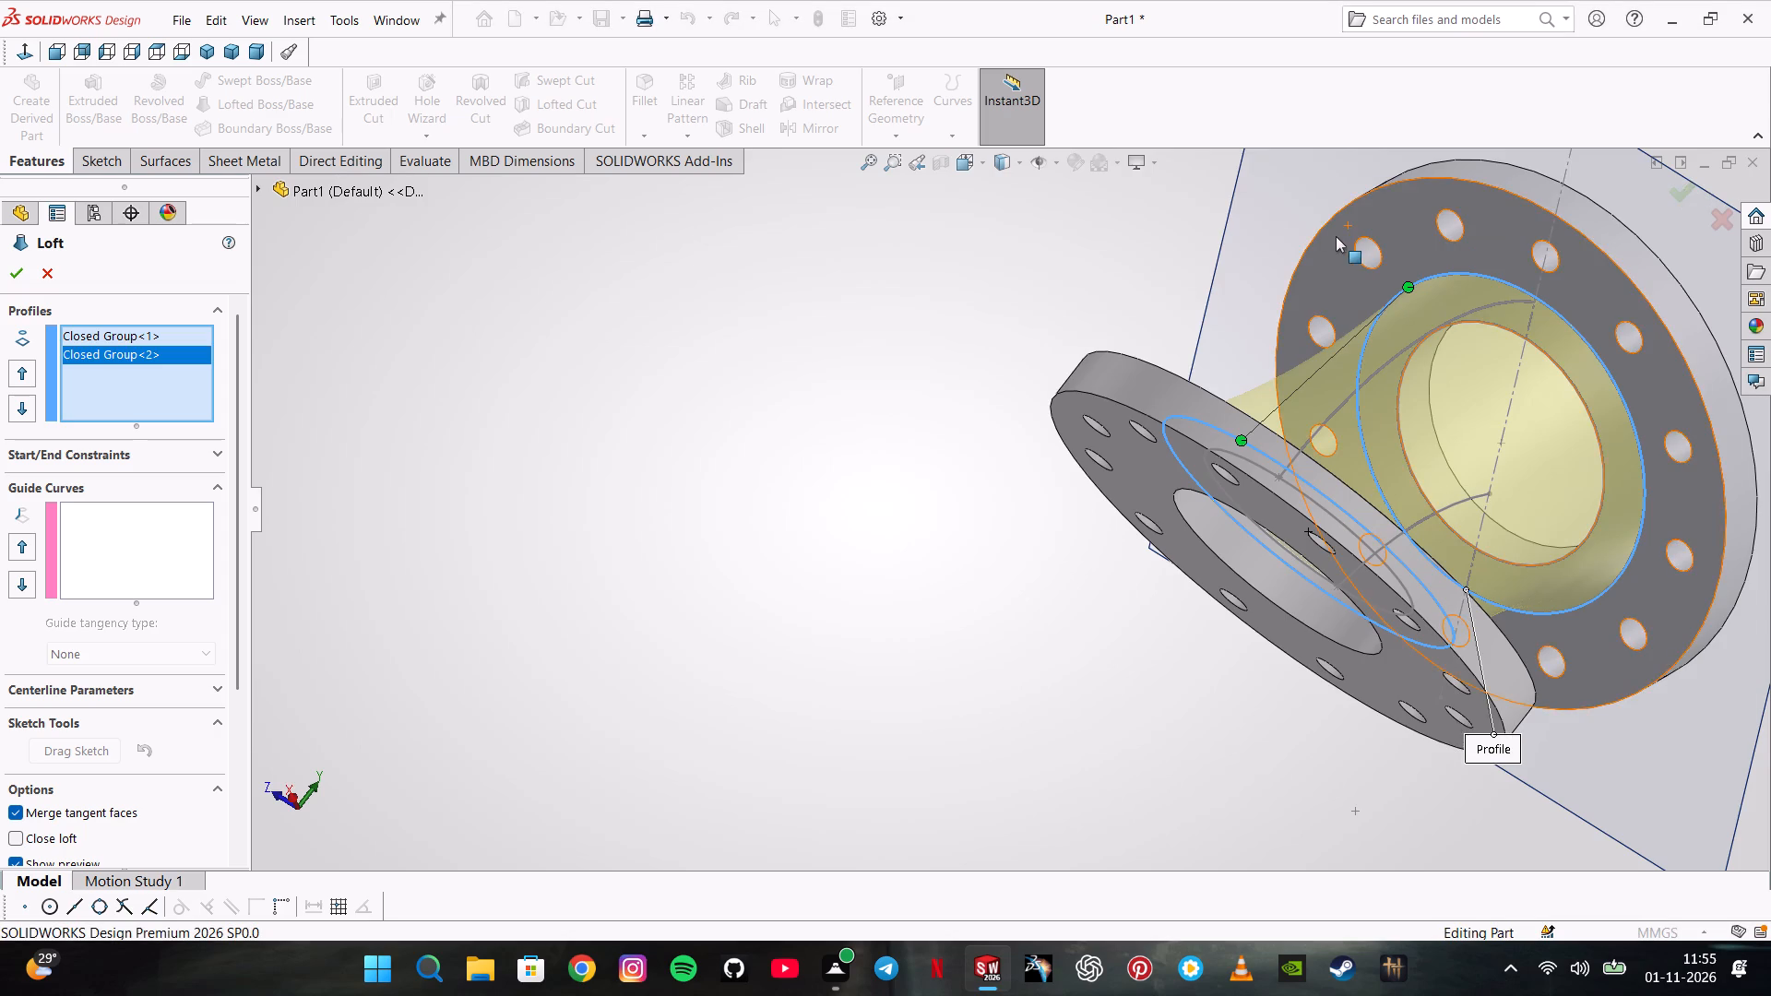
middle_drag(1336, 236, 1254, 275)
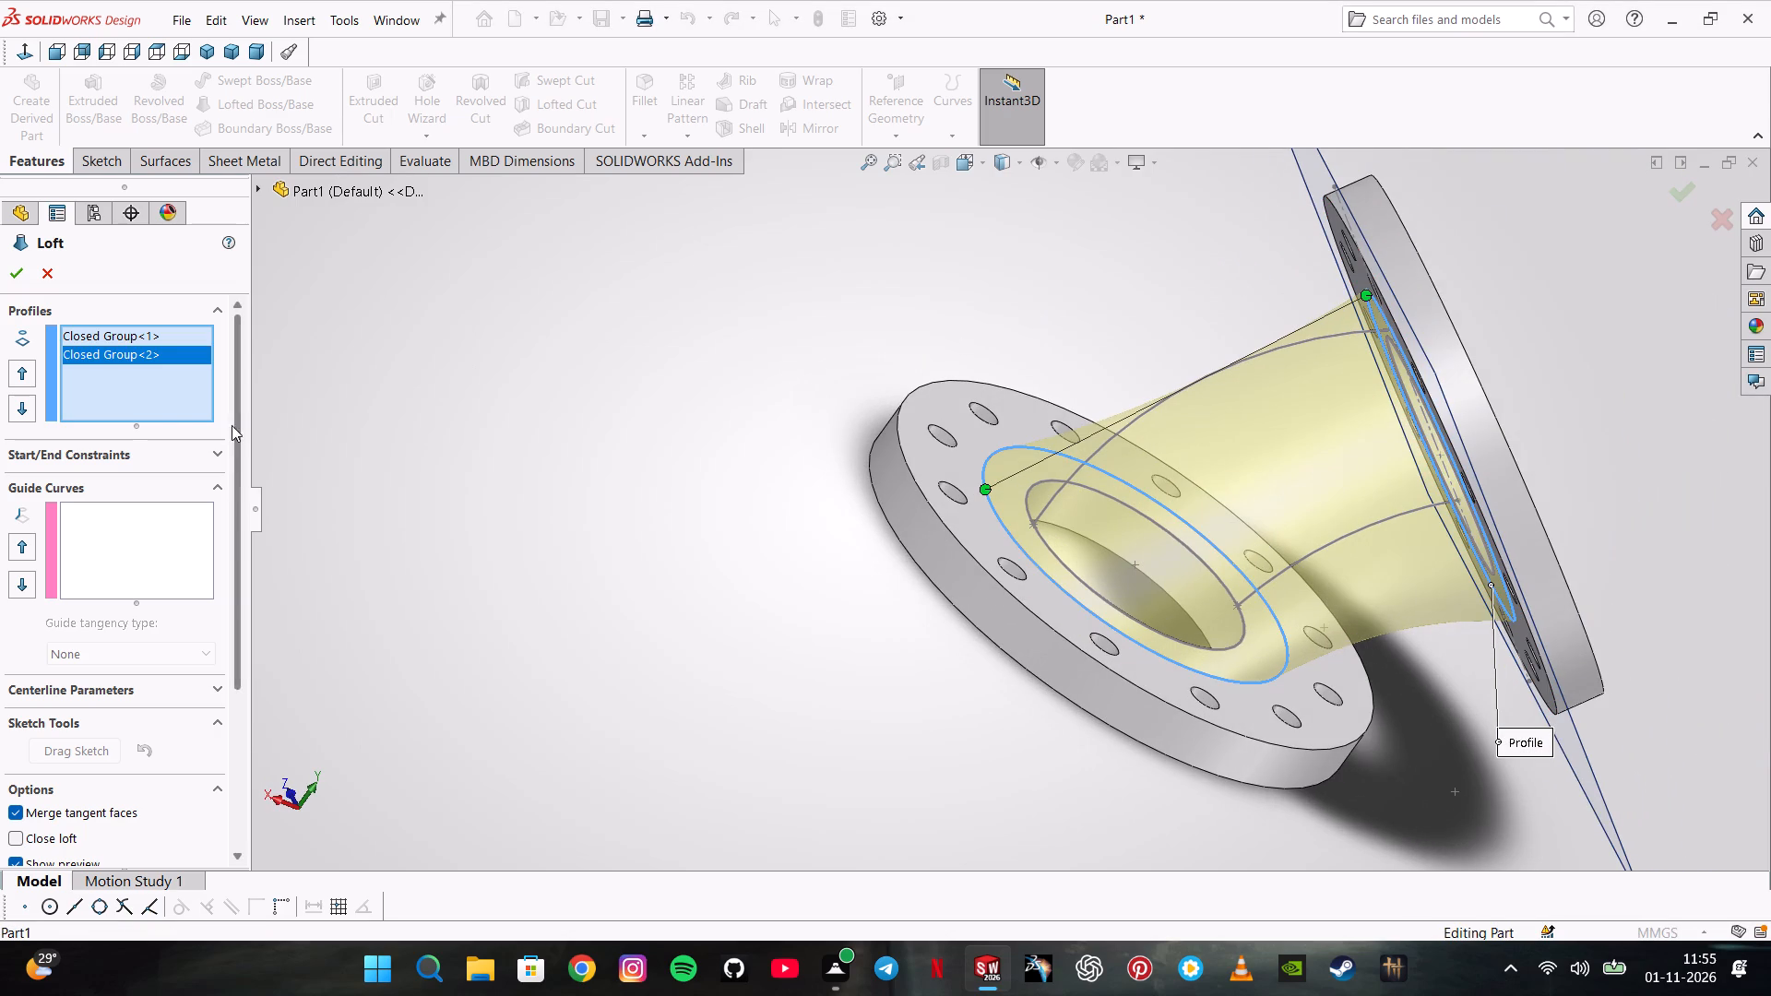
Add the two connecting arcs as guide curves with To Next Guide influence and try to build the loft.
click(87, 517)
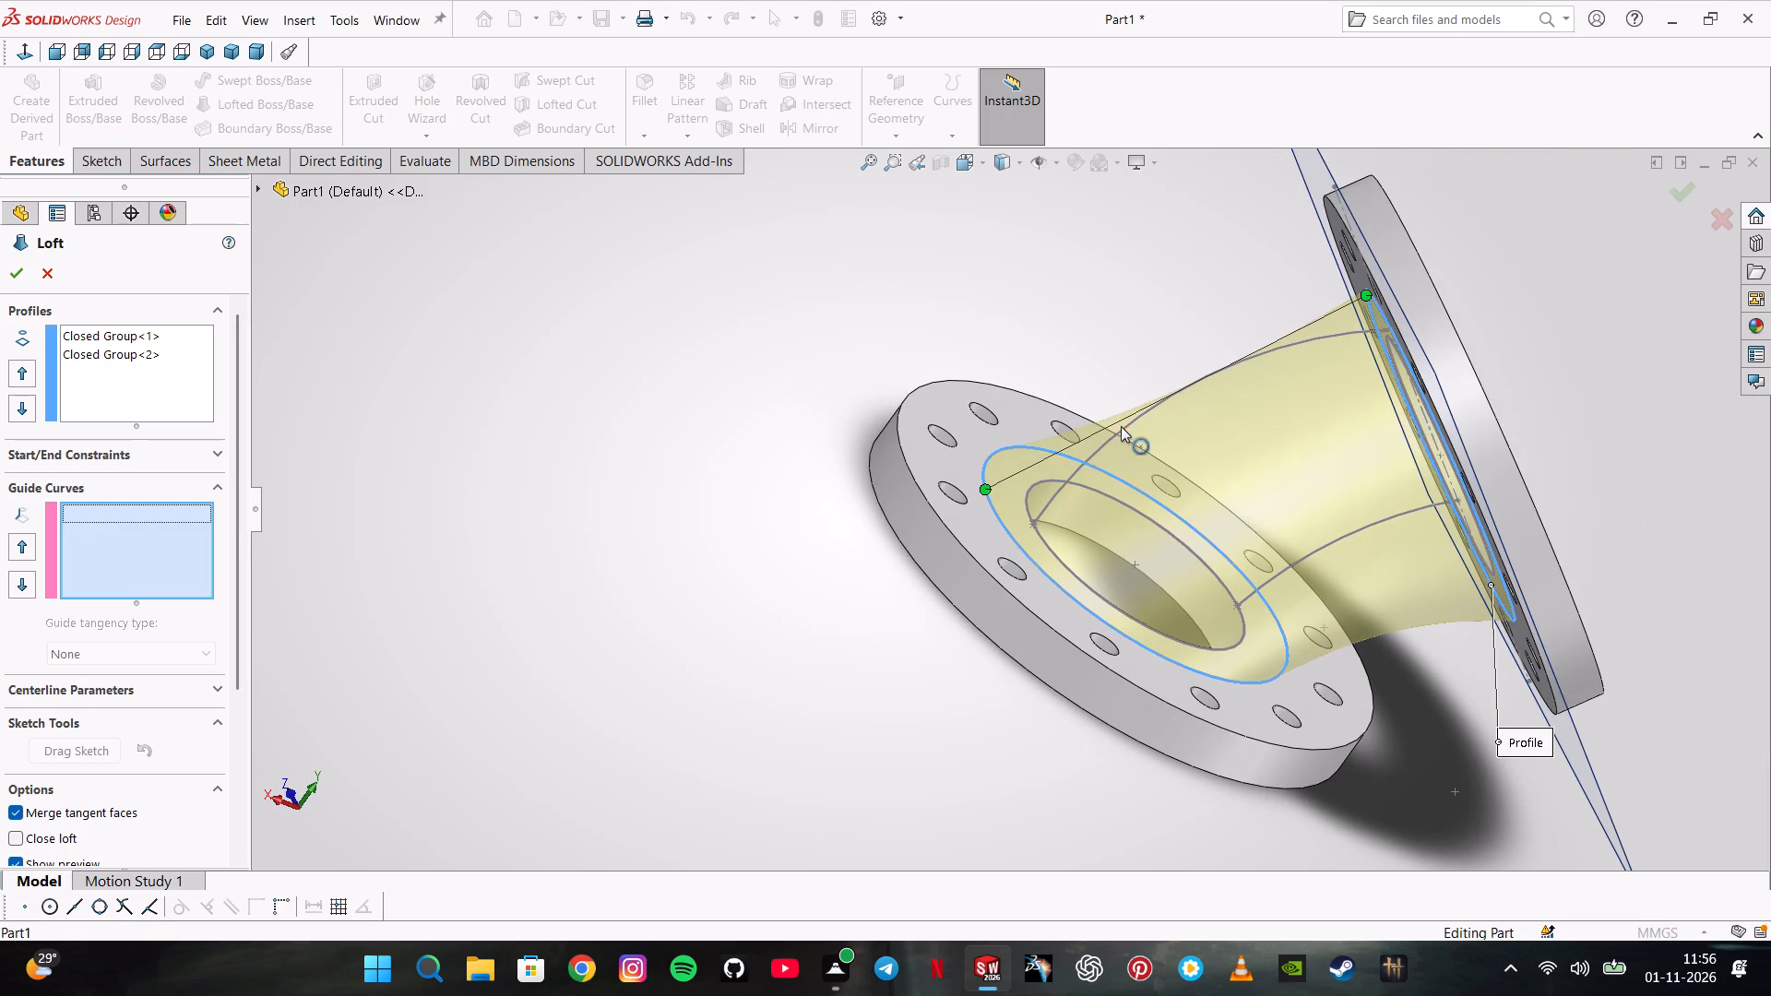
click(1117, 431)
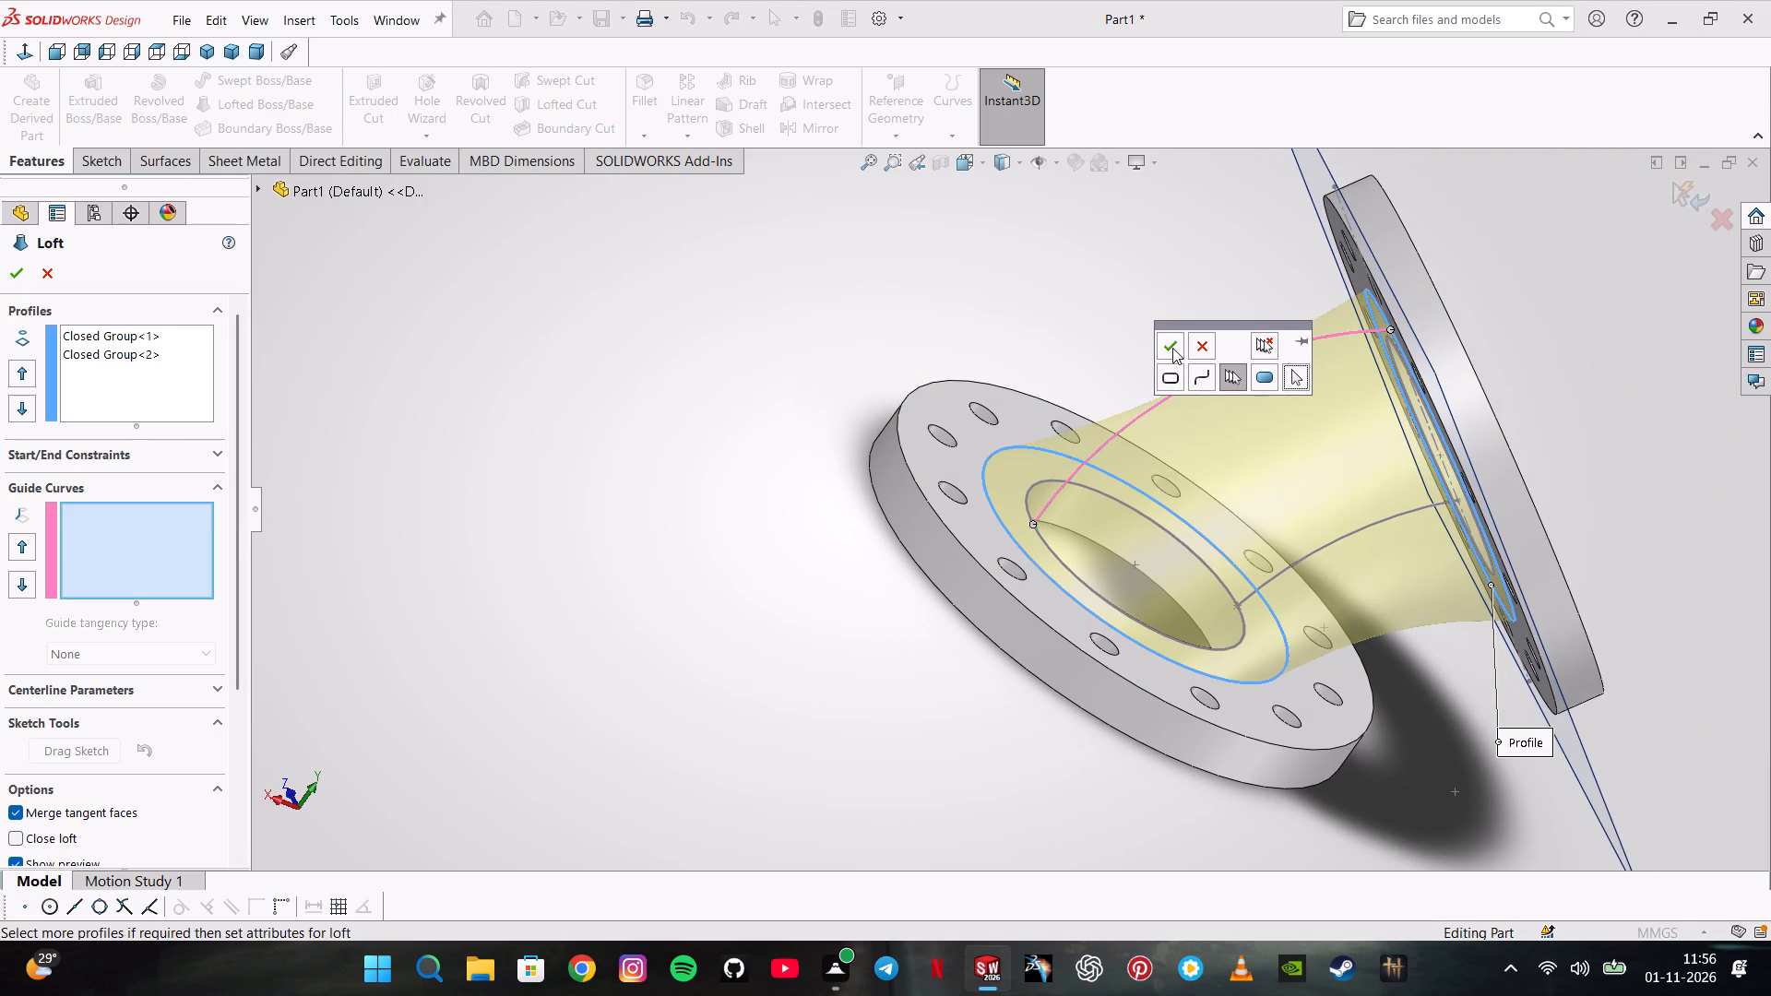
click(1172, 348)
click(1340, 546)
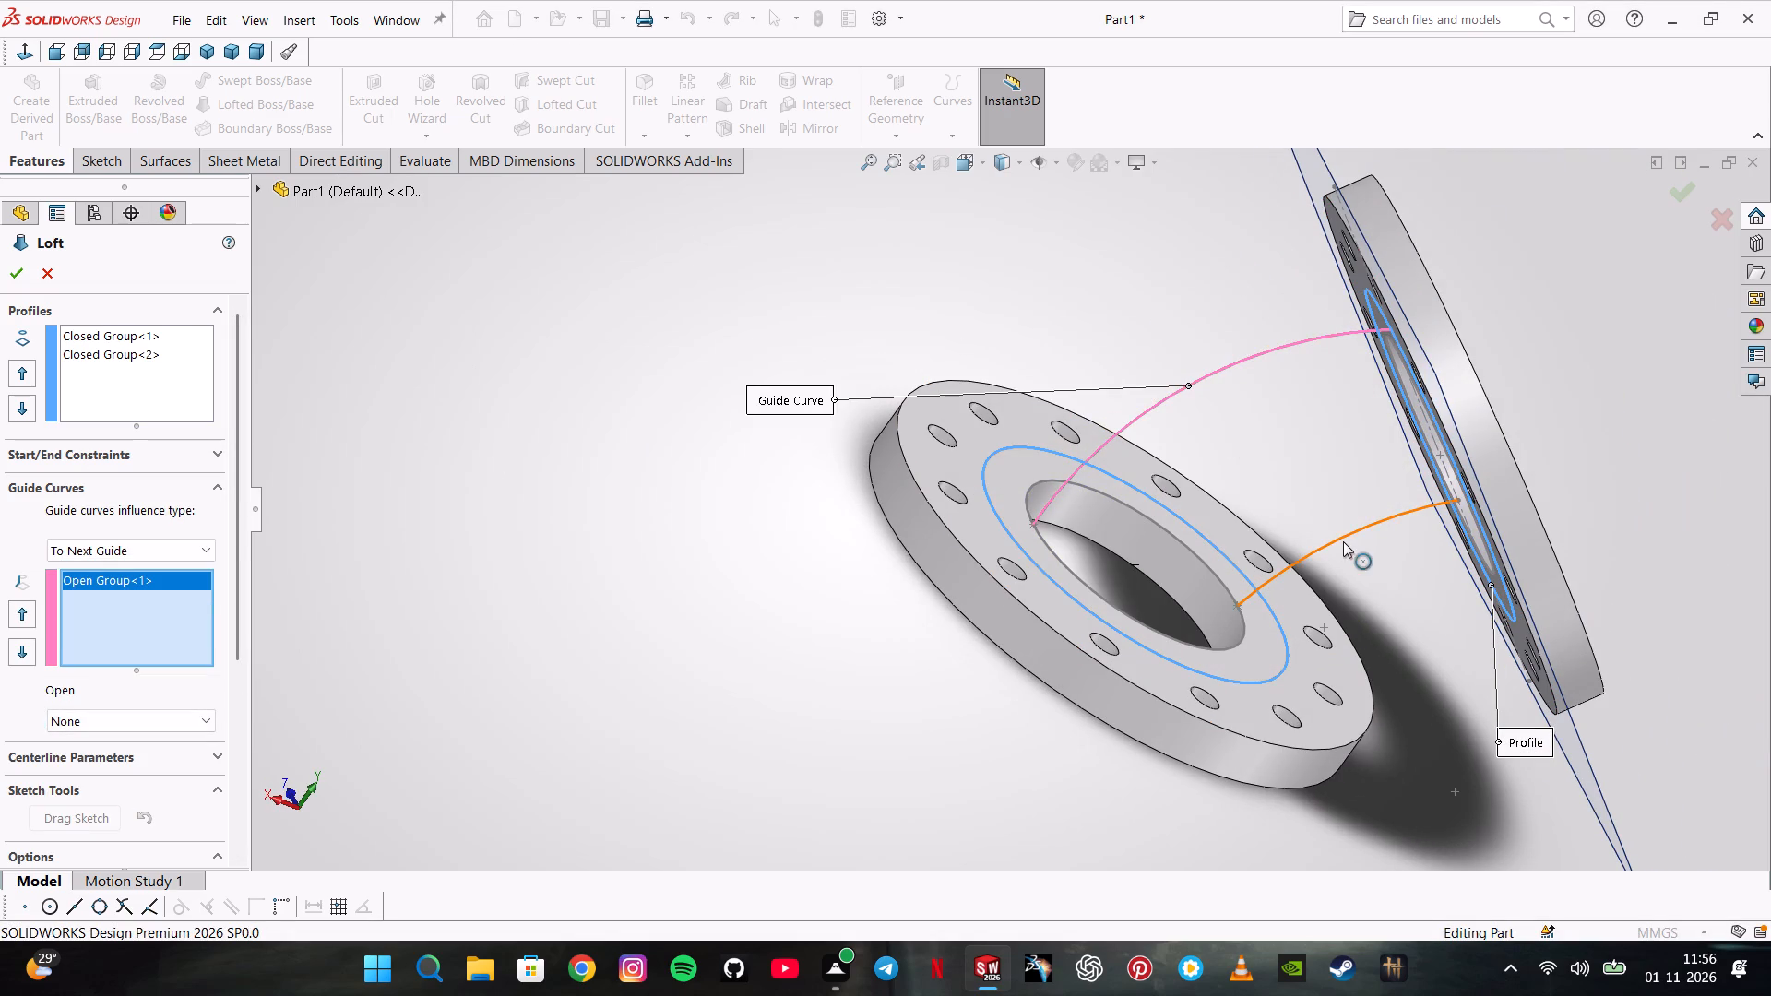
click(1341, 539)
click(1365, 597)
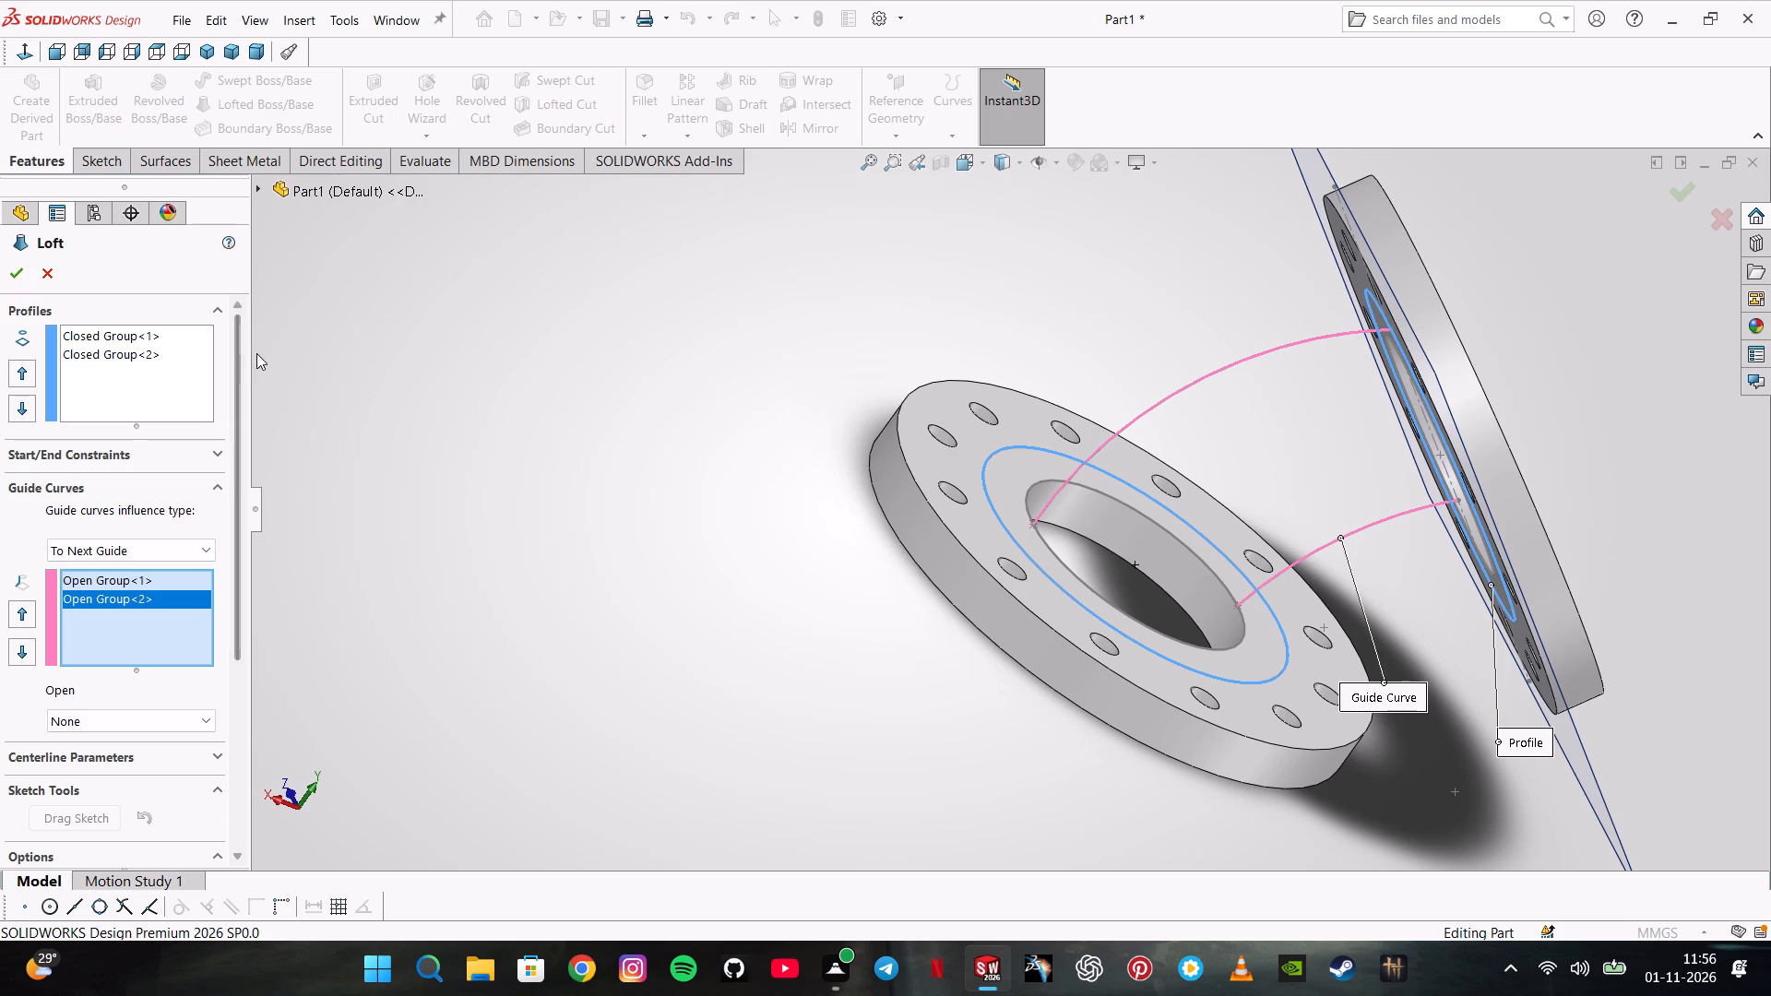
click(123, 547)
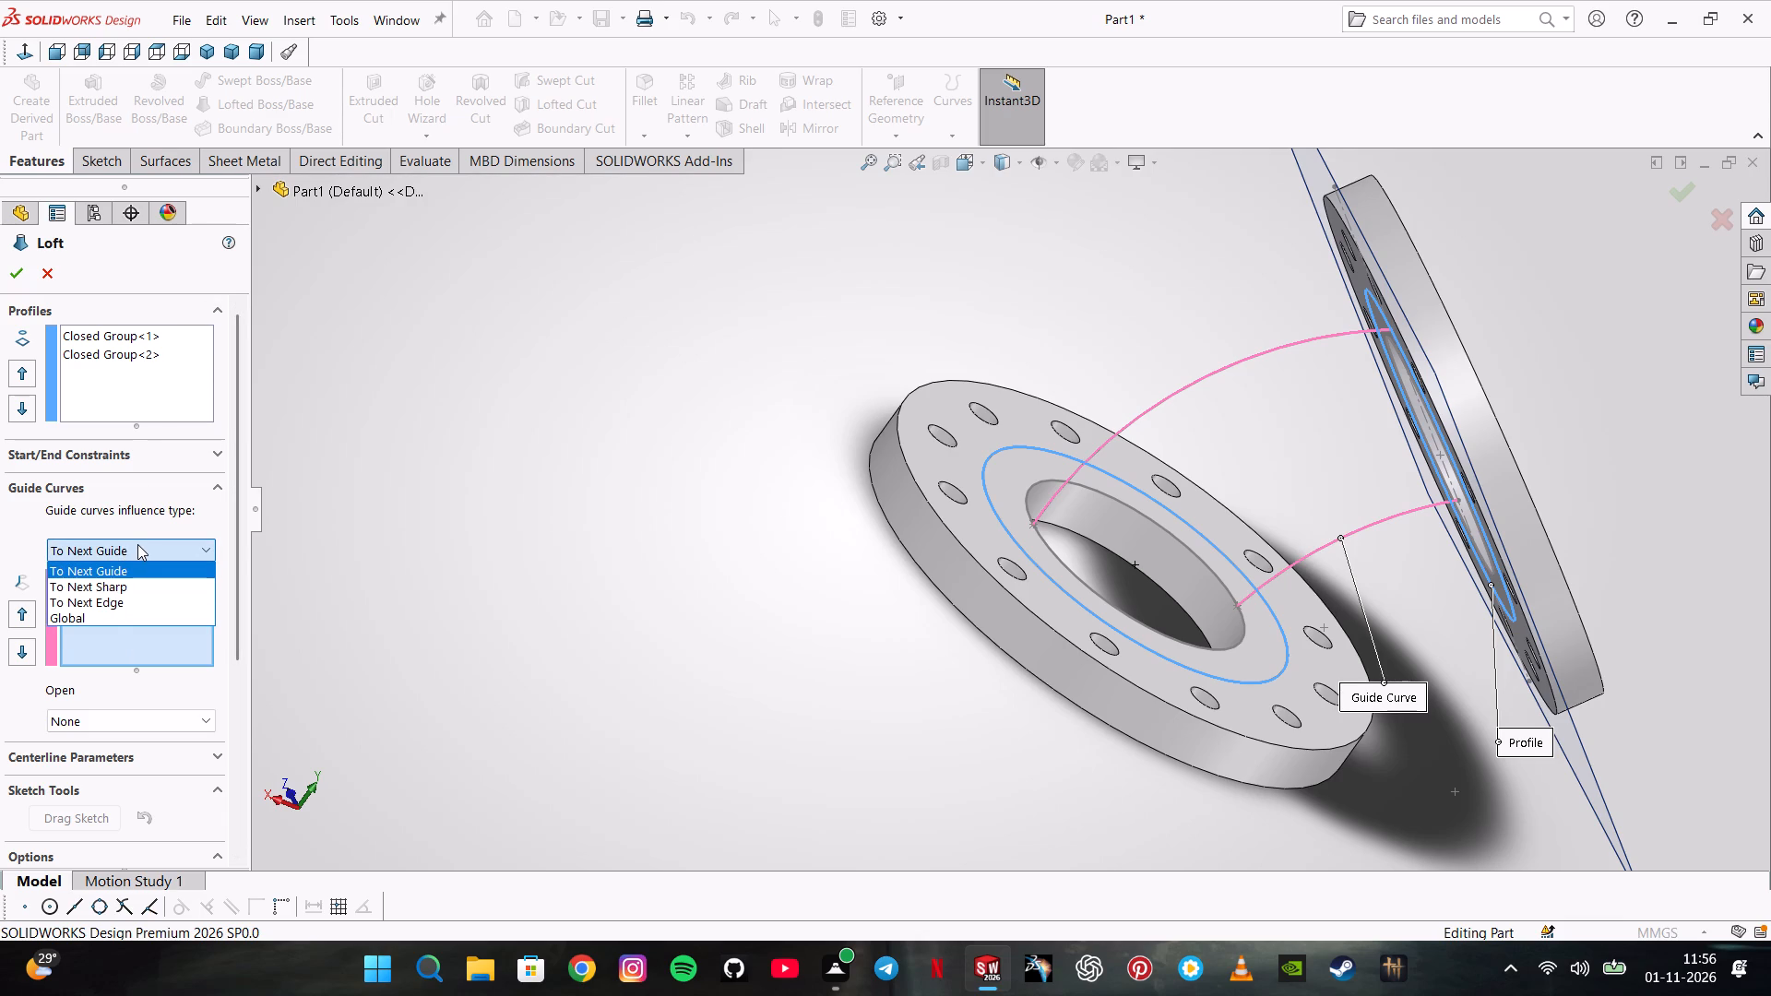
click(137, 544)
click(6, 276)
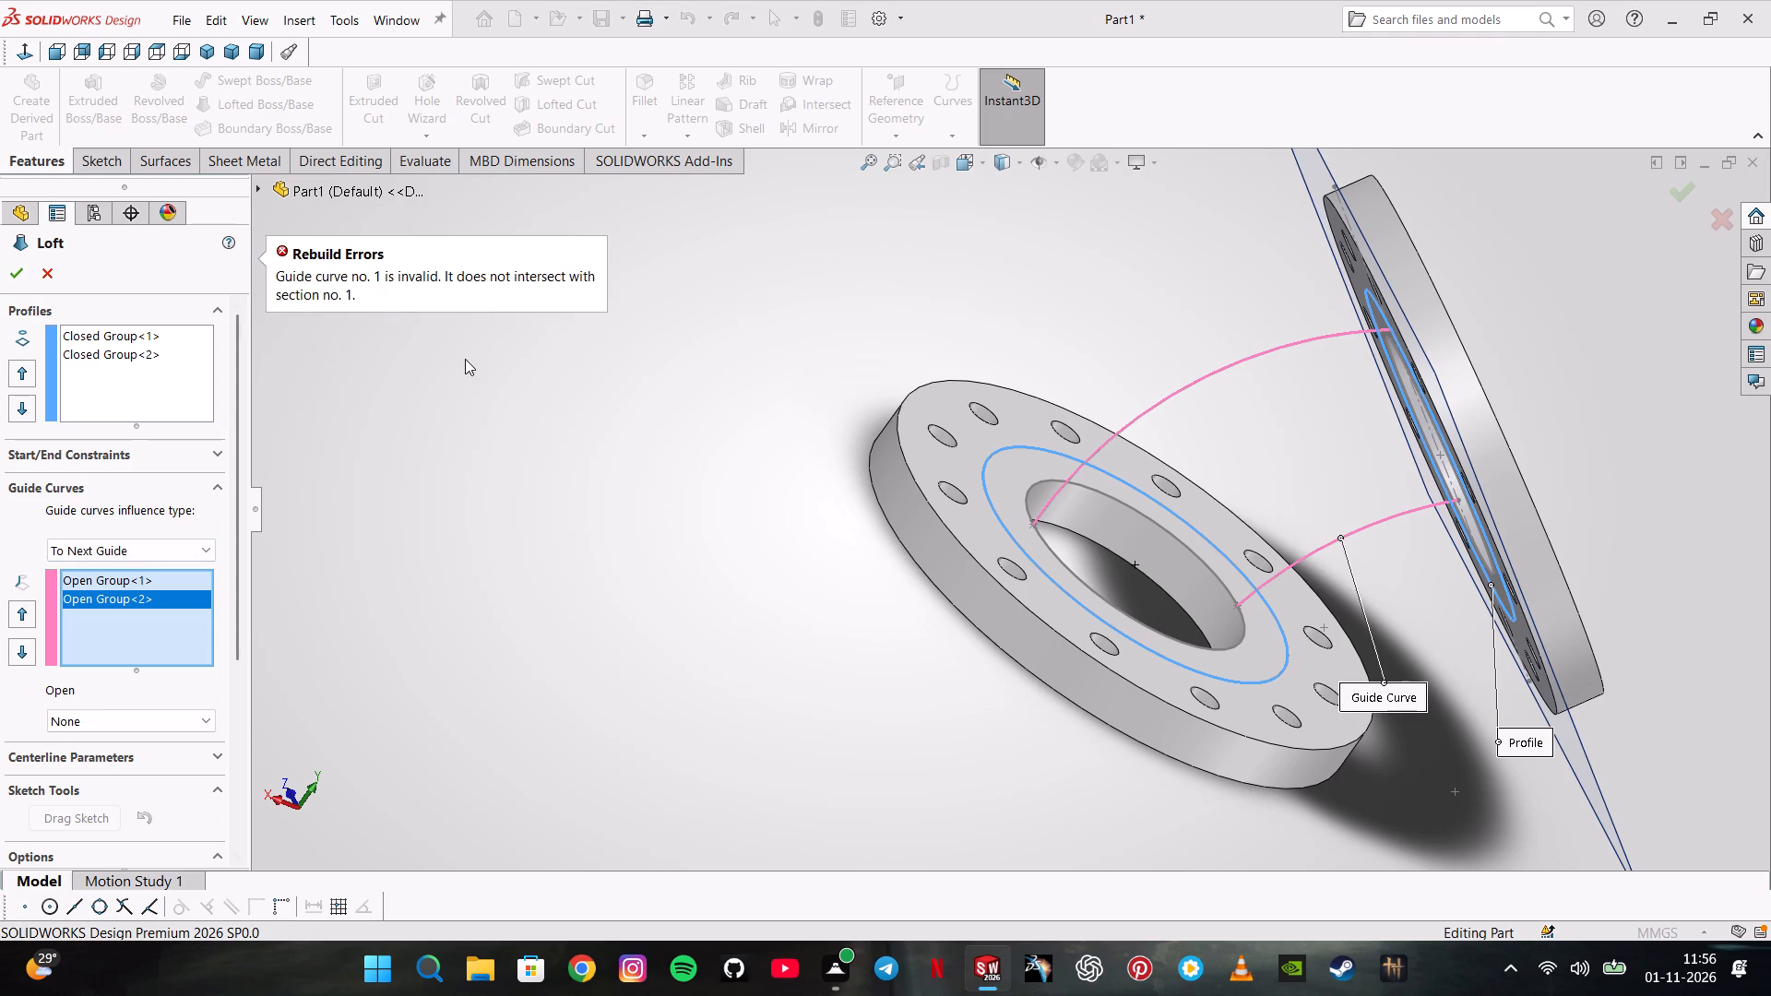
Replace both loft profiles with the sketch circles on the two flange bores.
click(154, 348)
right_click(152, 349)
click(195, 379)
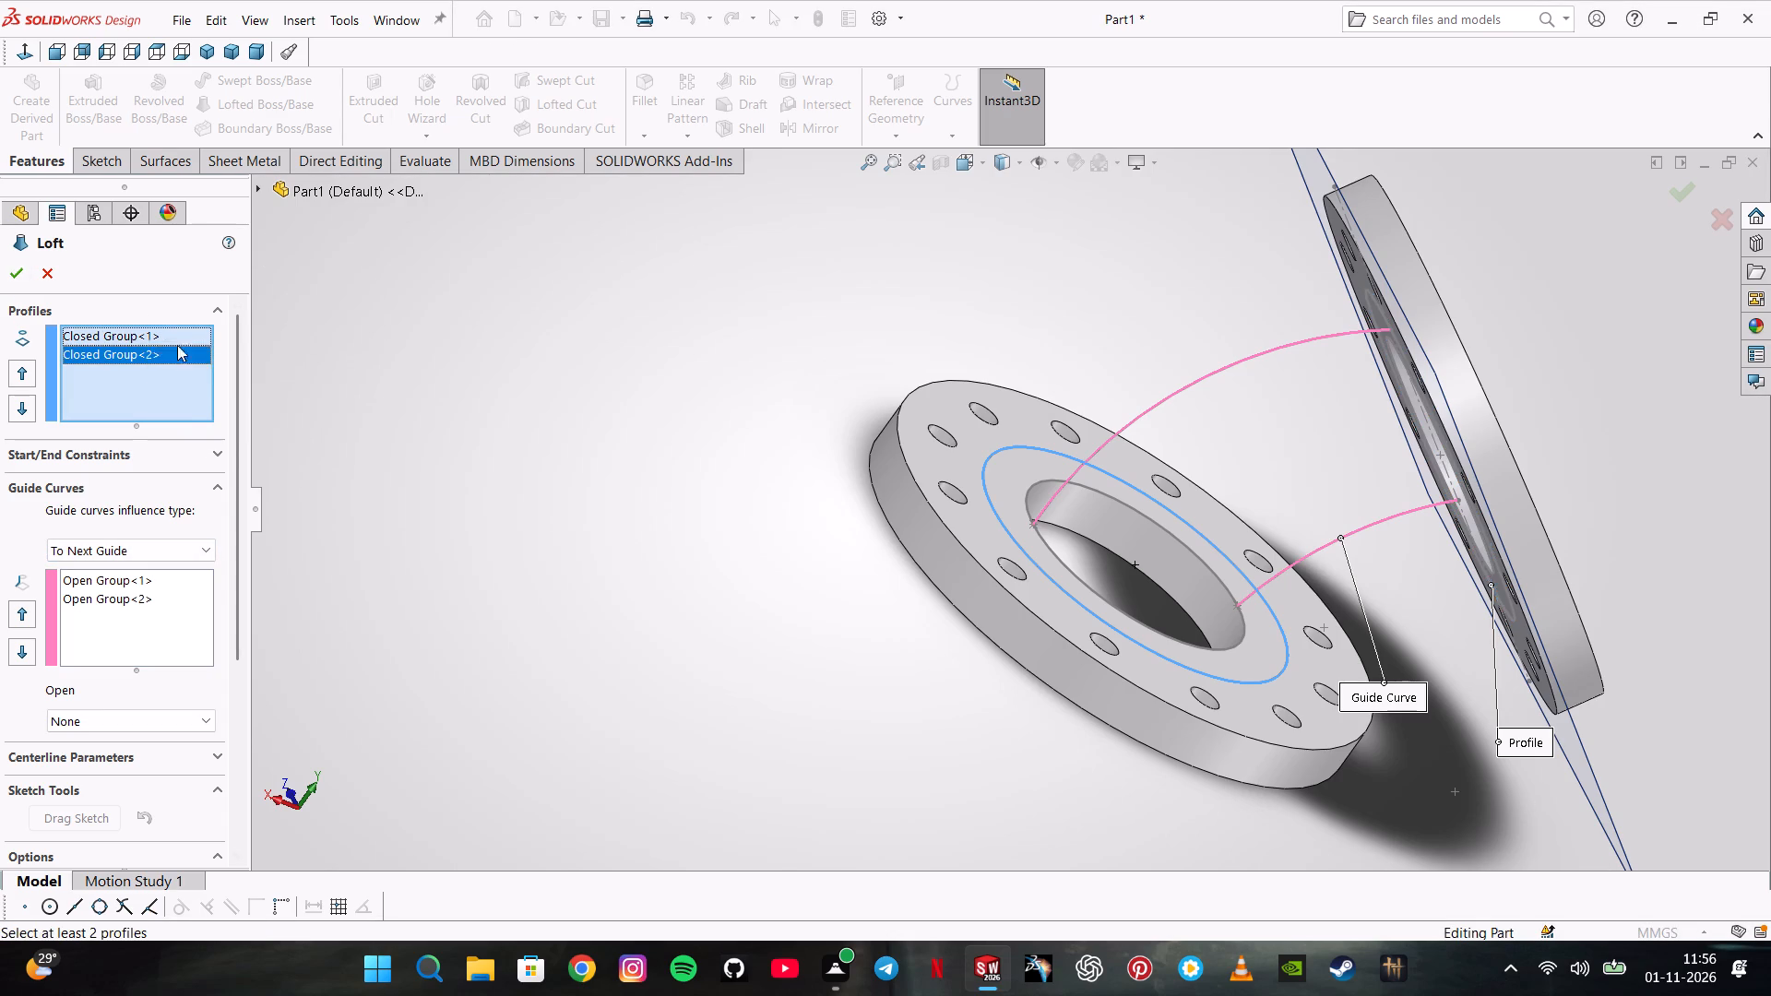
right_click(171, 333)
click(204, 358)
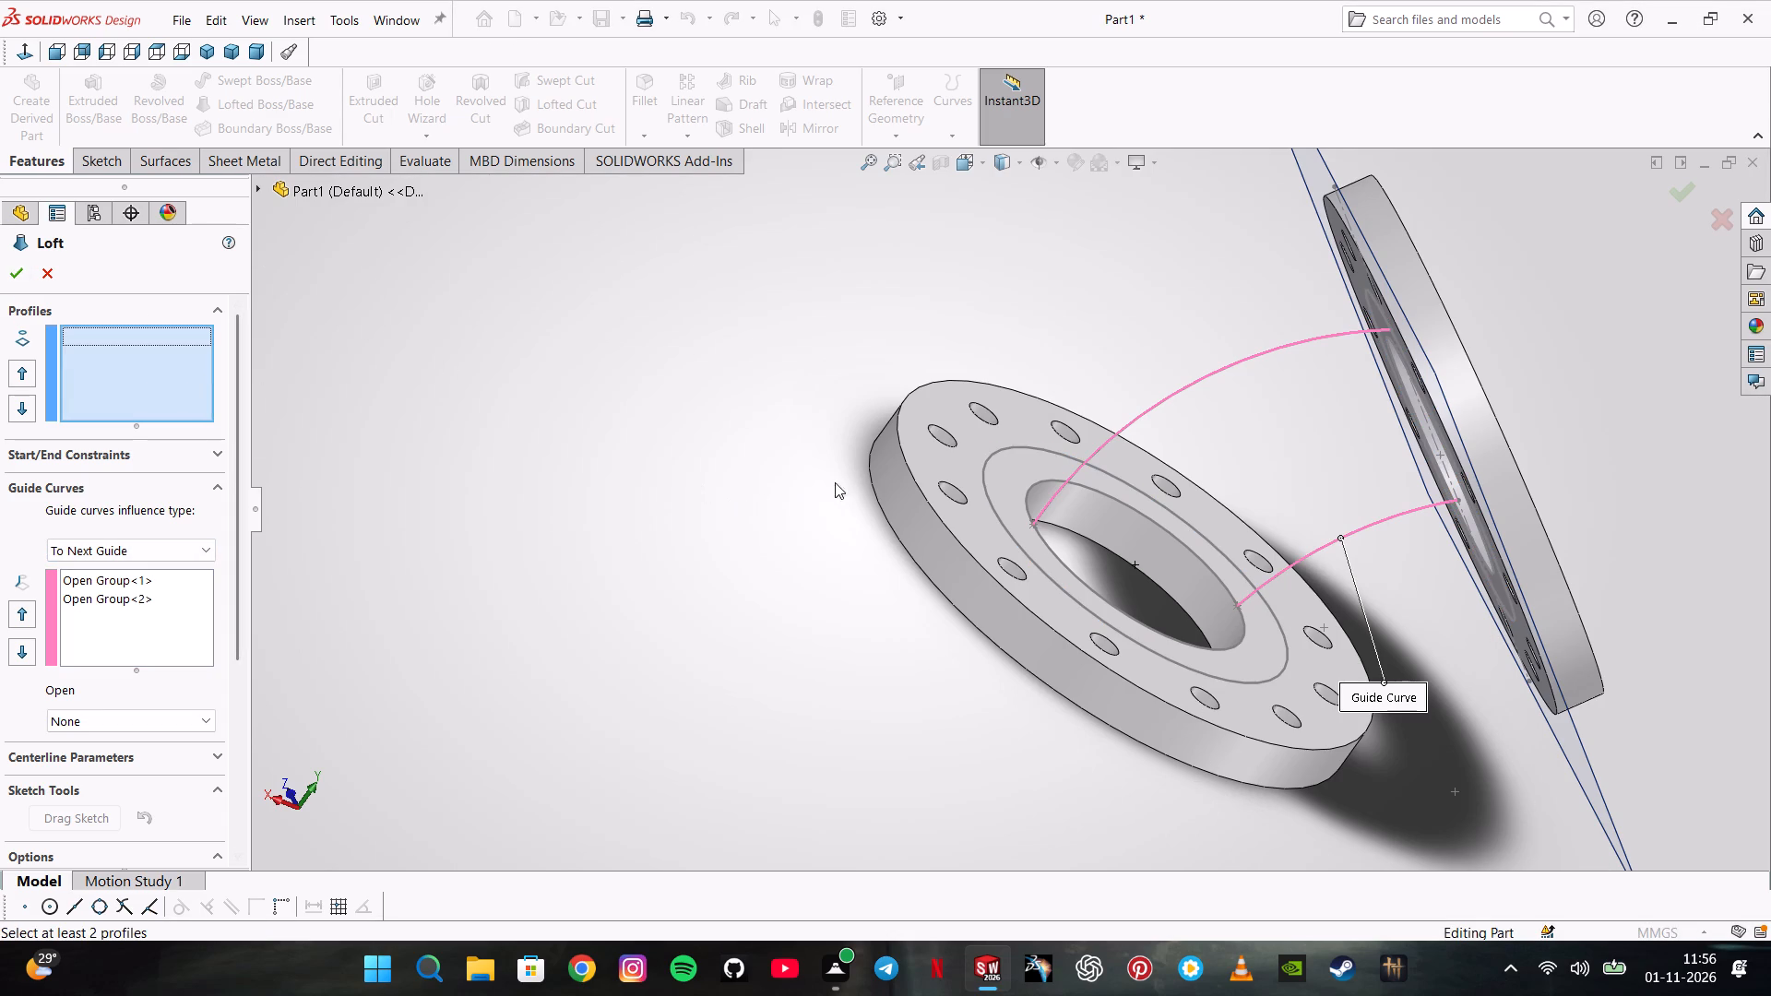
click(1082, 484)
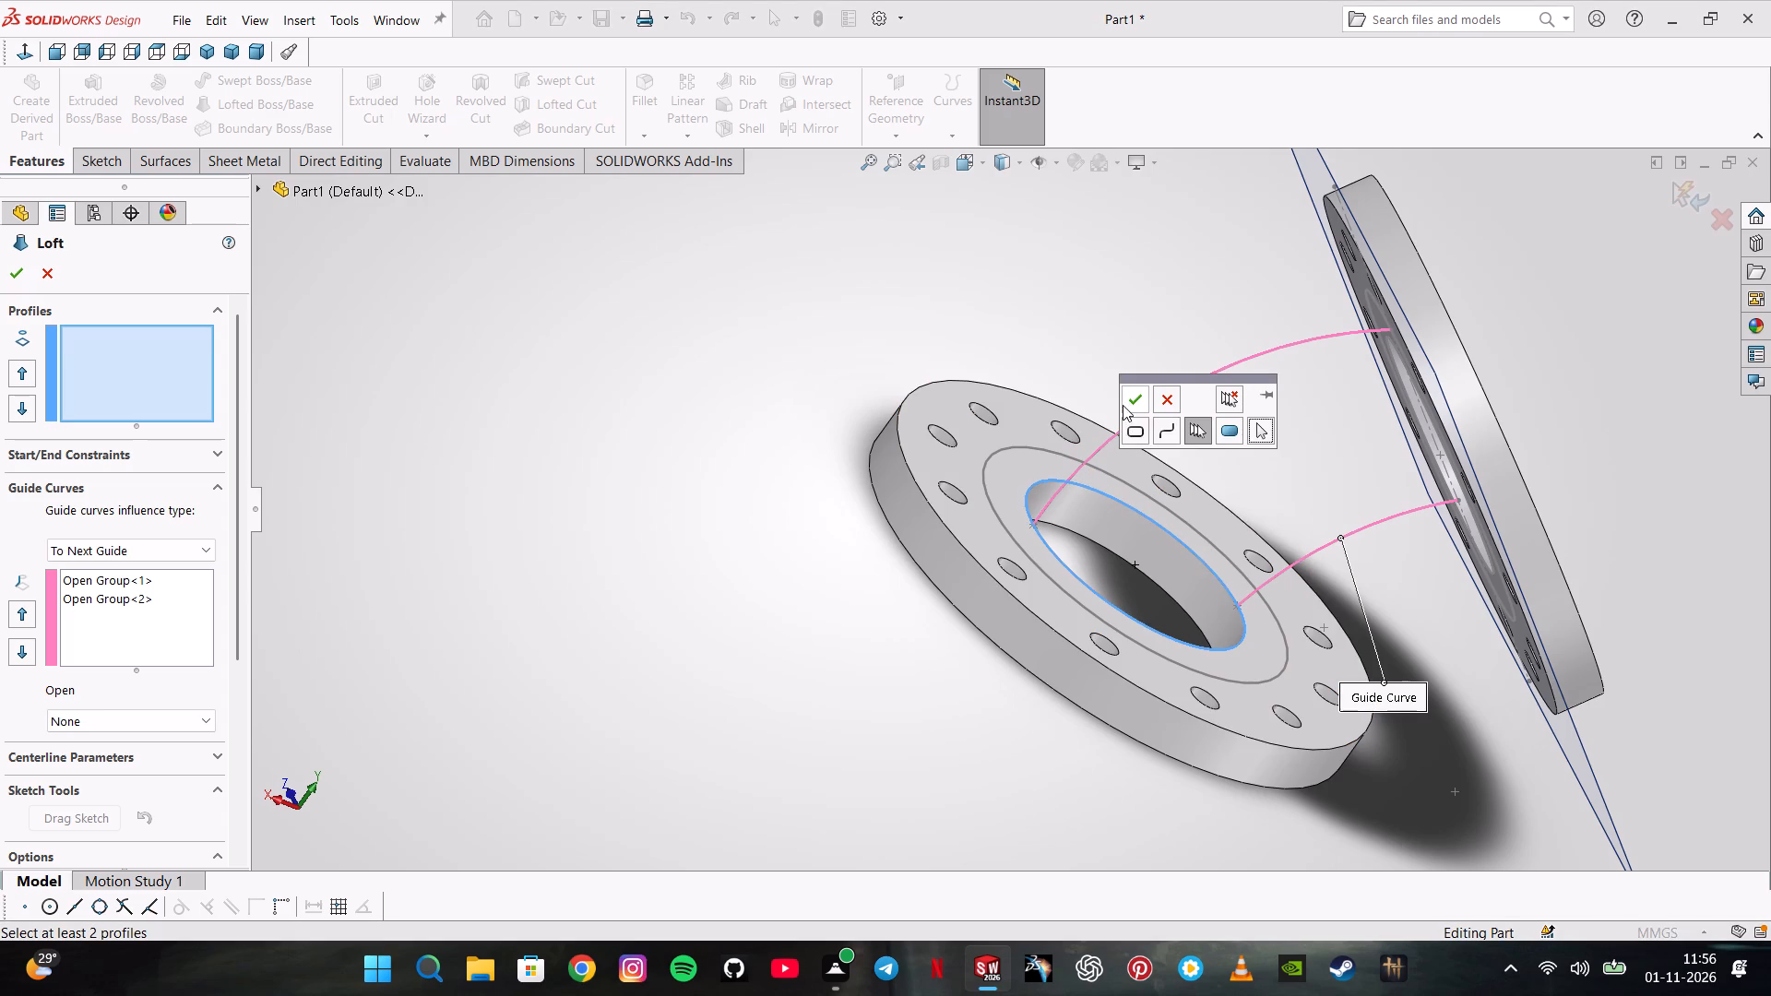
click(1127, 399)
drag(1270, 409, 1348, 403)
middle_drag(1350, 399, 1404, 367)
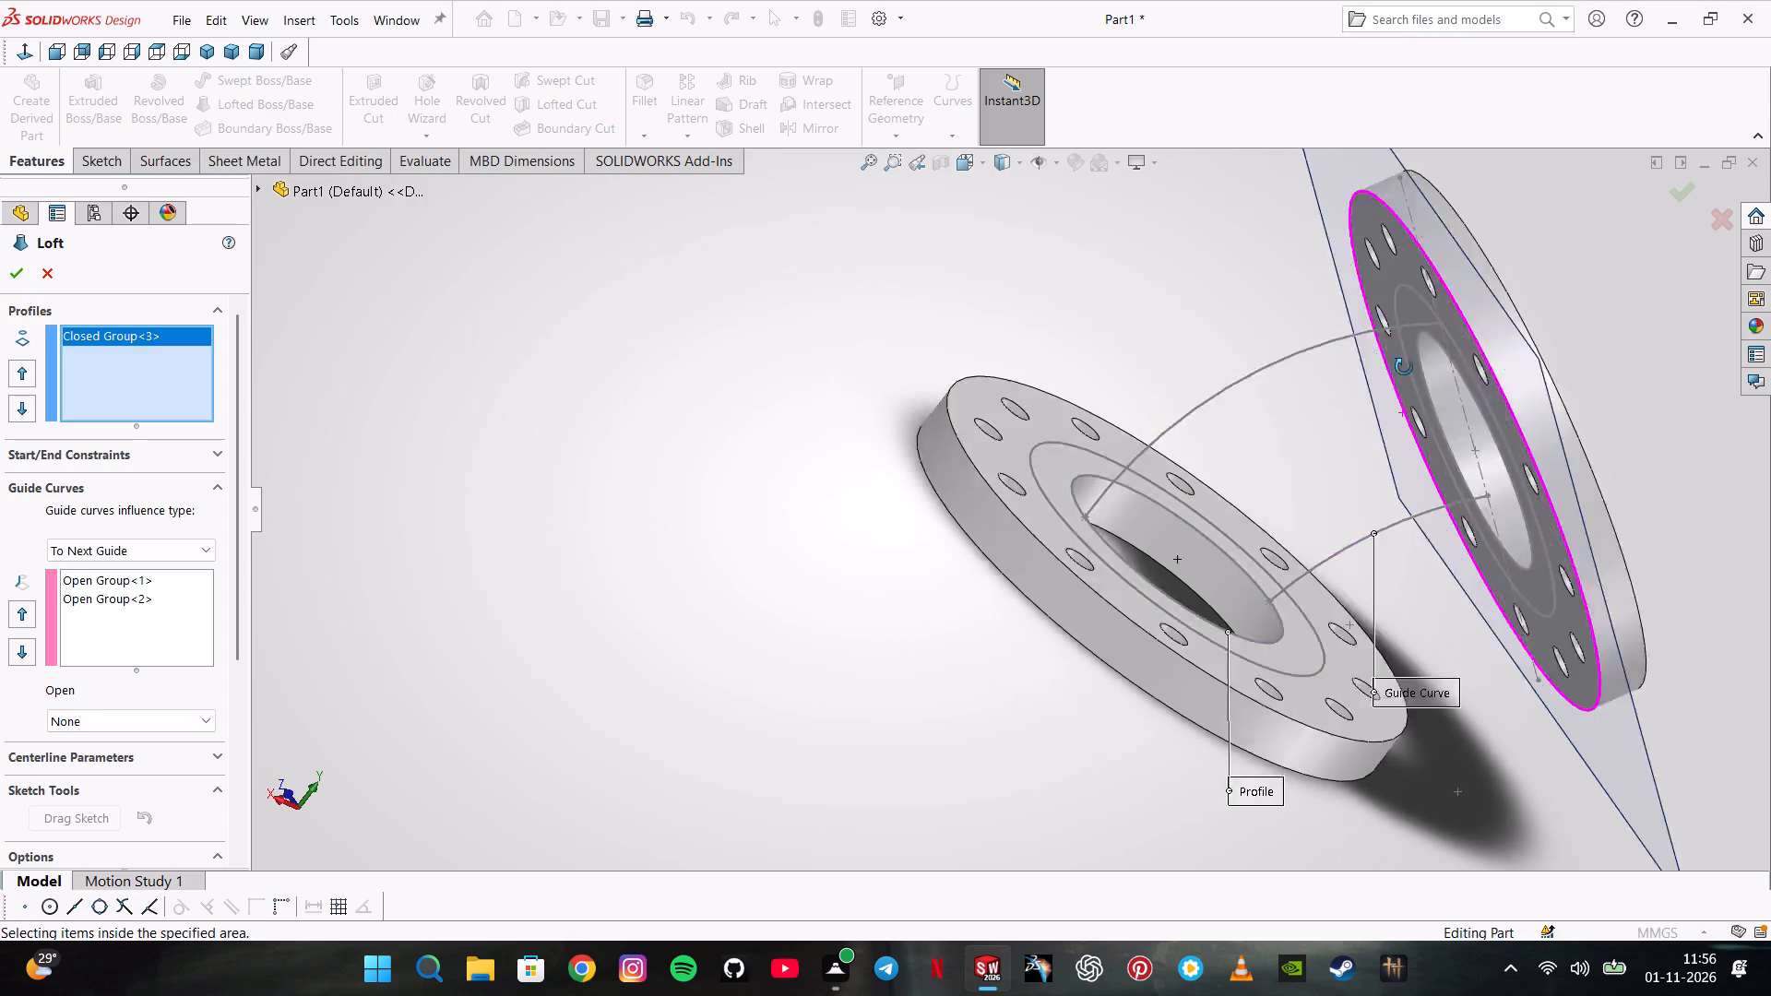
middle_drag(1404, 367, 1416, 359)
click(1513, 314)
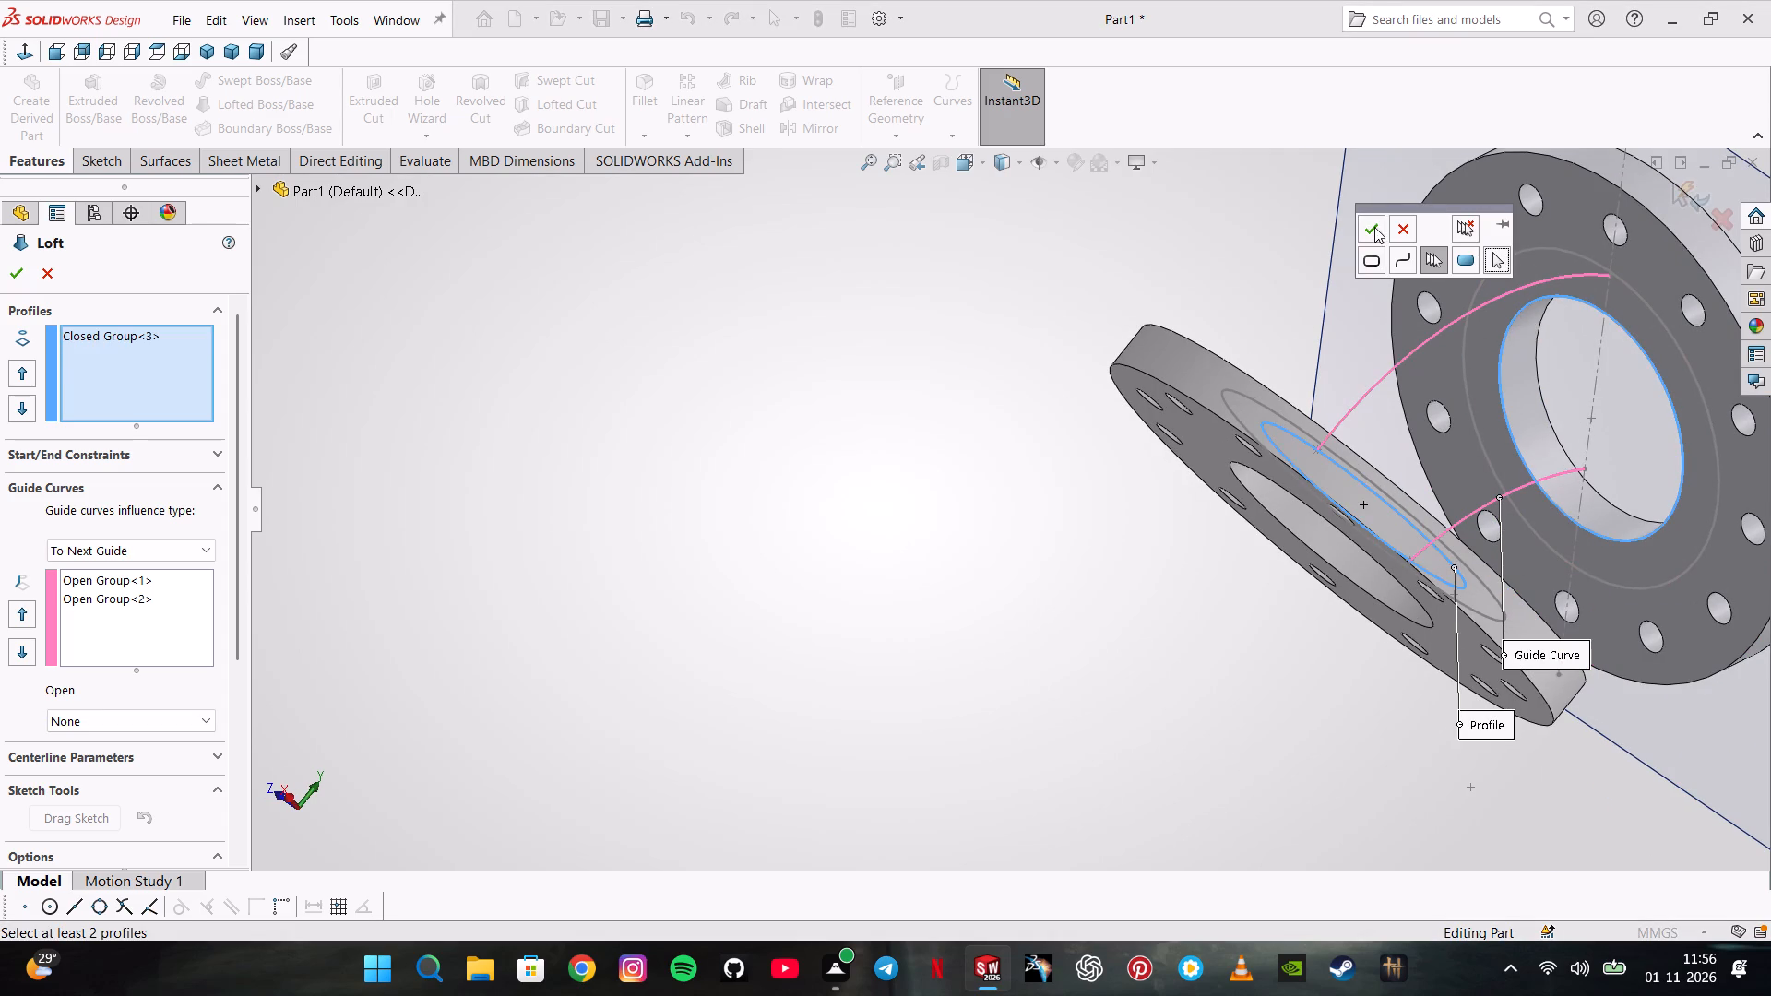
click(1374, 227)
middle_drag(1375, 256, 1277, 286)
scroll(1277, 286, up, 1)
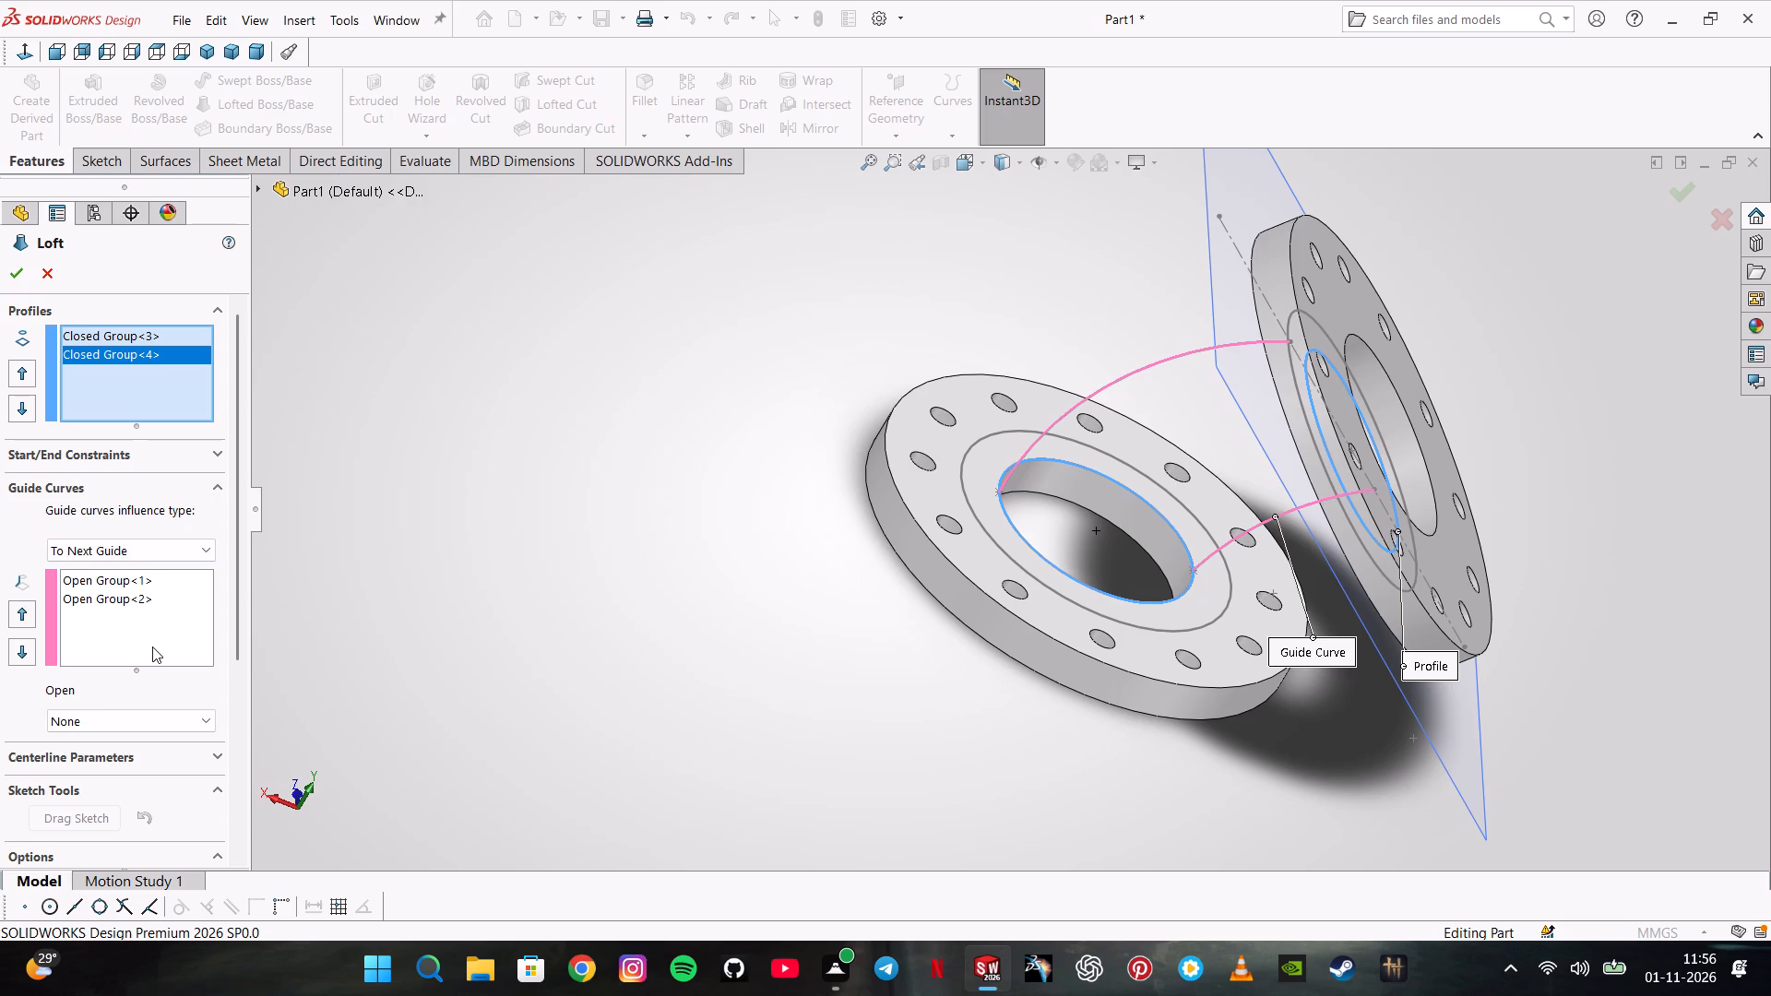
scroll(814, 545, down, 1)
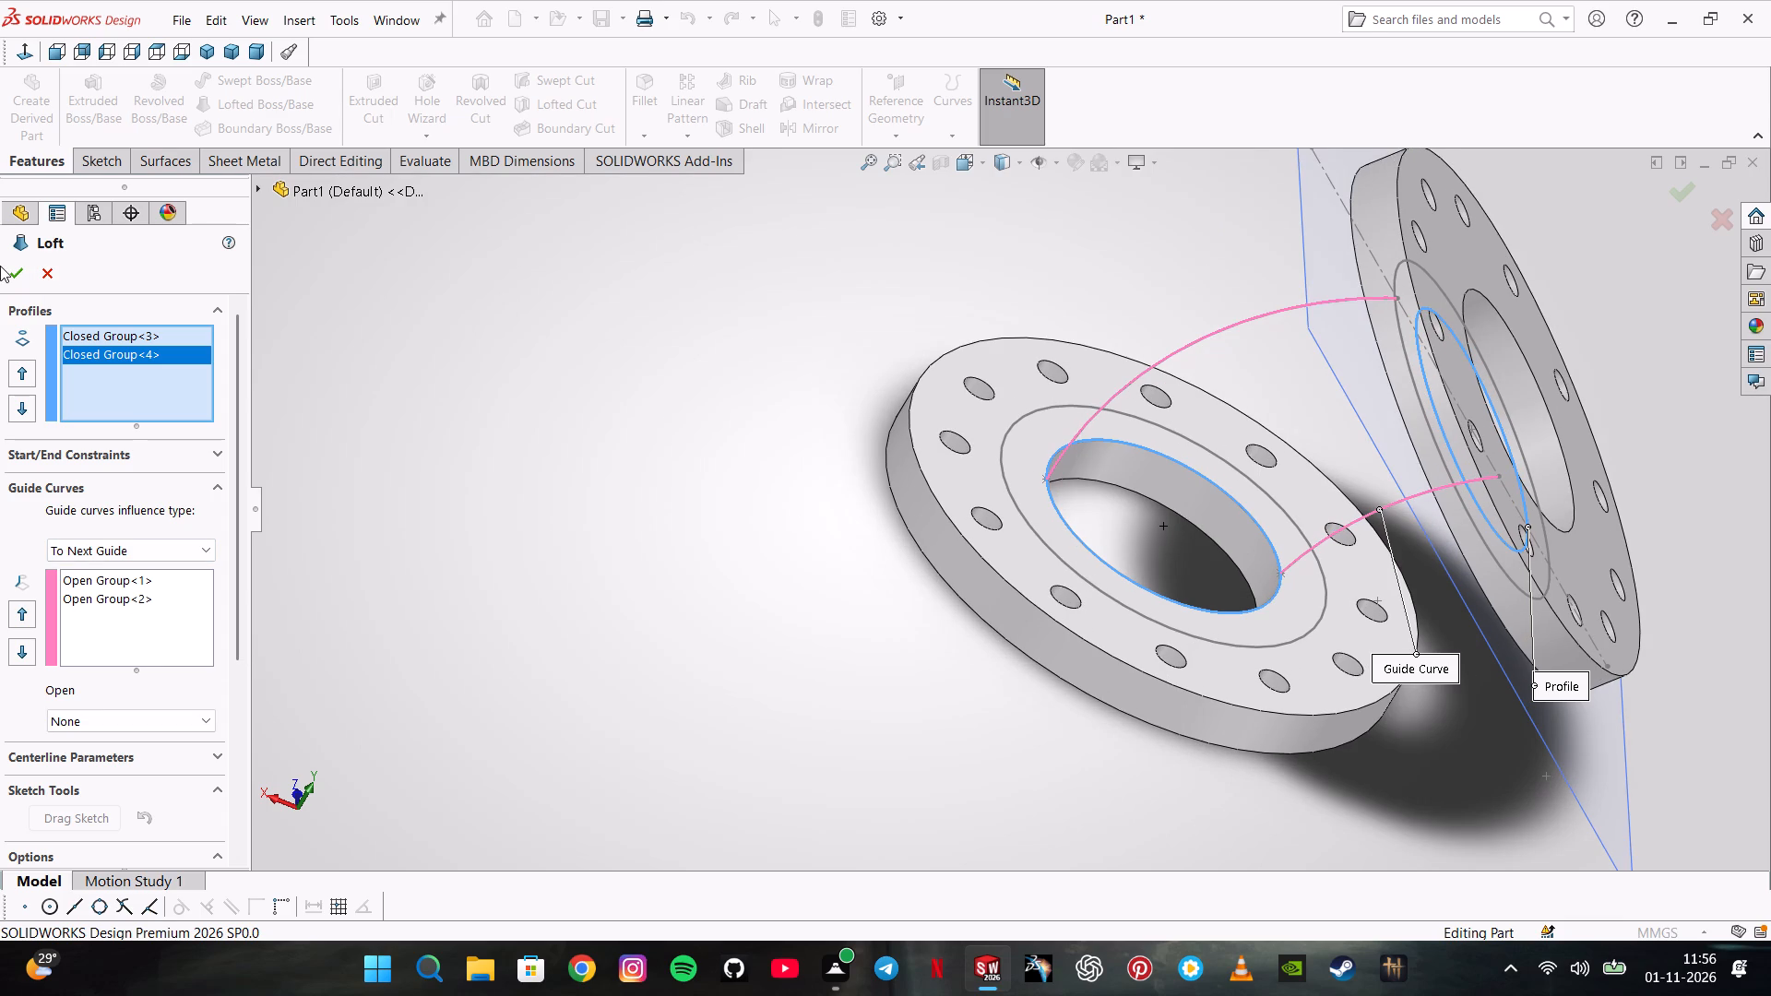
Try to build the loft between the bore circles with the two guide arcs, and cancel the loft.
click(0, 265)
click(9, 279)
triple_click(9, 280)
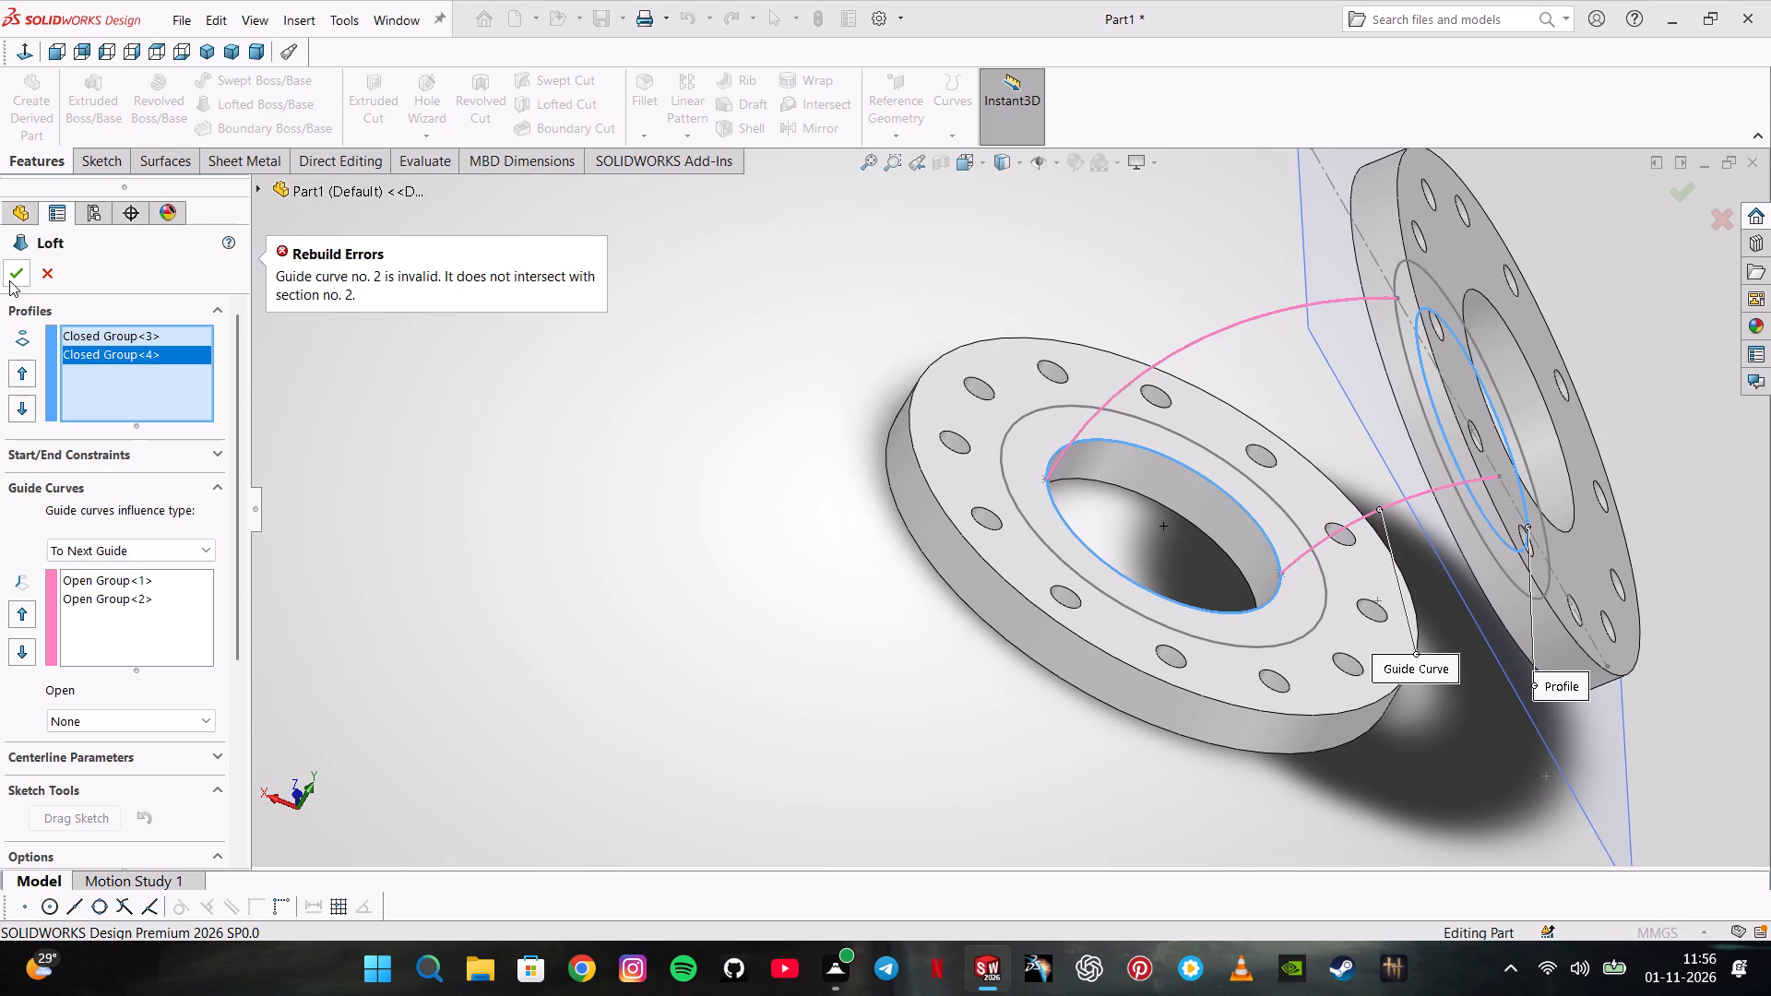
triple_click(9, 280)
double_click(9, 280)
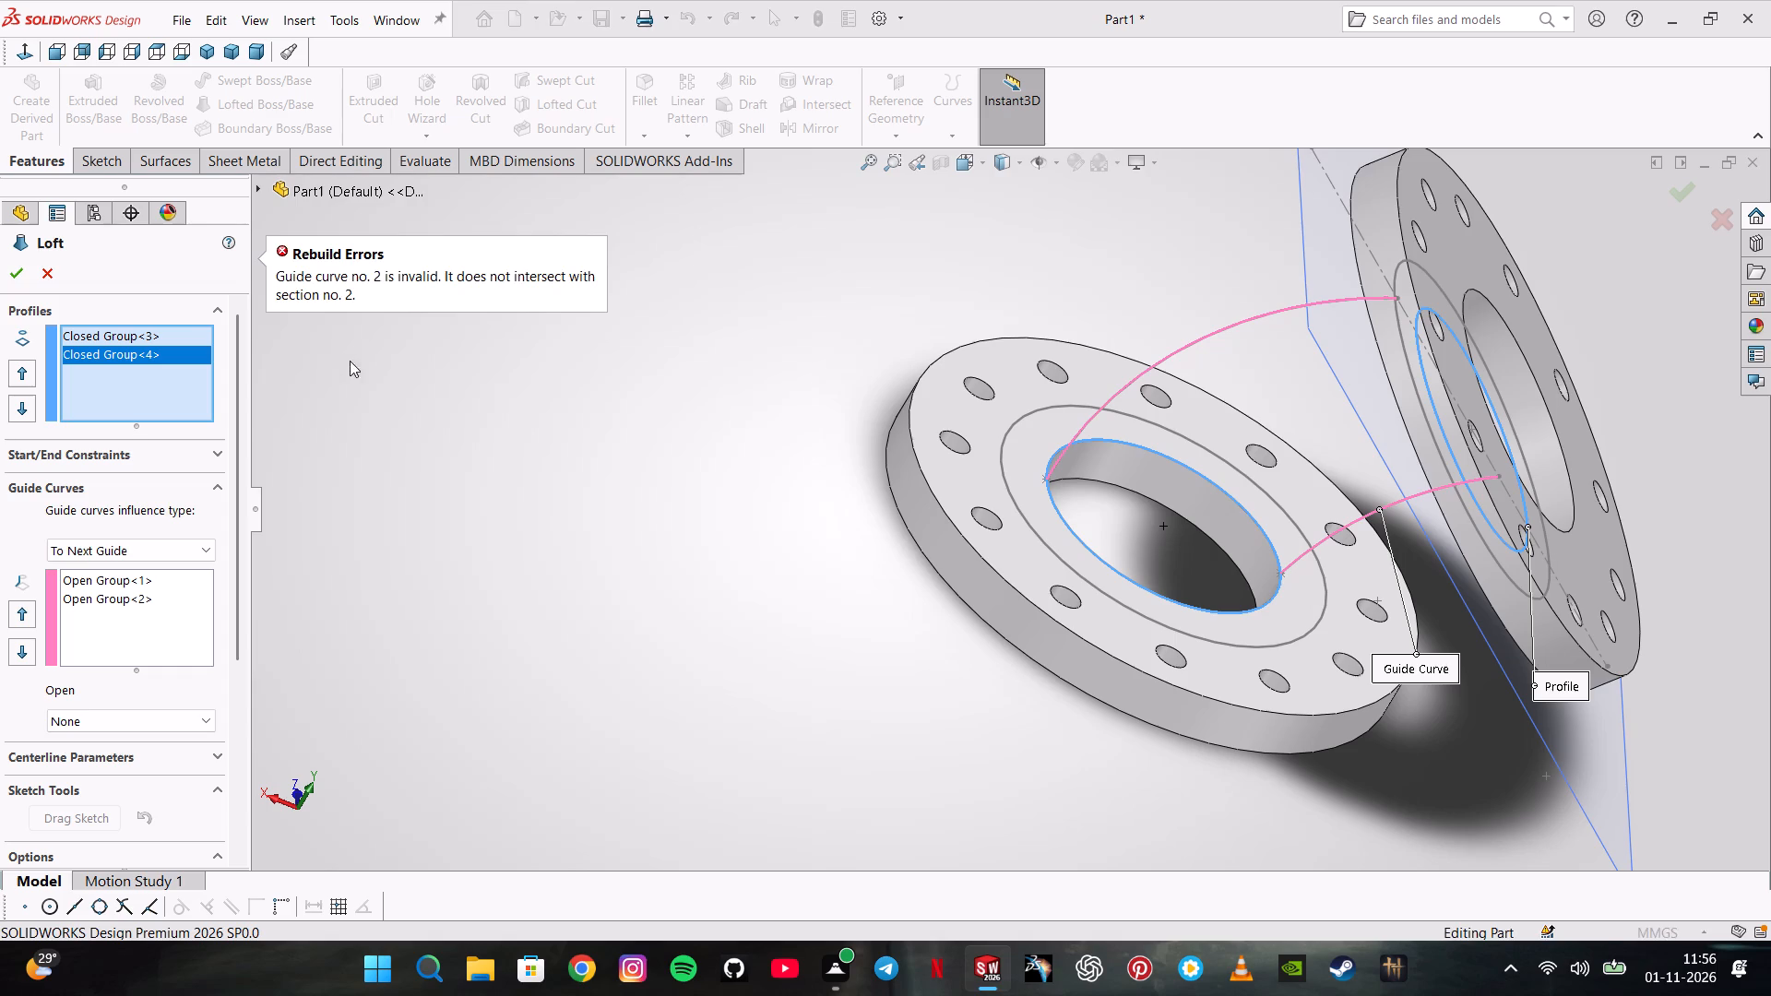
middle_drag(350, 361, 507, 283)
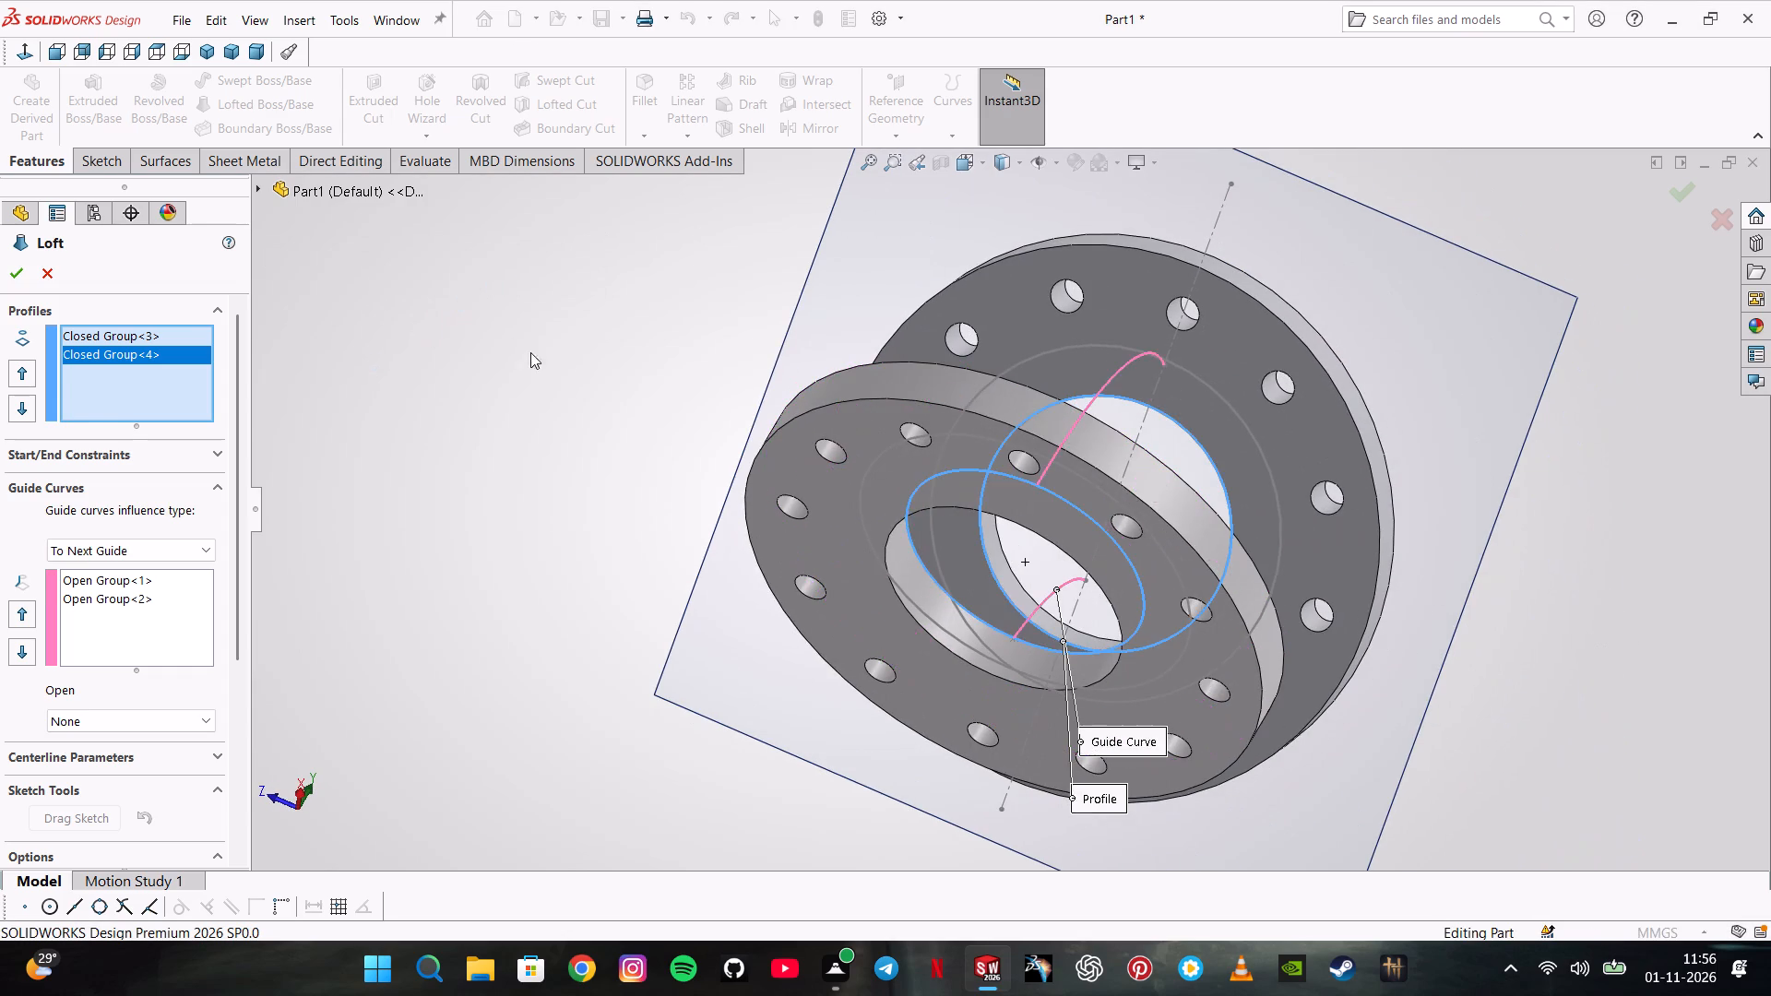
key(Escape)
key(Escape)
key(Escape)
Measure the gap between the longer guide arc's end point and the bore circle on the slanted flange.
scroll(1053, 423, down, 2)
scroll(1631, 203, down, 4)
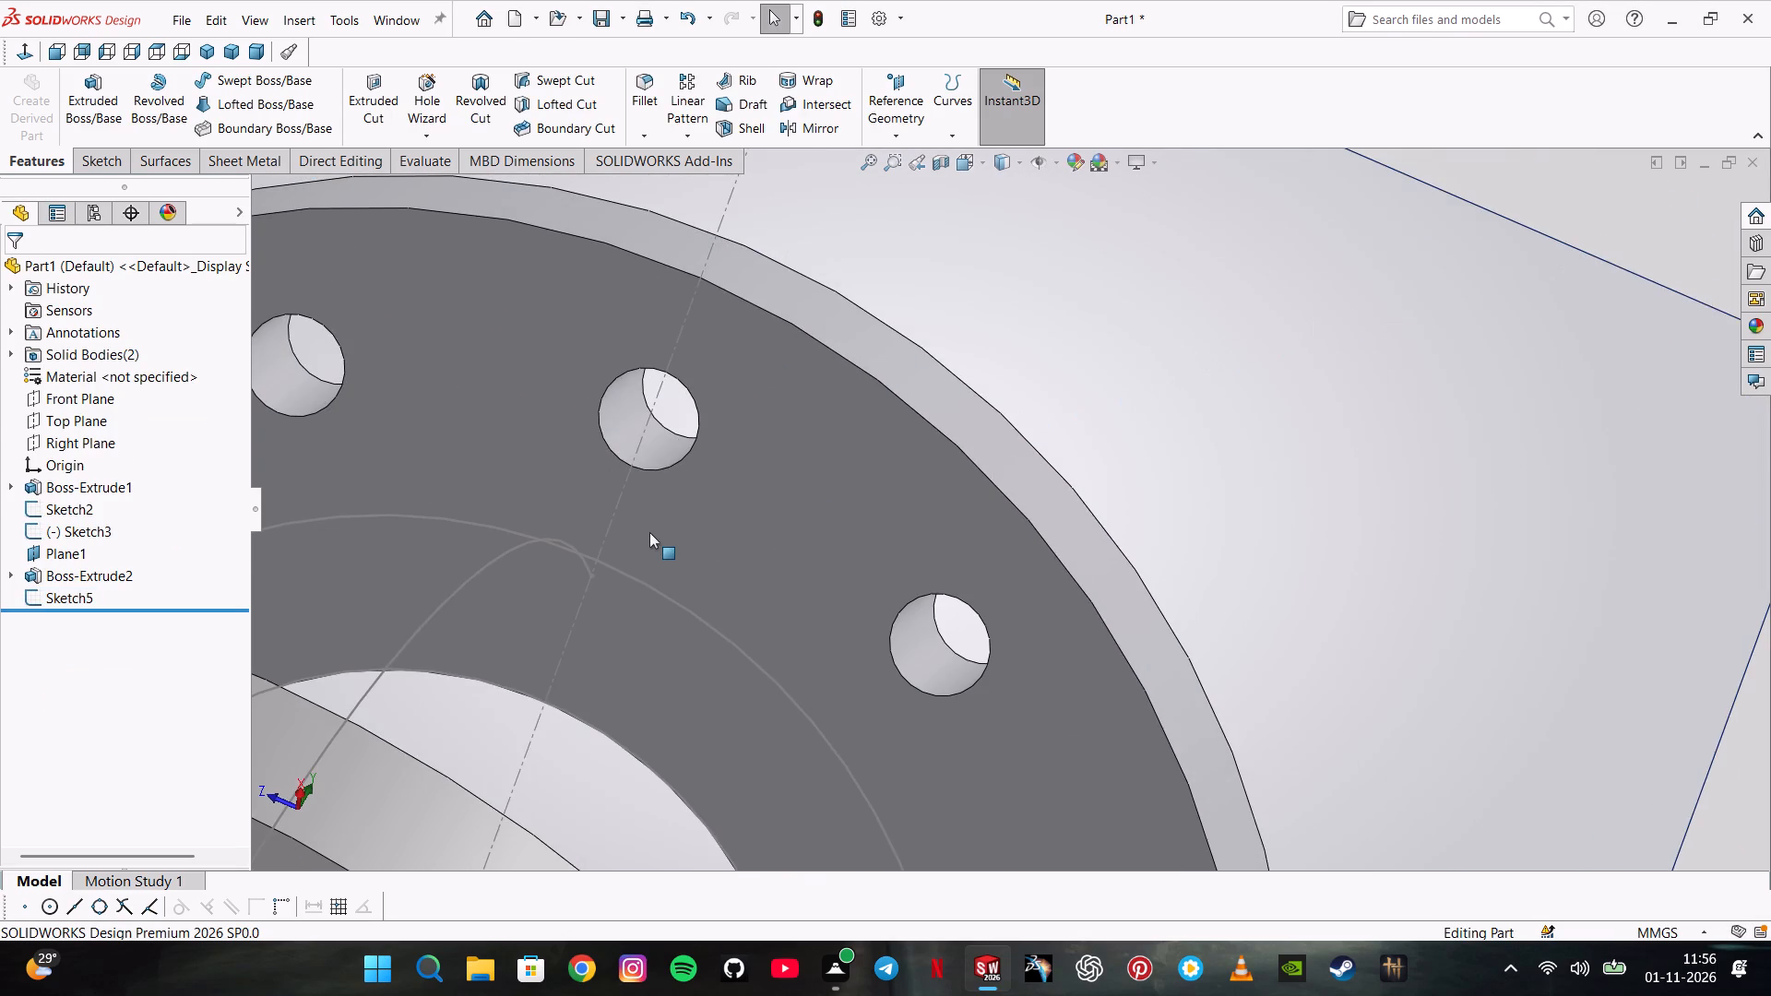
scroll(647, 533, up, 1)
drag(615, 487, 540, 506)
key(Escape)
key(Escape)
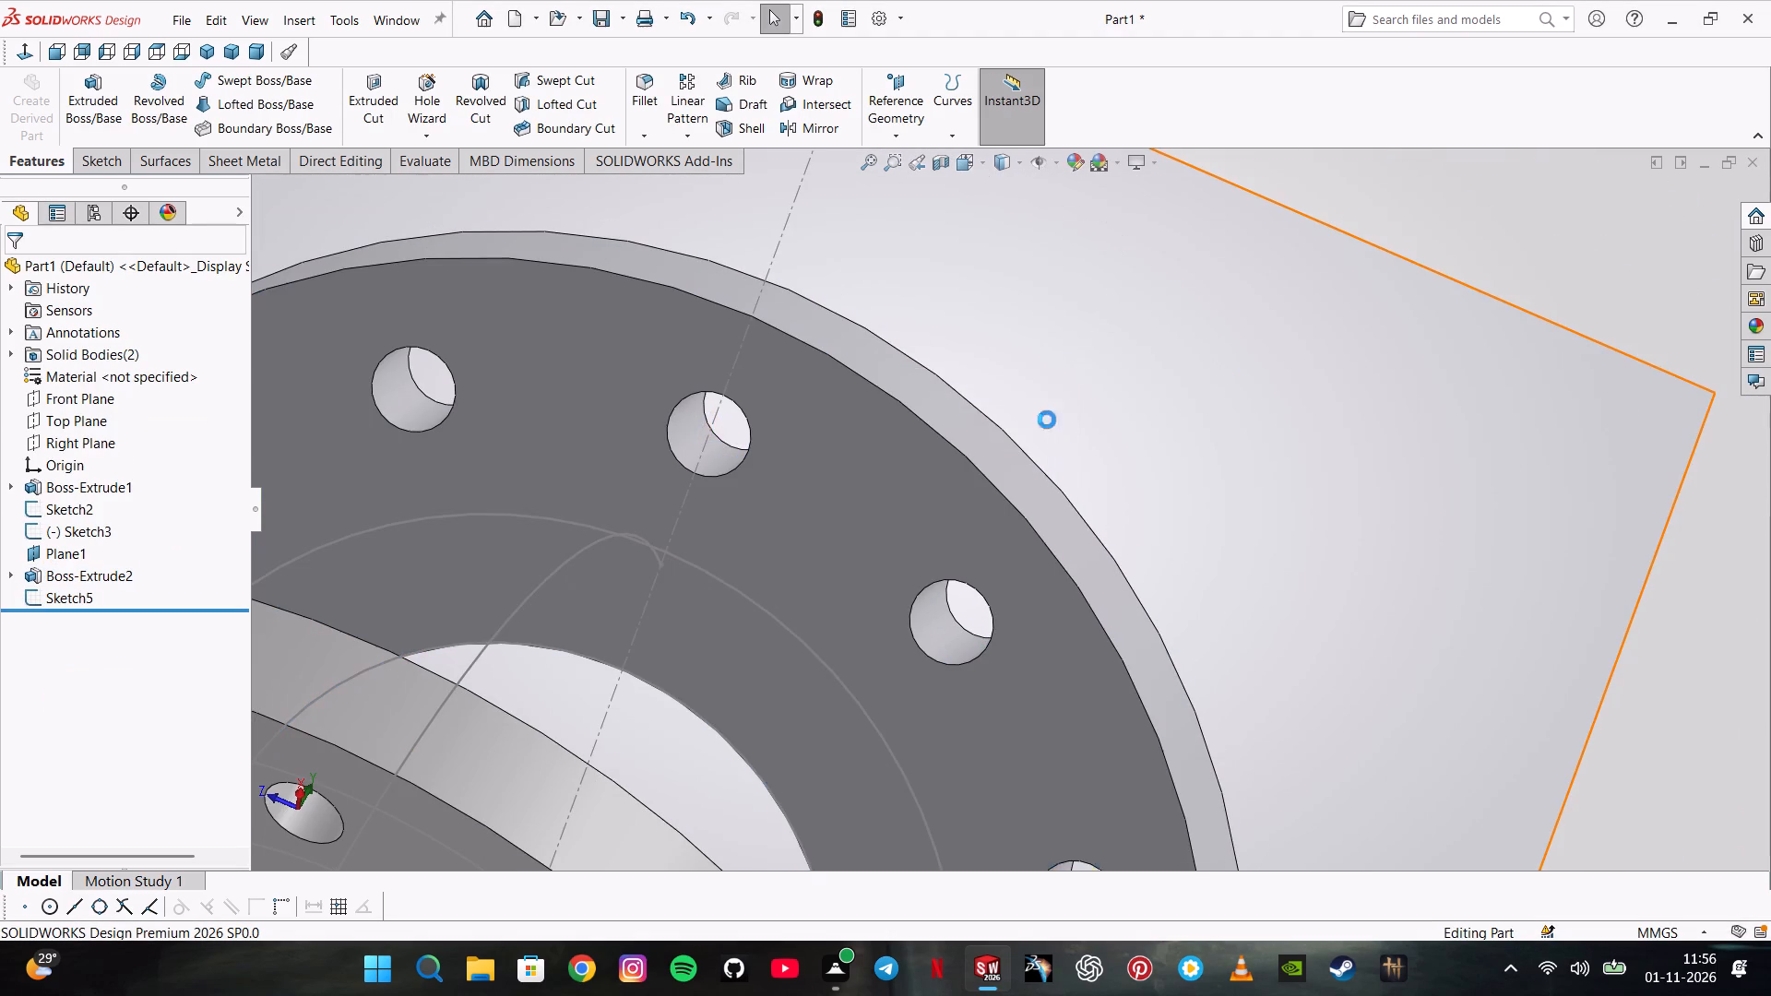
middle_drag(1092, 416, 1046, 441)
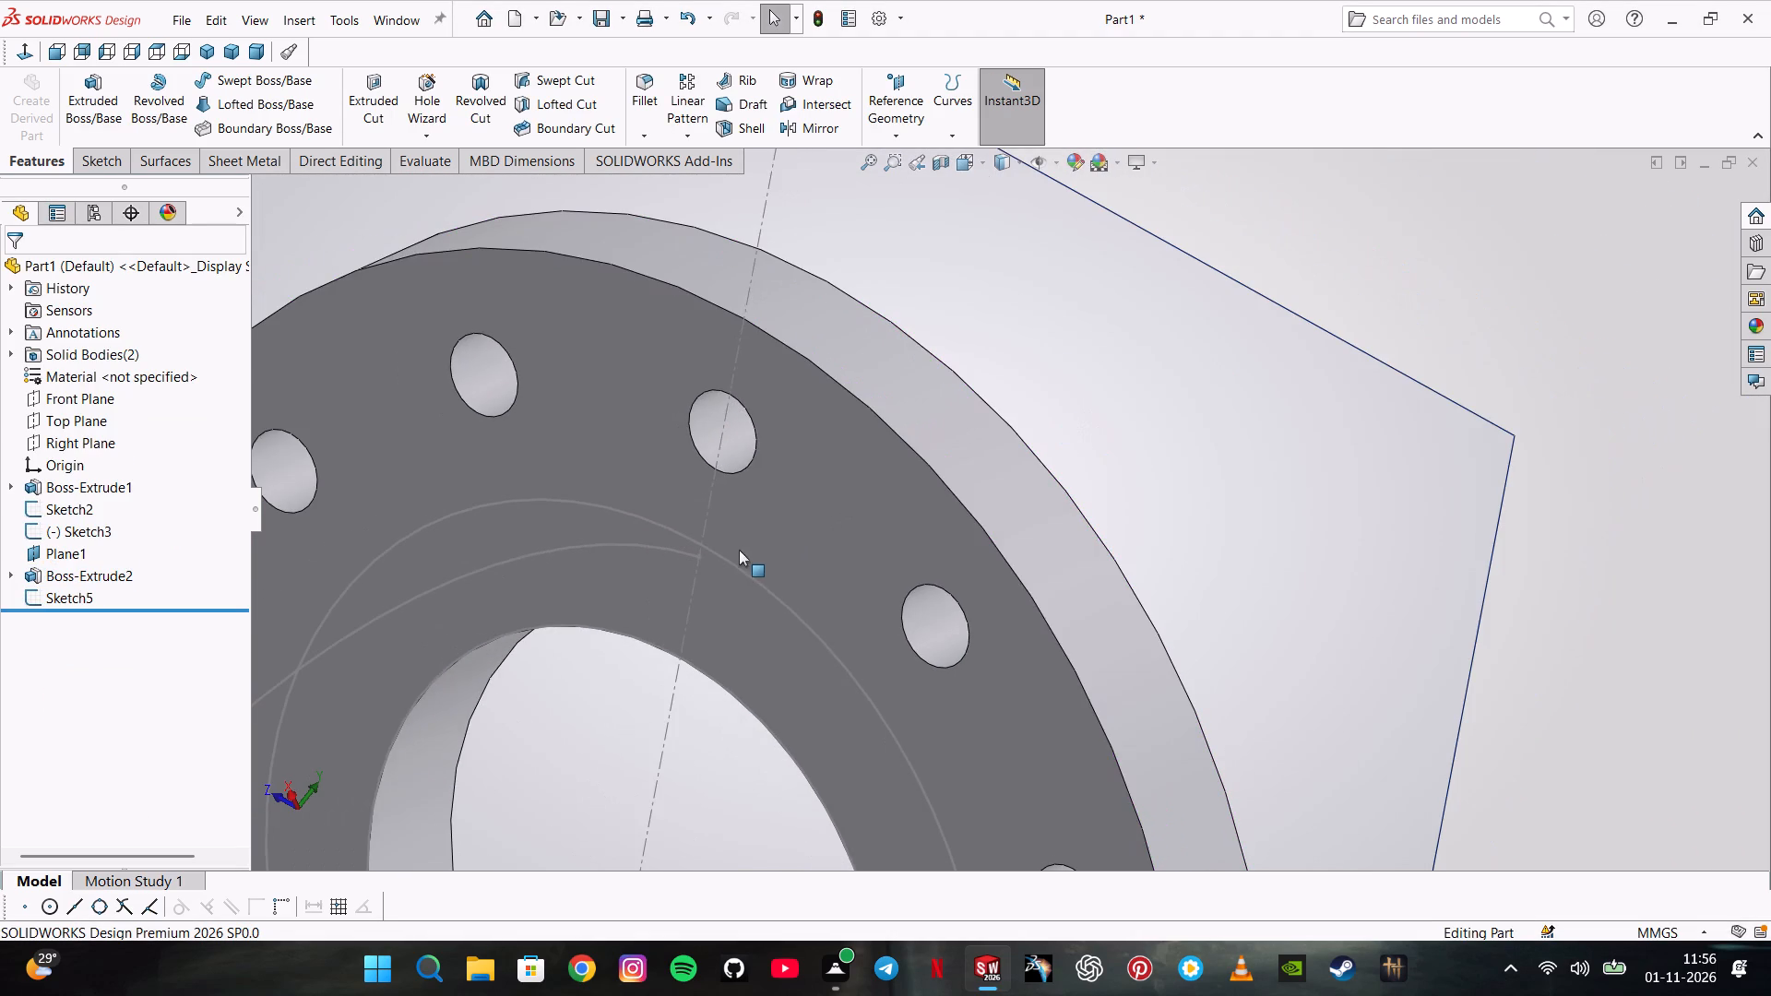
click(697, 558)
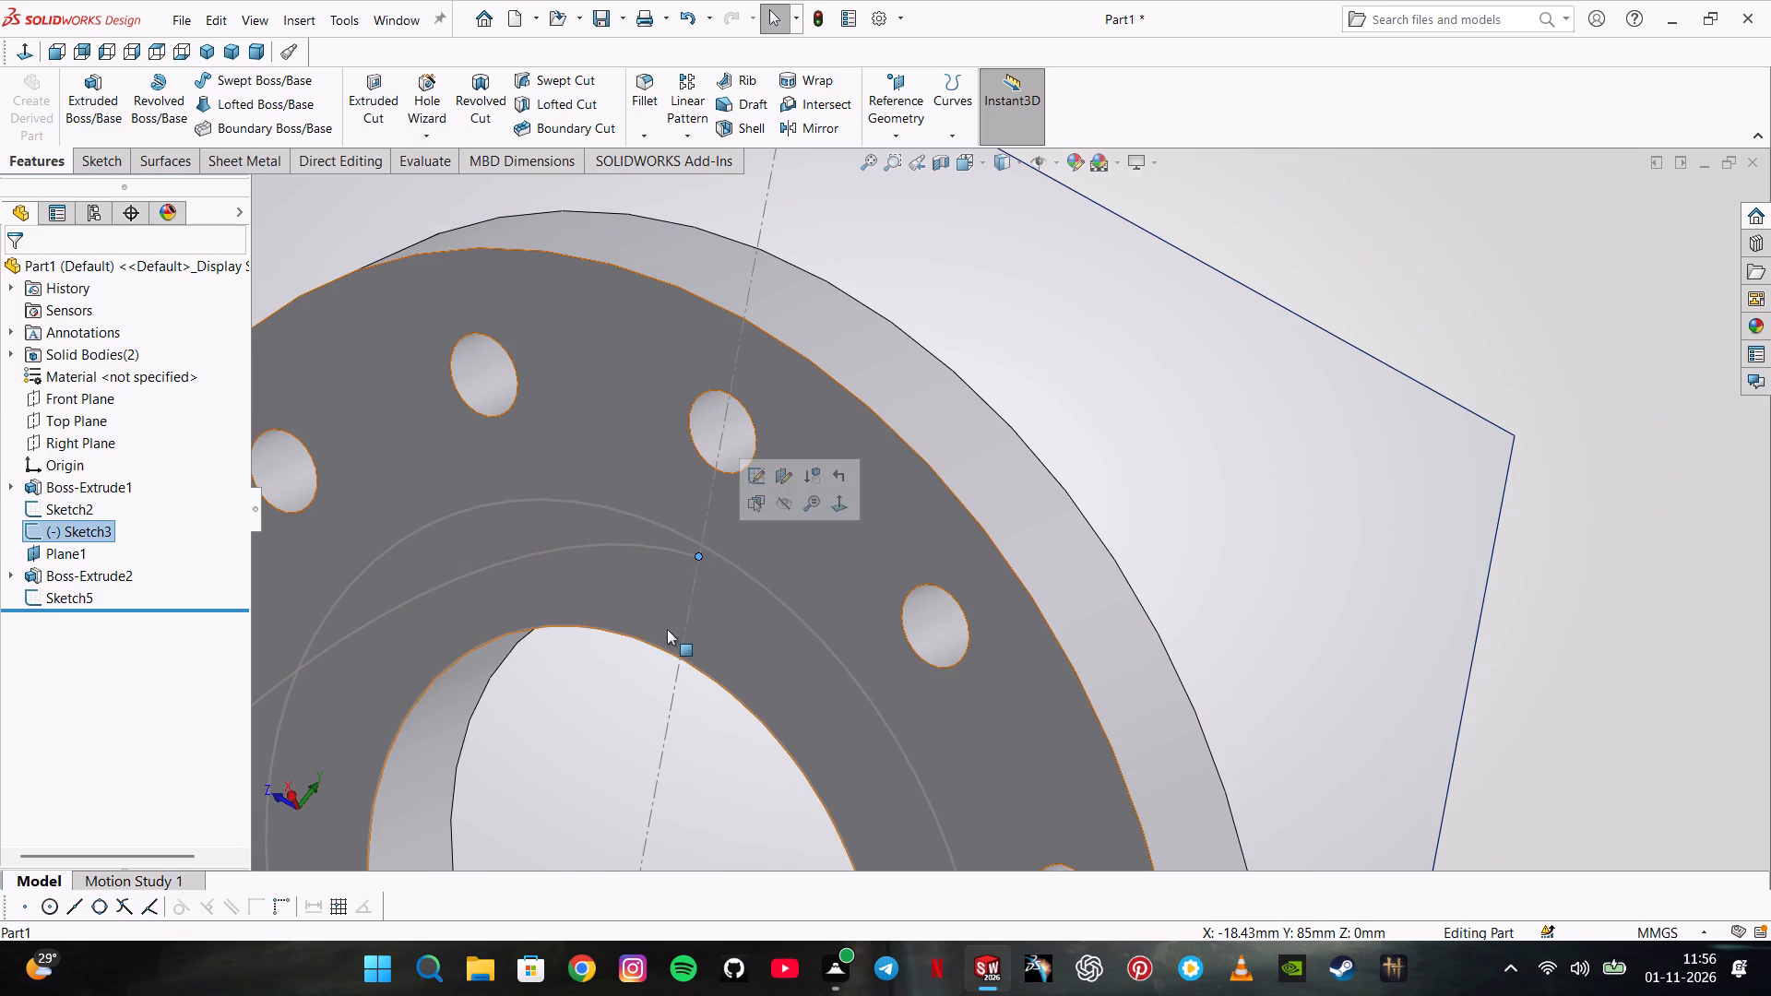
ctrl+click(660, 647)
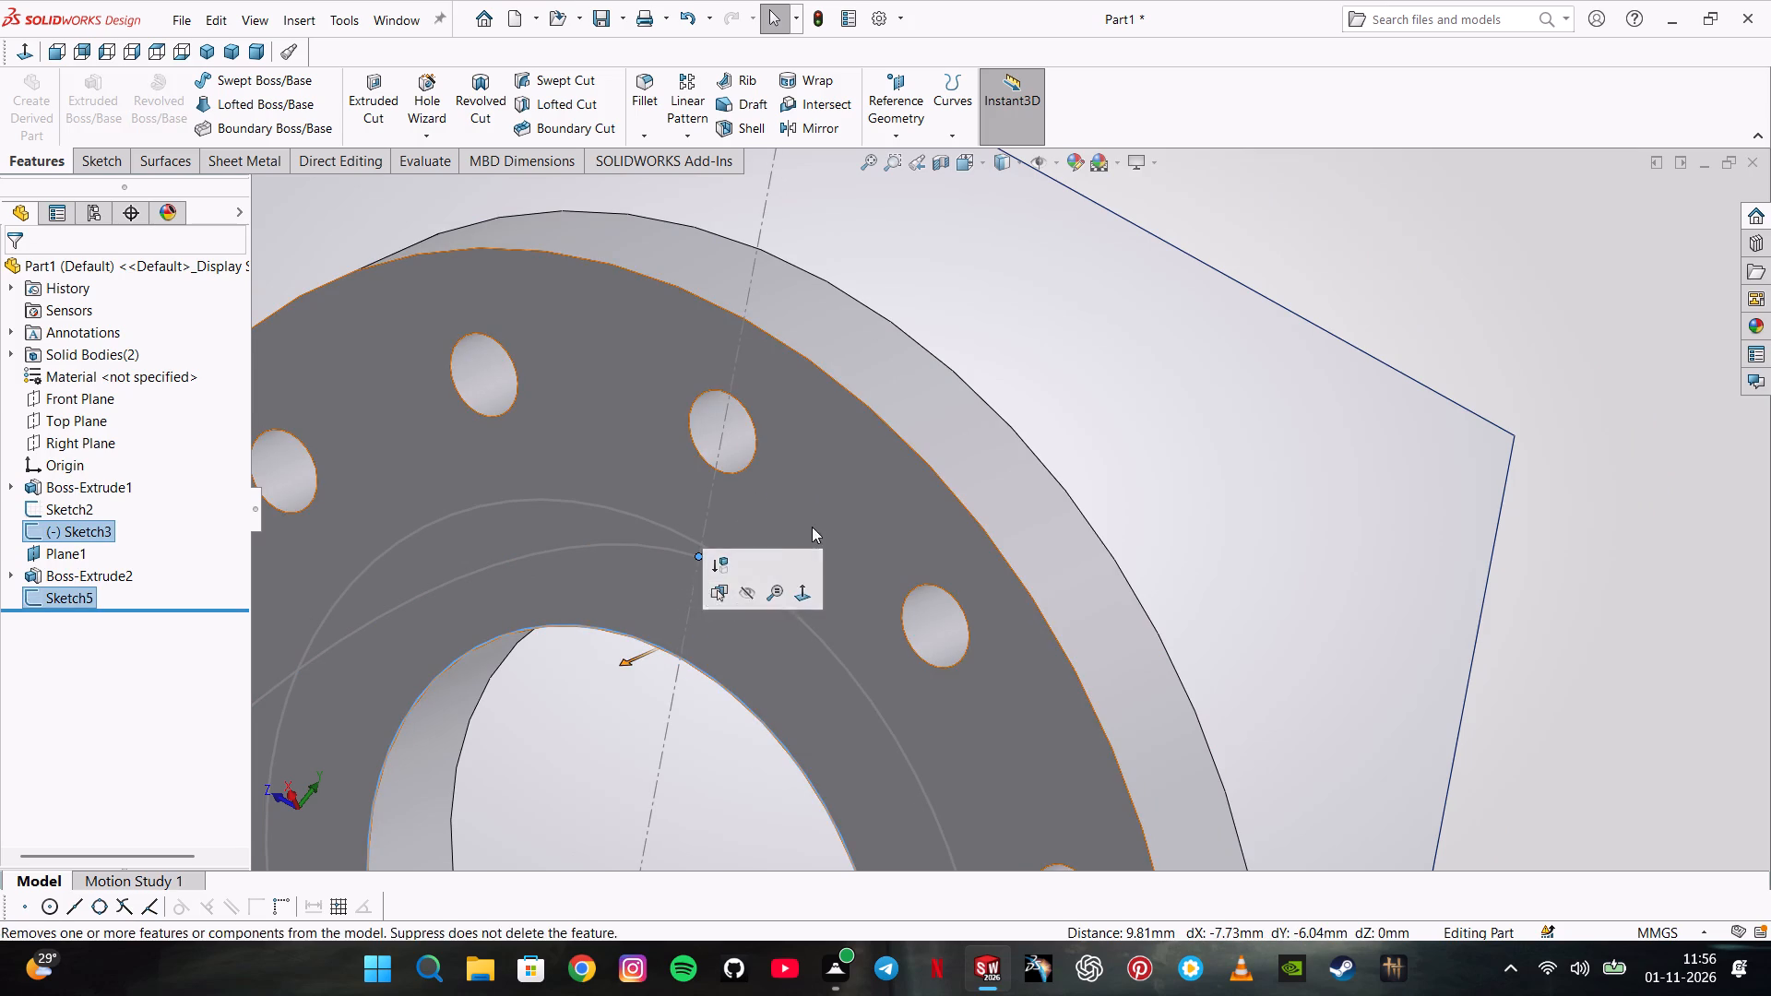
key(Escape)
key(Escape)
key(Escape)
key(Escape)
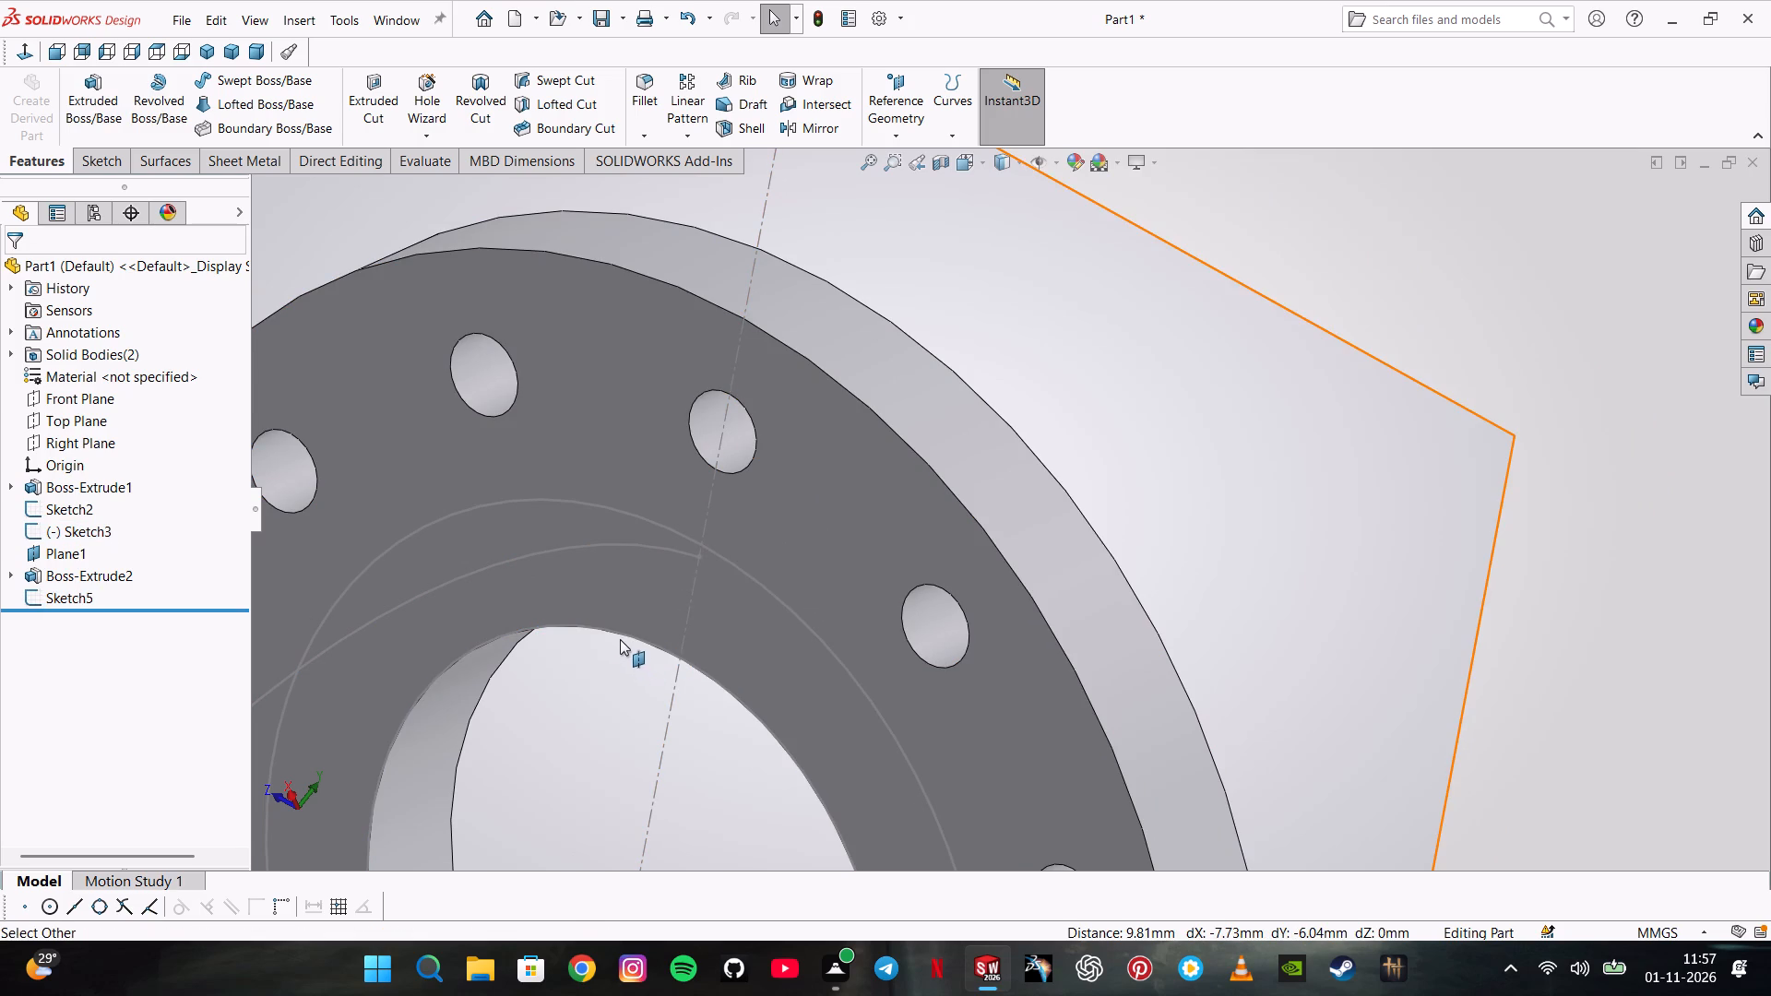
Edit the slanted flange's circle sketch, add points on the inner circle at X 28 and X -28, Y 0, and close it.
click(78, 588)
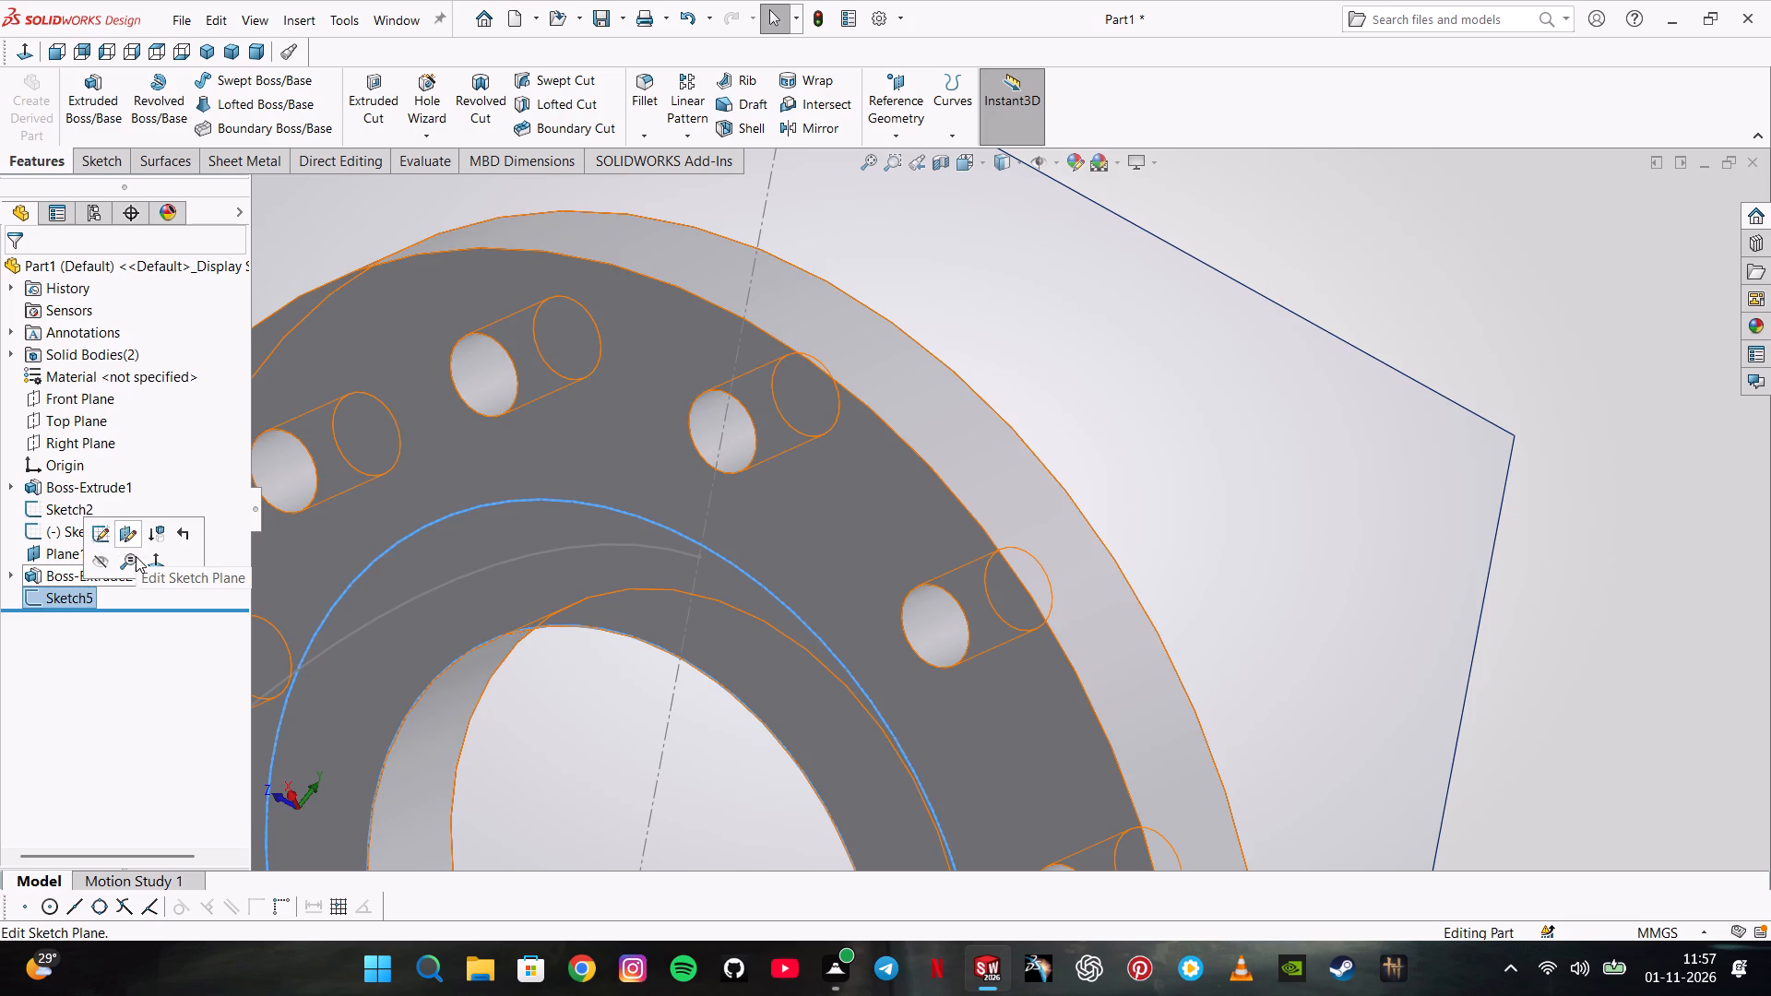
click(104, 538)
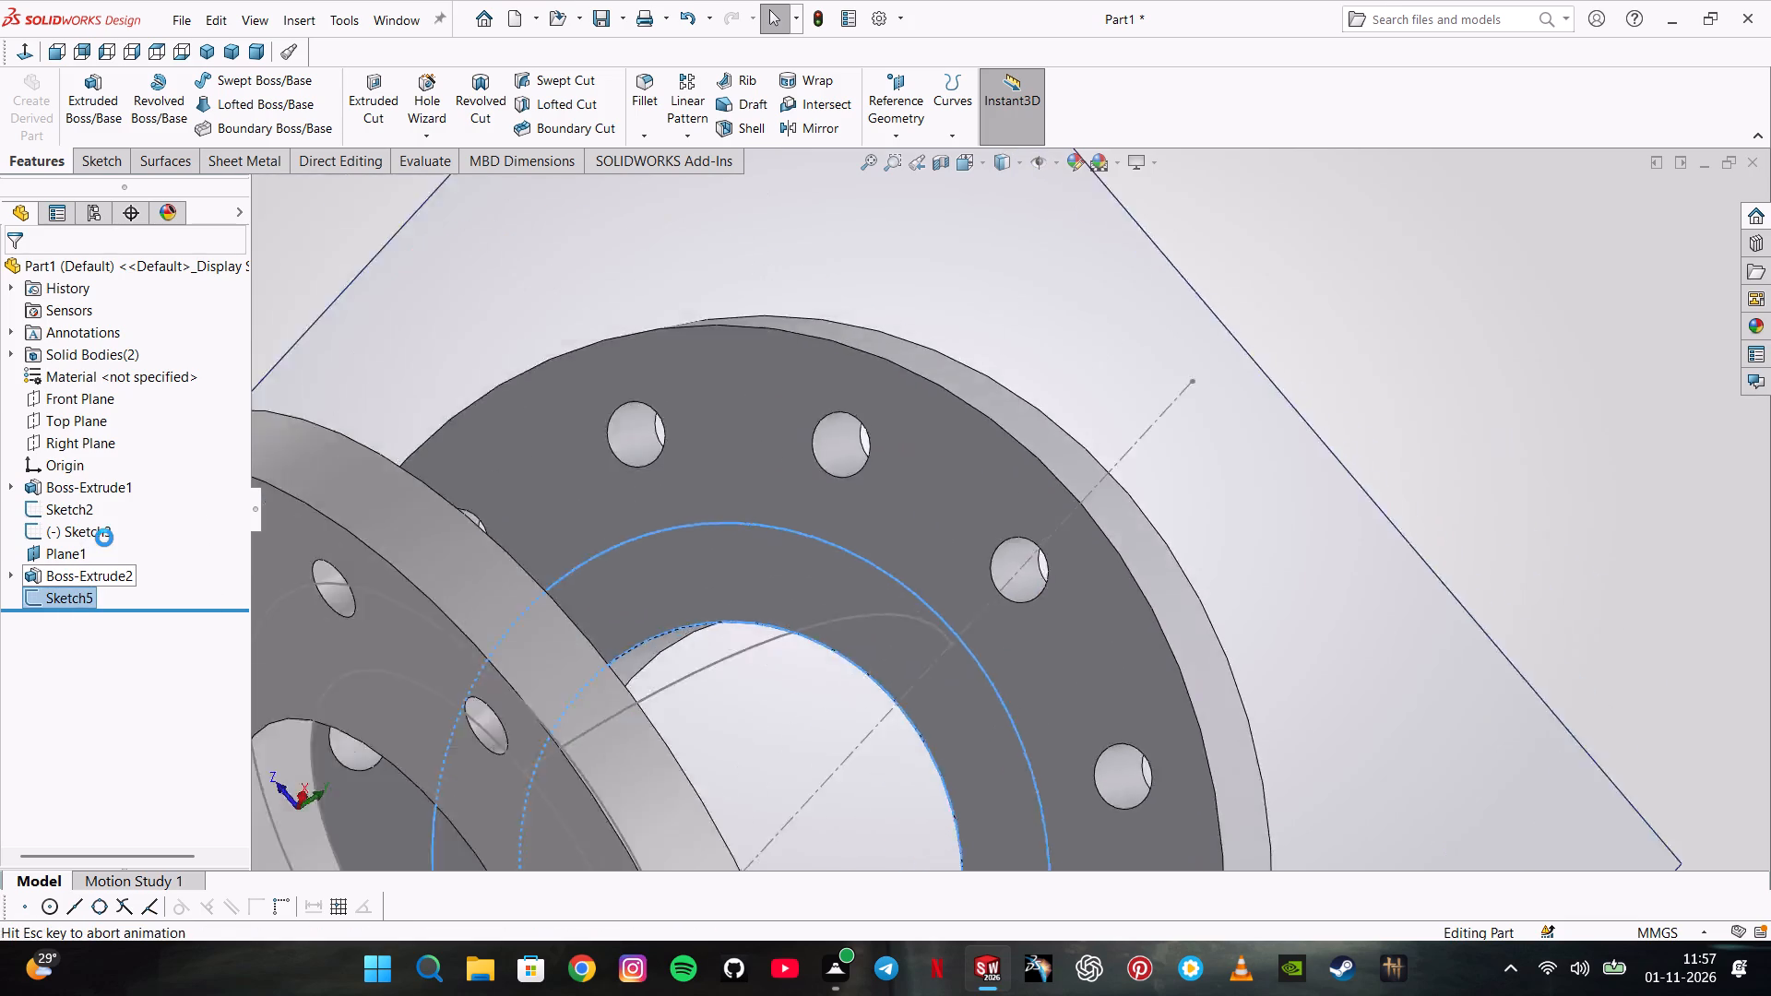
scroll(985, 492, down, 4)
middle_drag(1009, 460, 952, 487)
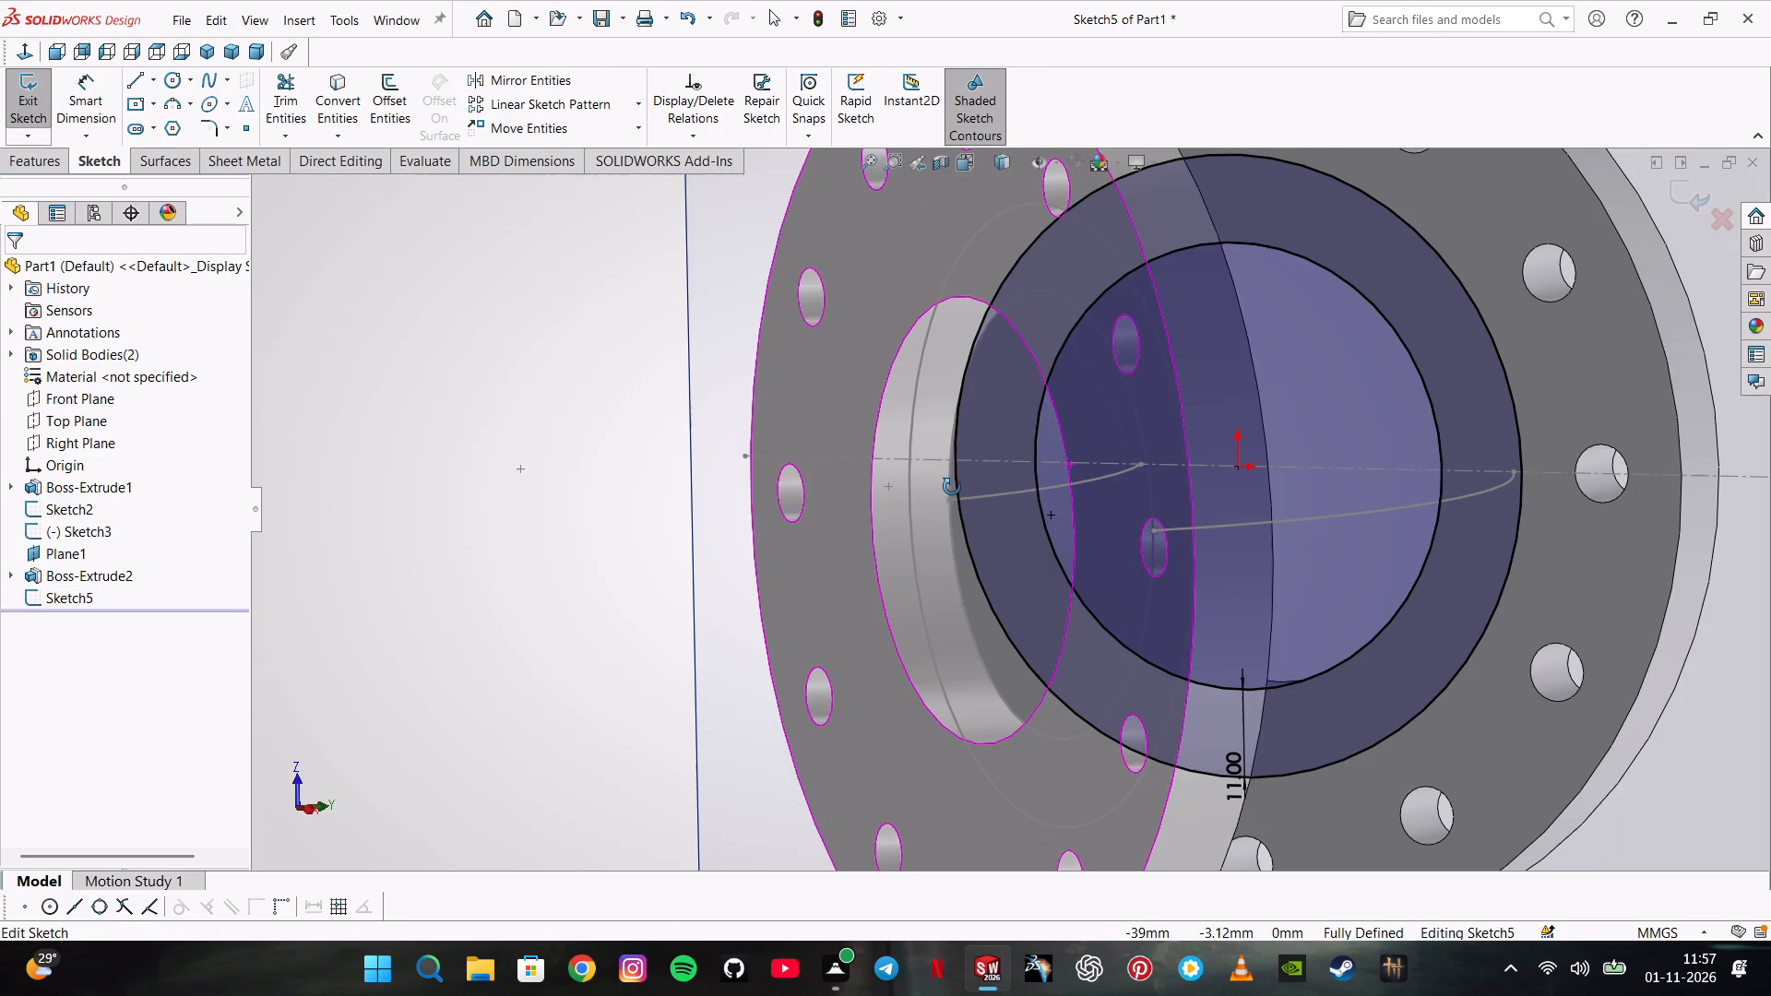
middle_drag(952, 487, 931, 501)
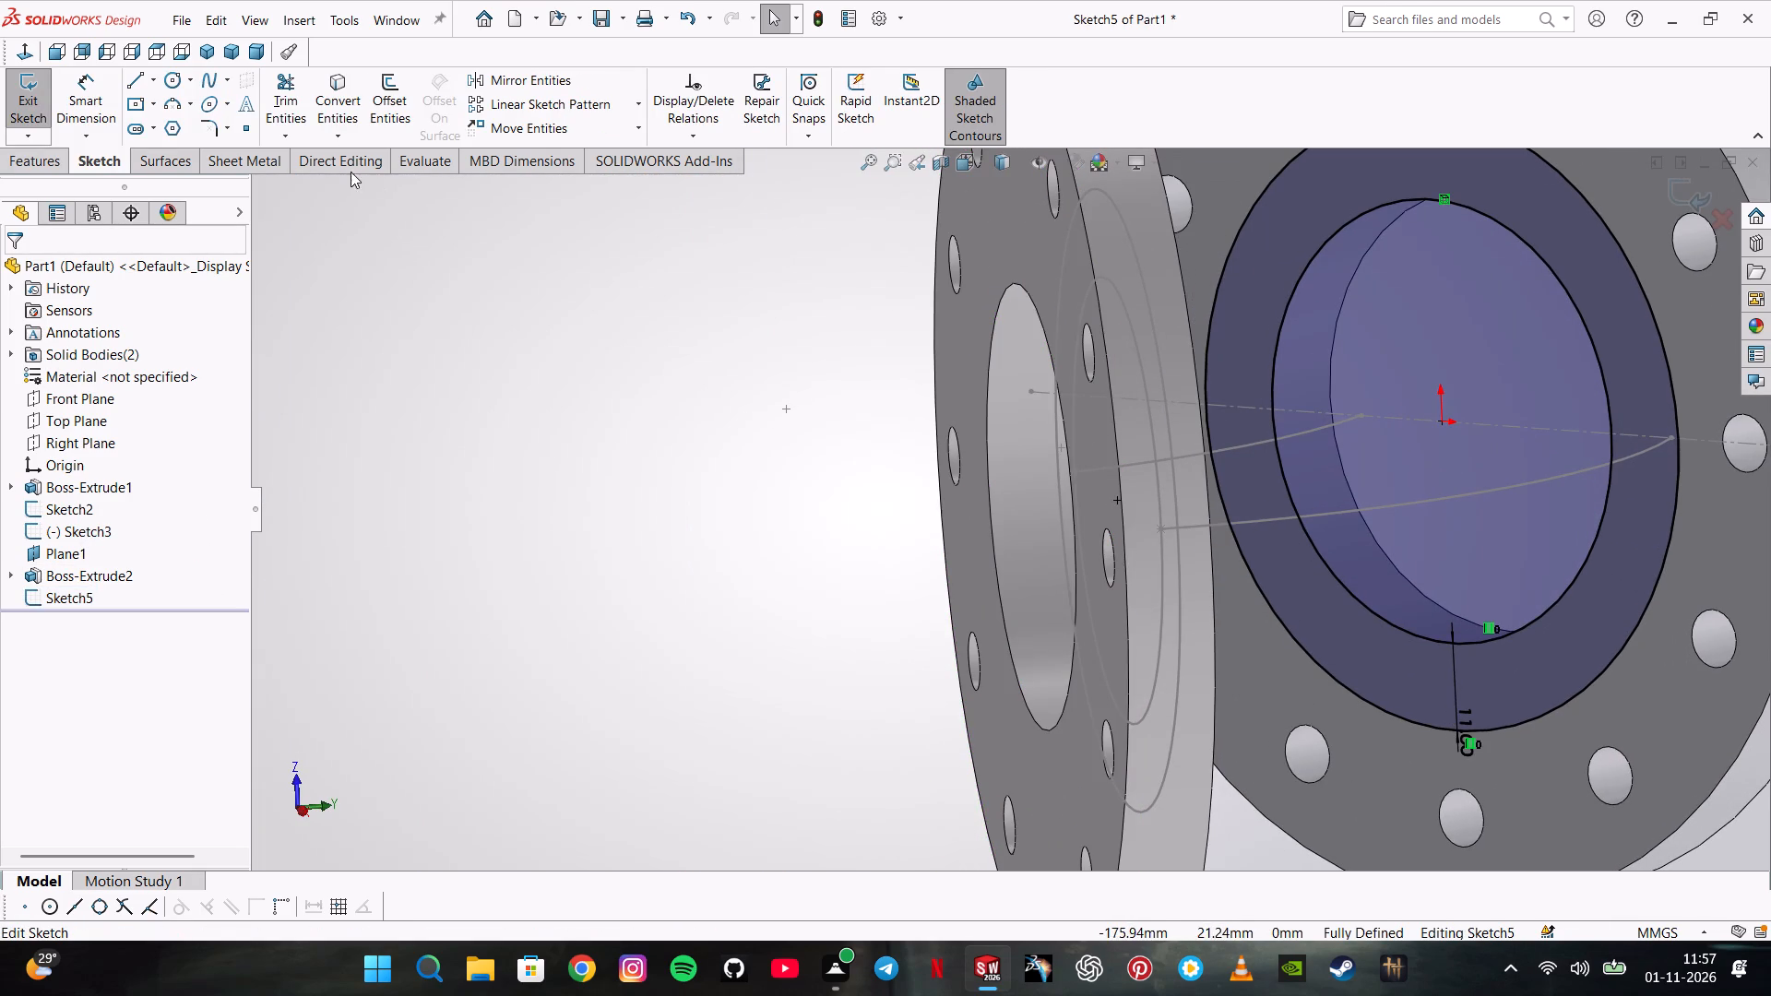
click(249, 138)
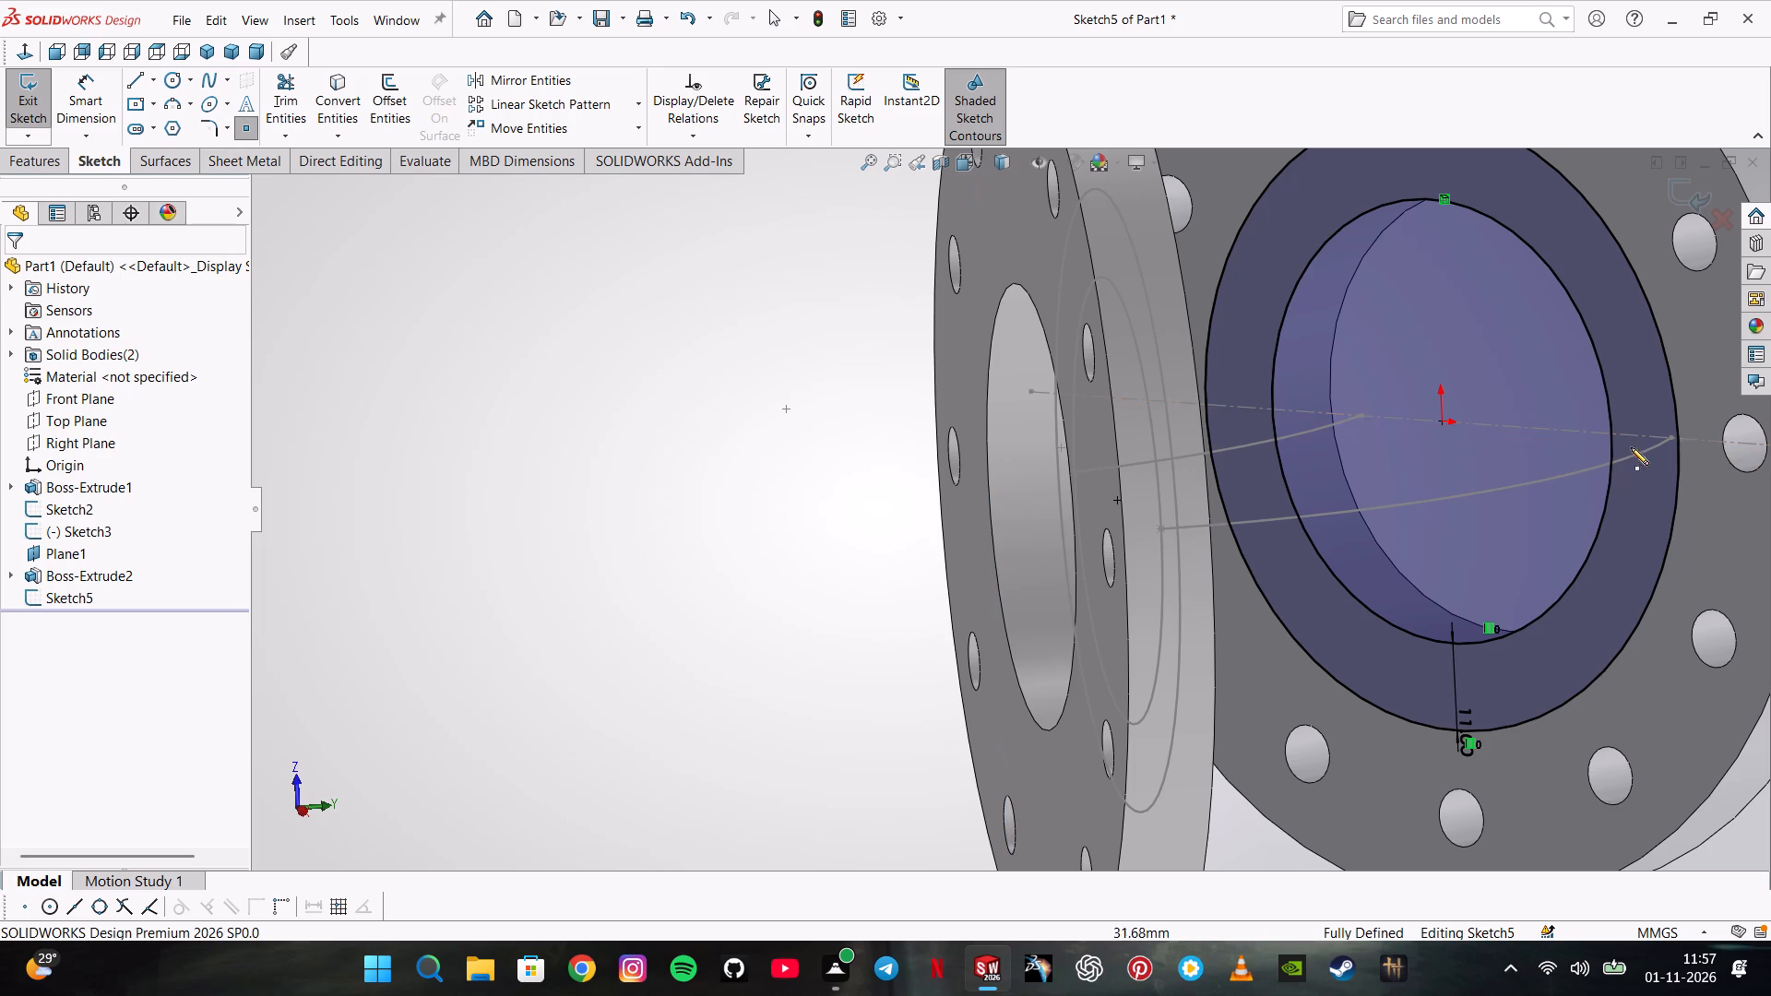
click(1612, 435)
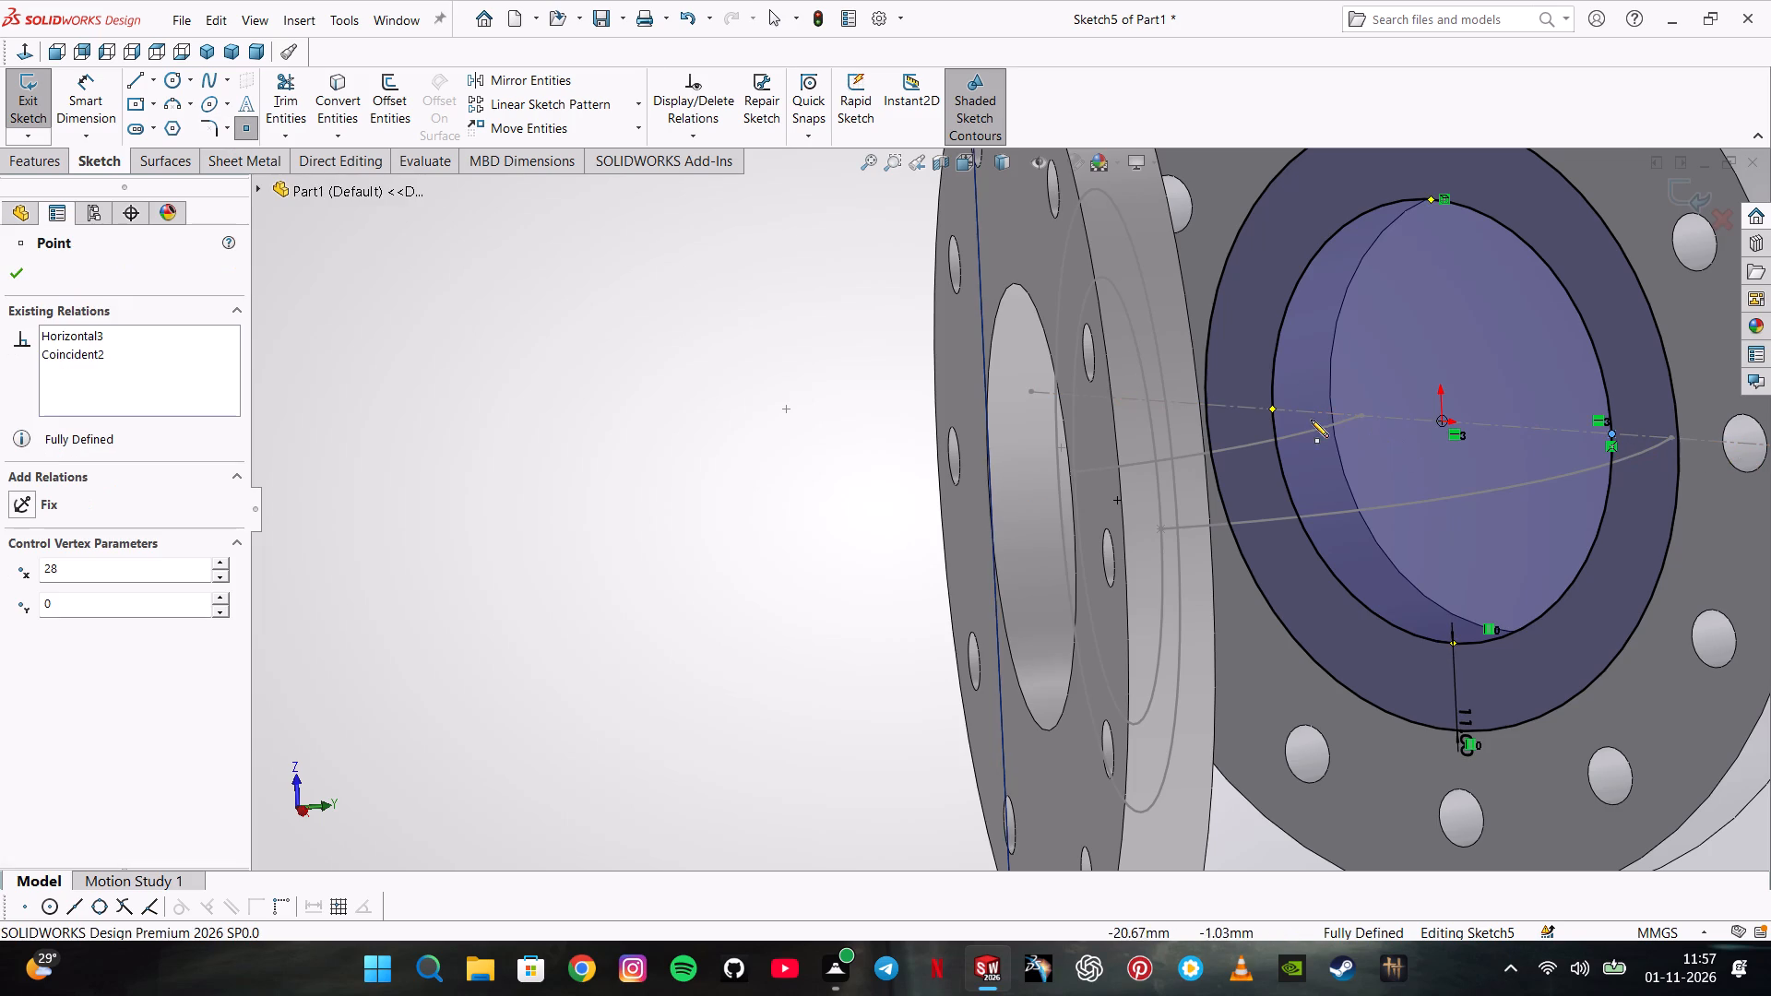
click(1276, 413)
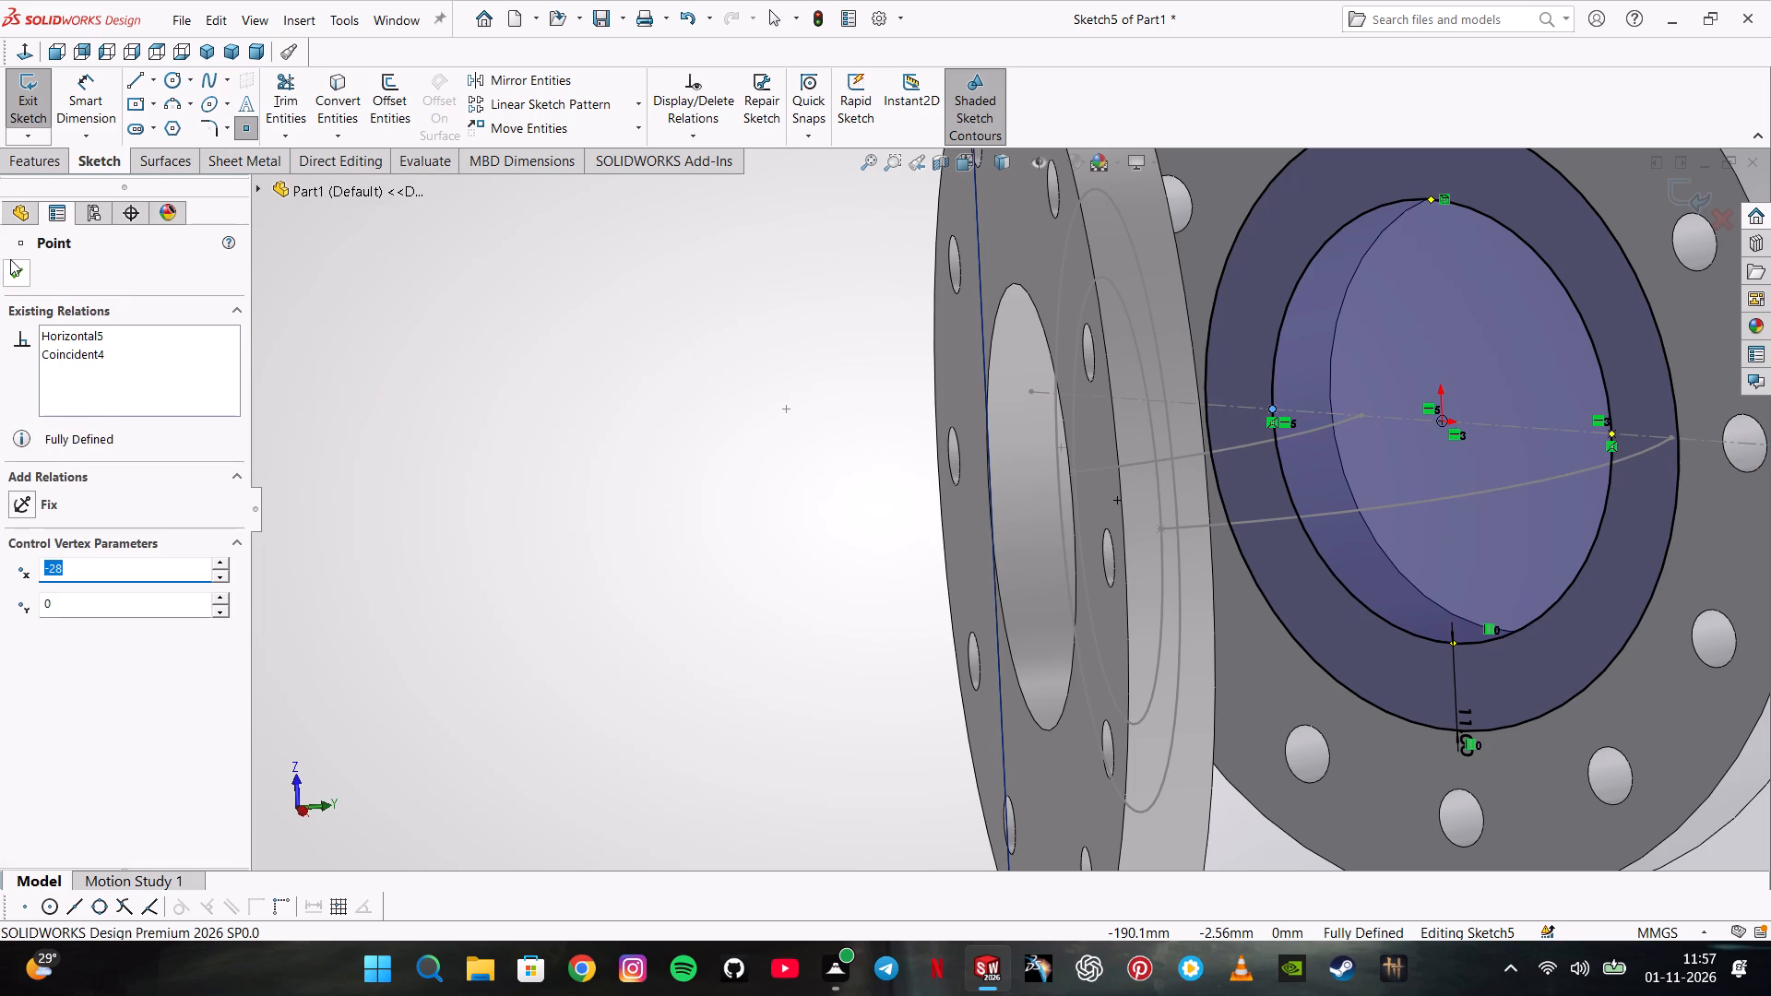
click(10, 259)
click(16, 125)
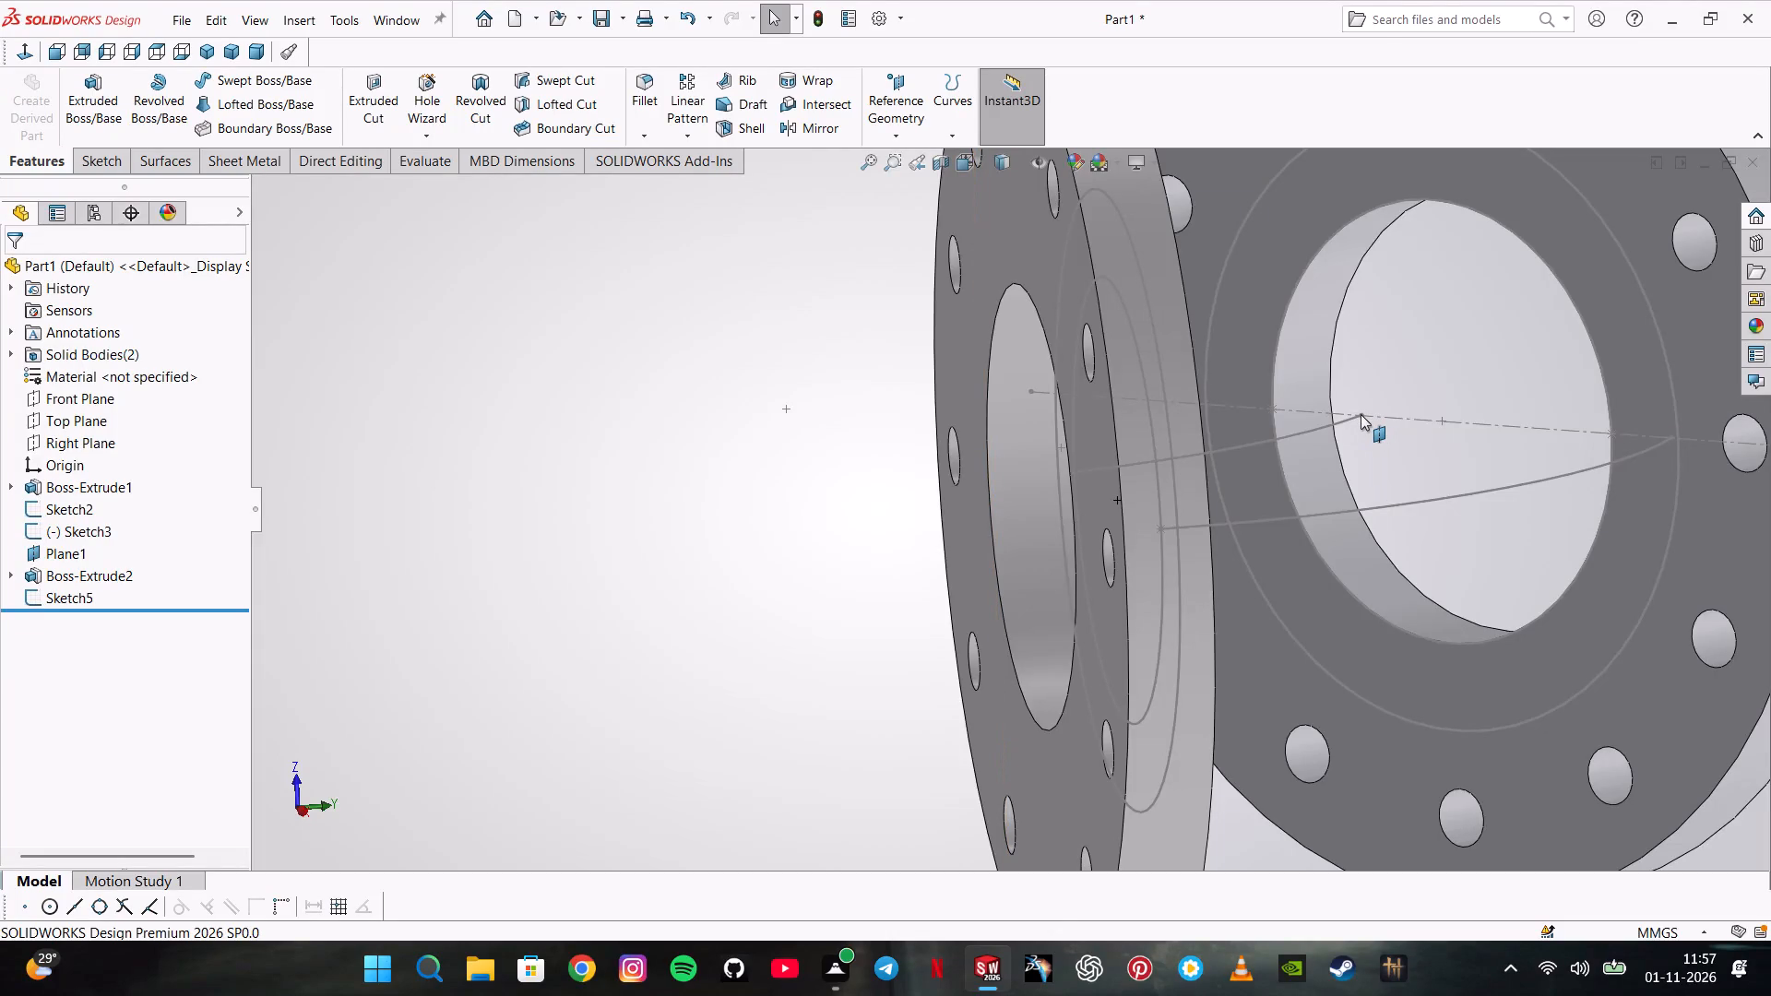
Measure the distance between the shorter guide arc's end point and the new sketch point on the slanted flange's bore circle.
scroll(1361, 414, down, 4)
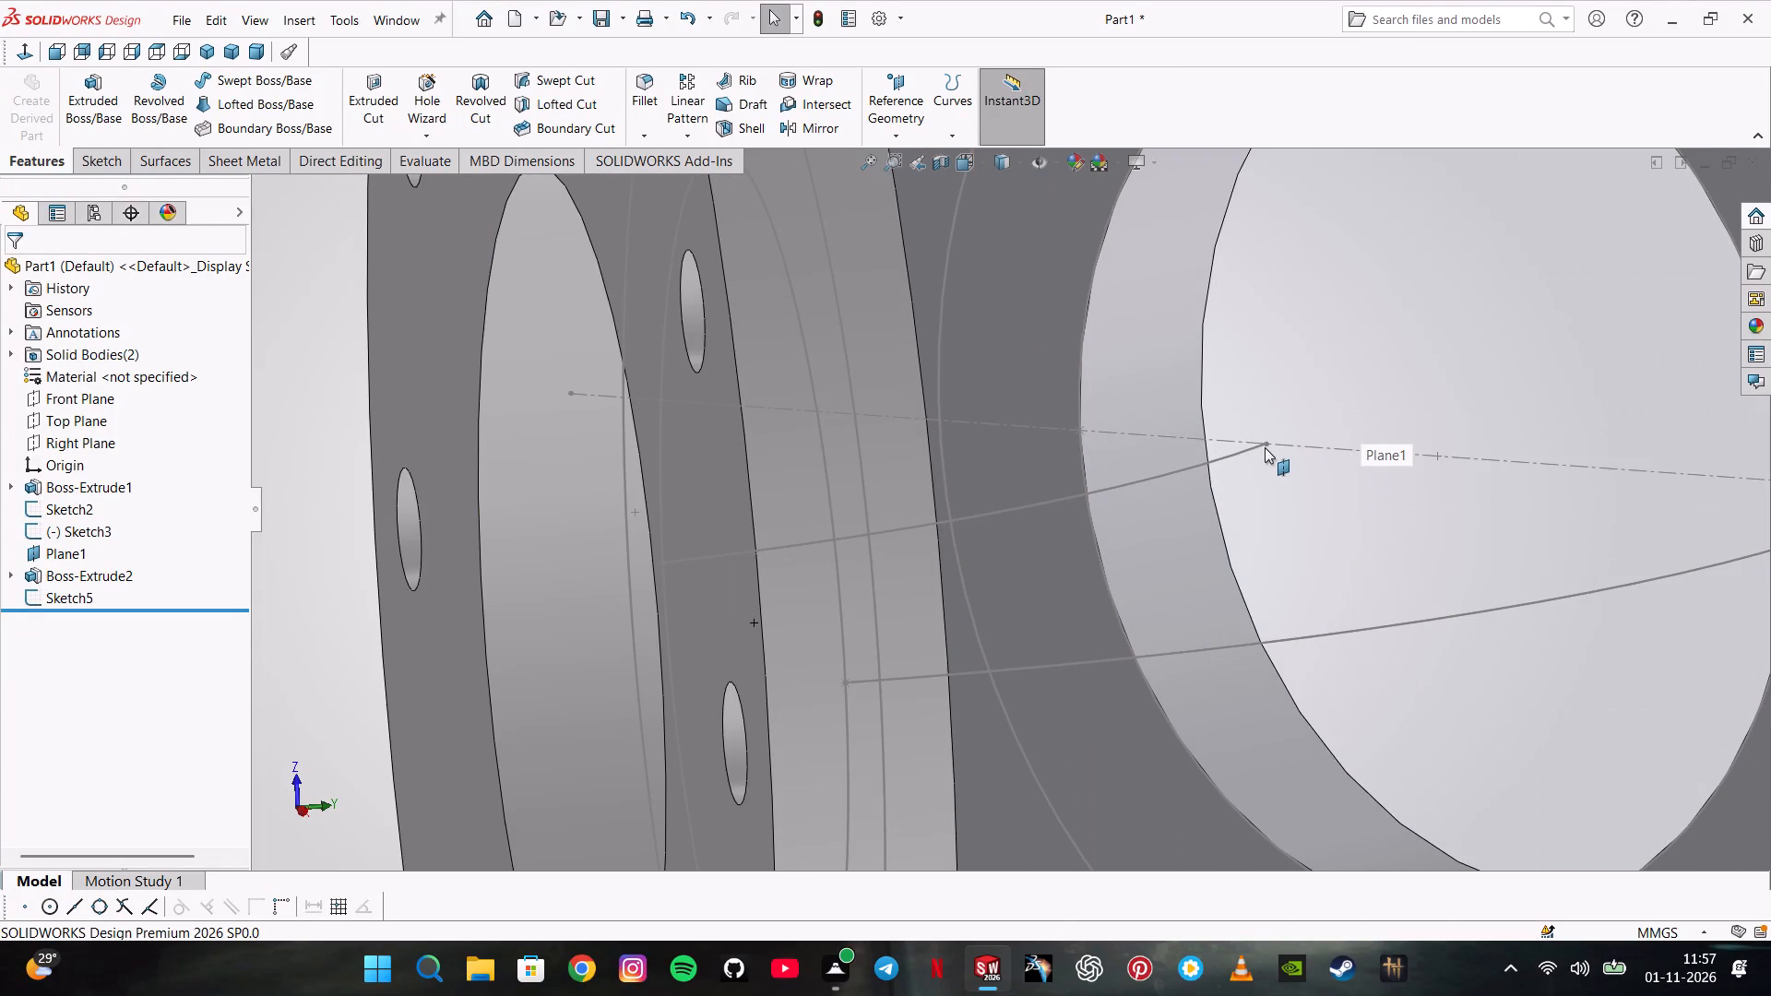
click(1263, 444)
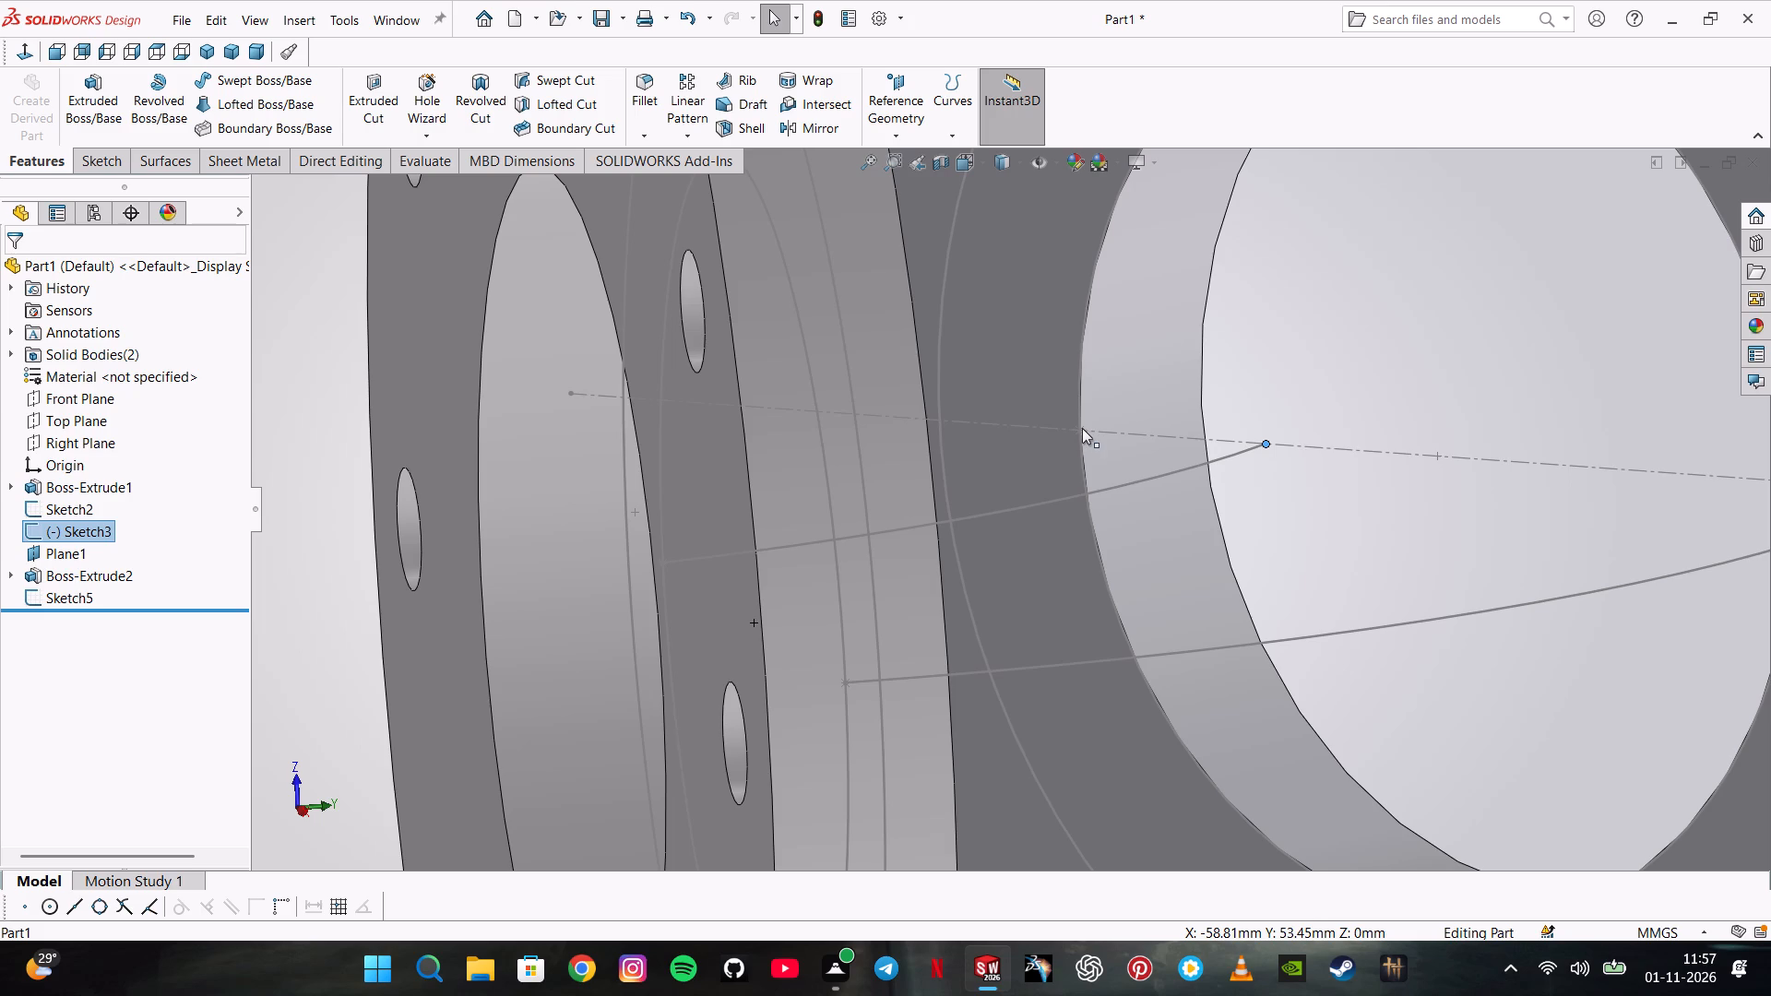
ctrl+click(1082, 428)
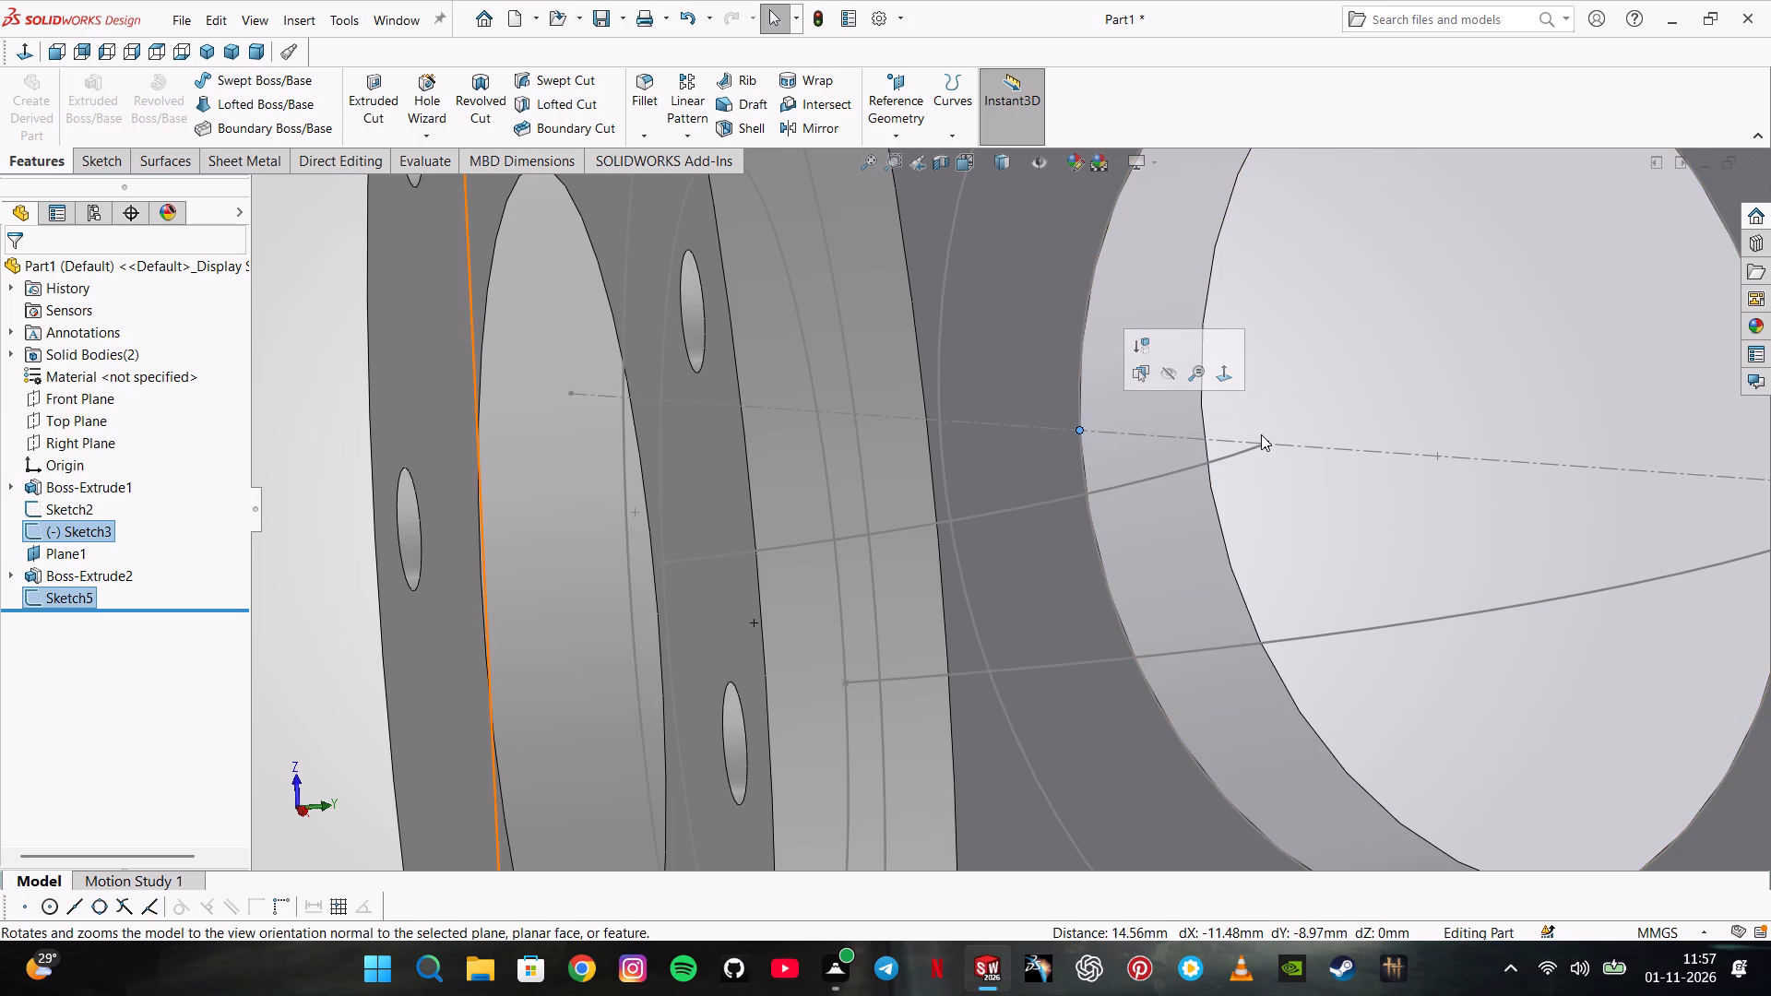
key(Escape)
key(Escape)
key(Escape)
key(Escape)
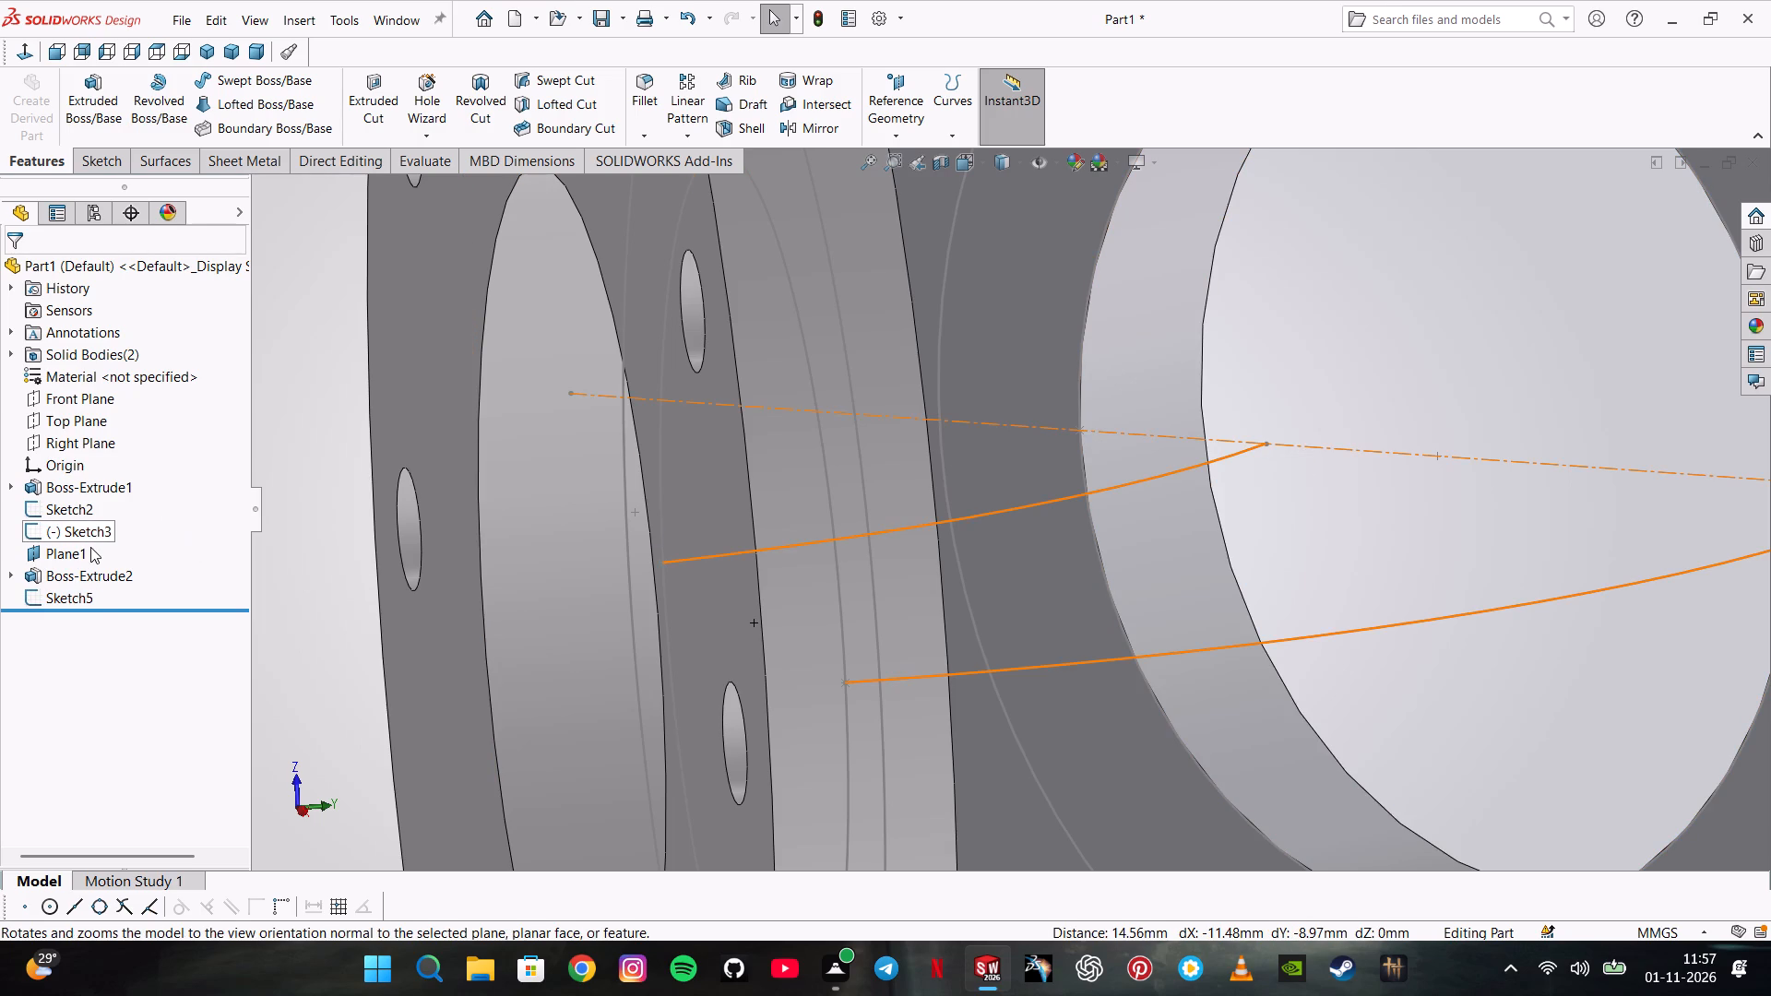
shift+click(1266, 445)
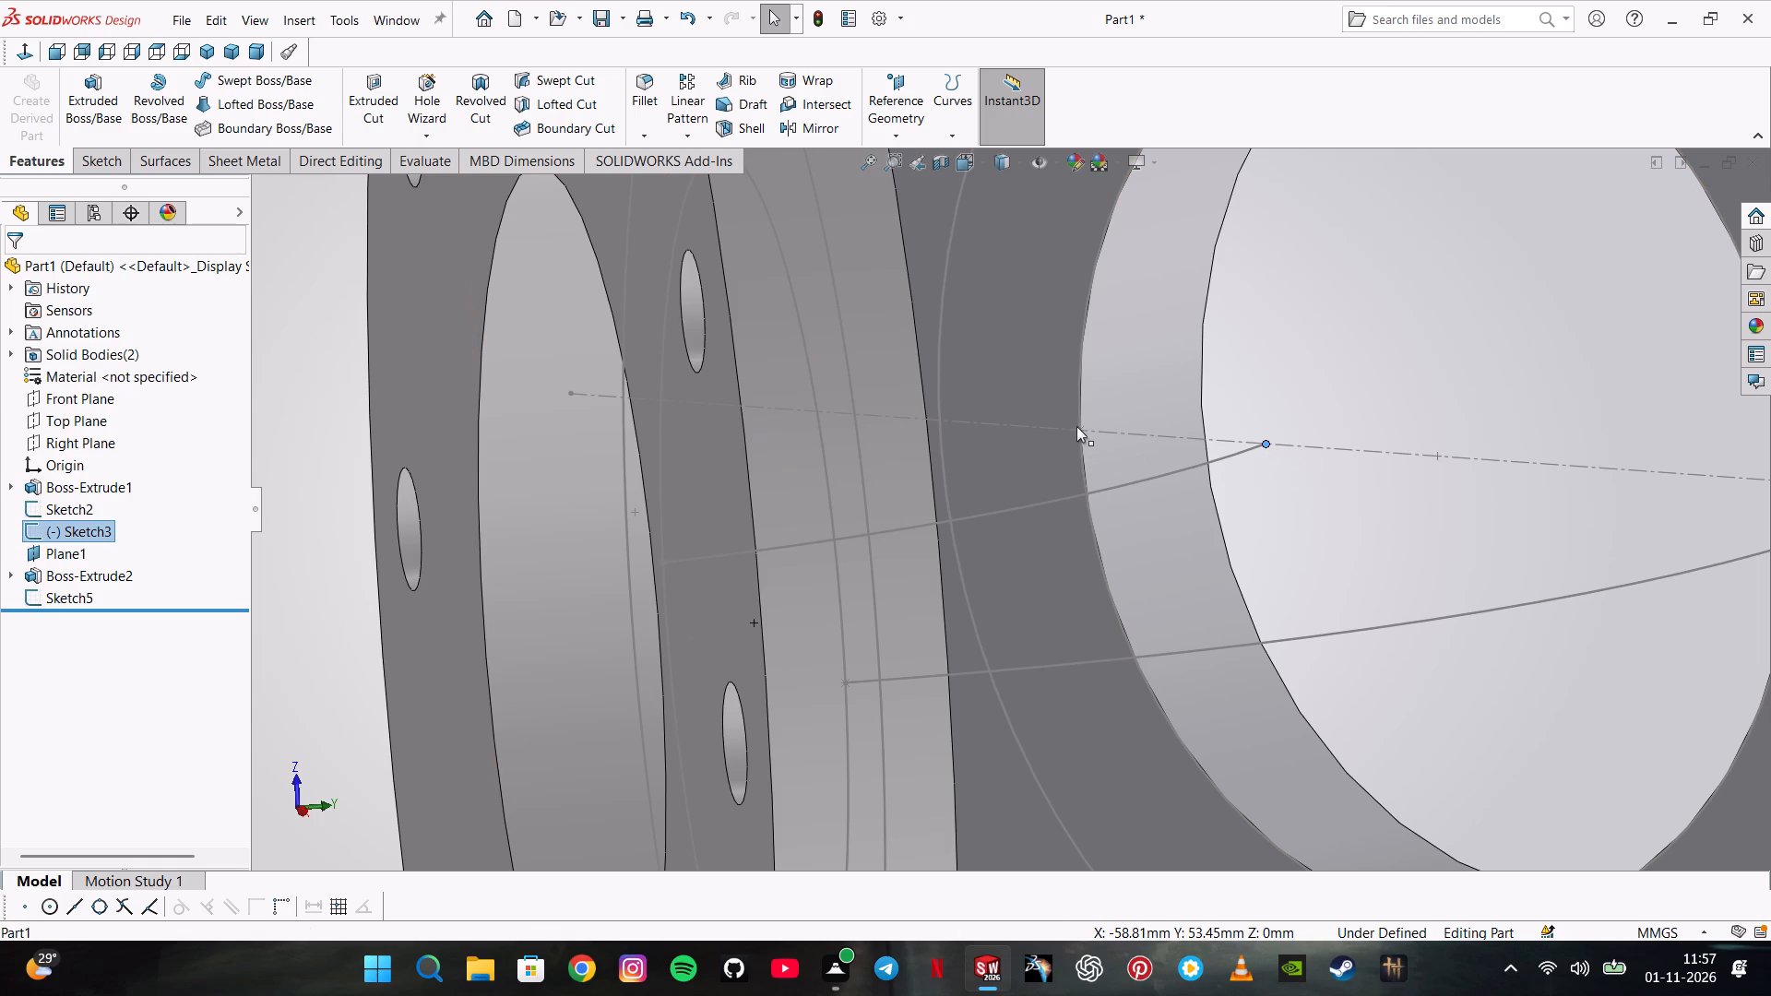
shift+click(1076, 426)
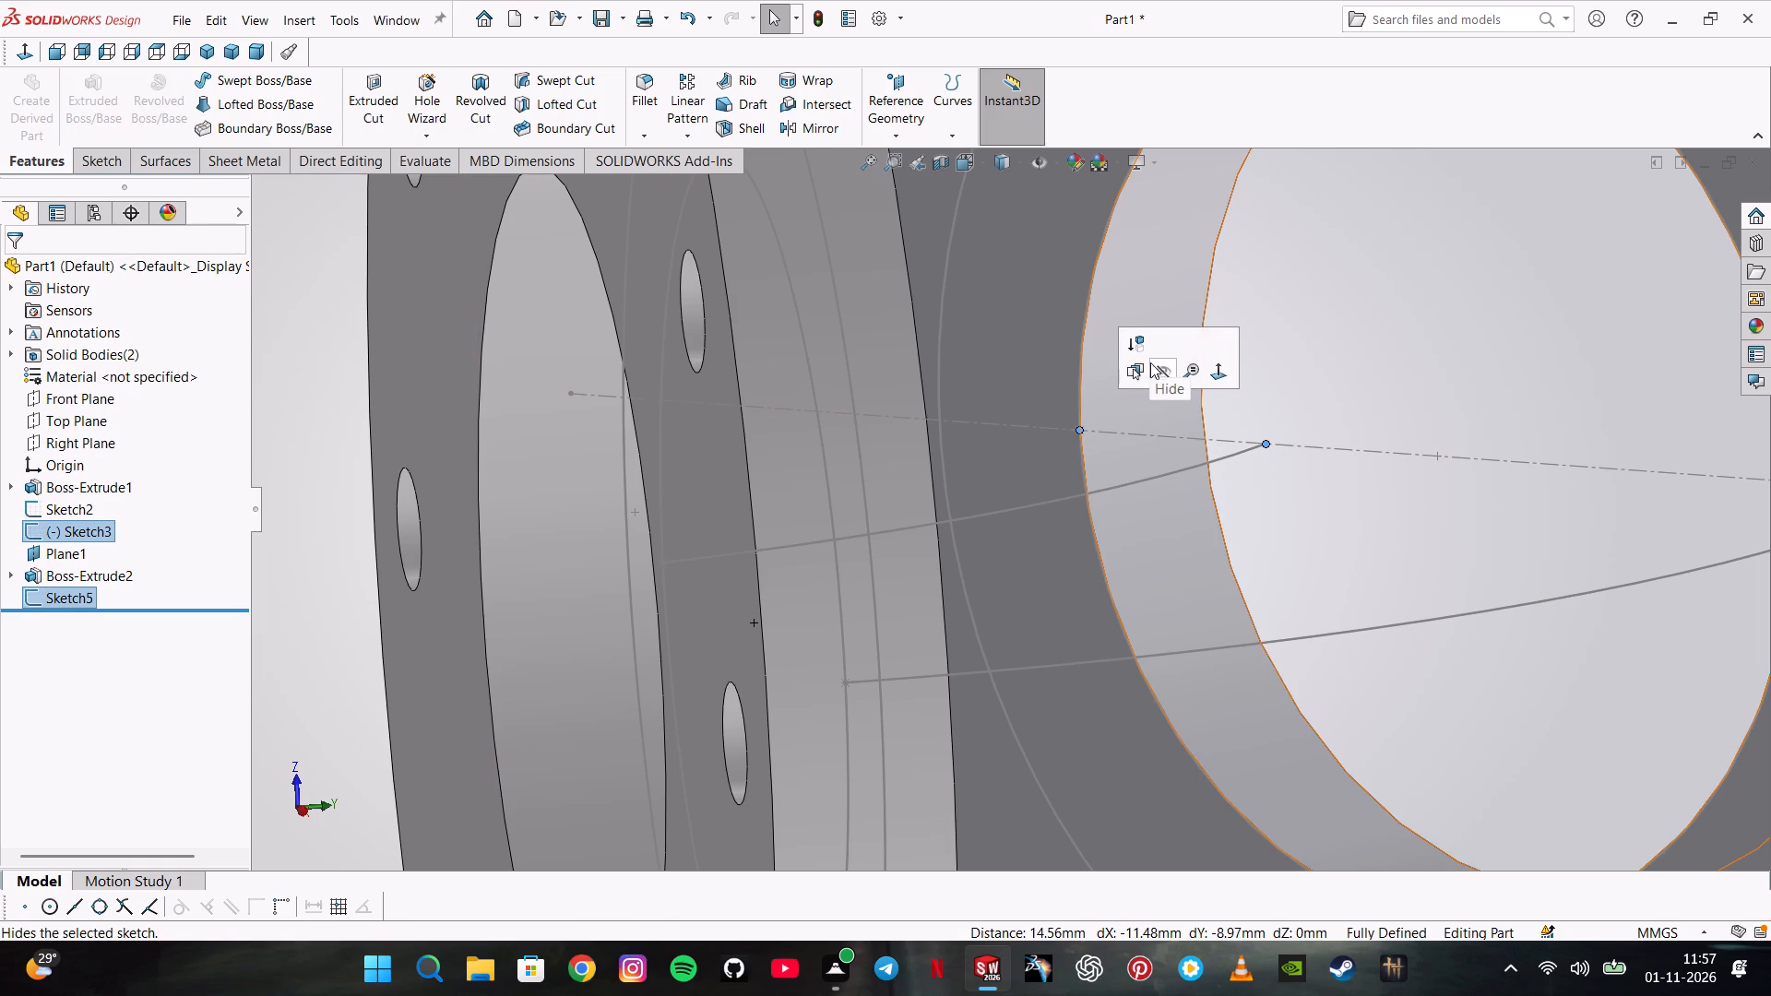
key(Escape)
key(Escape)
key(Escape)
key(Escape)
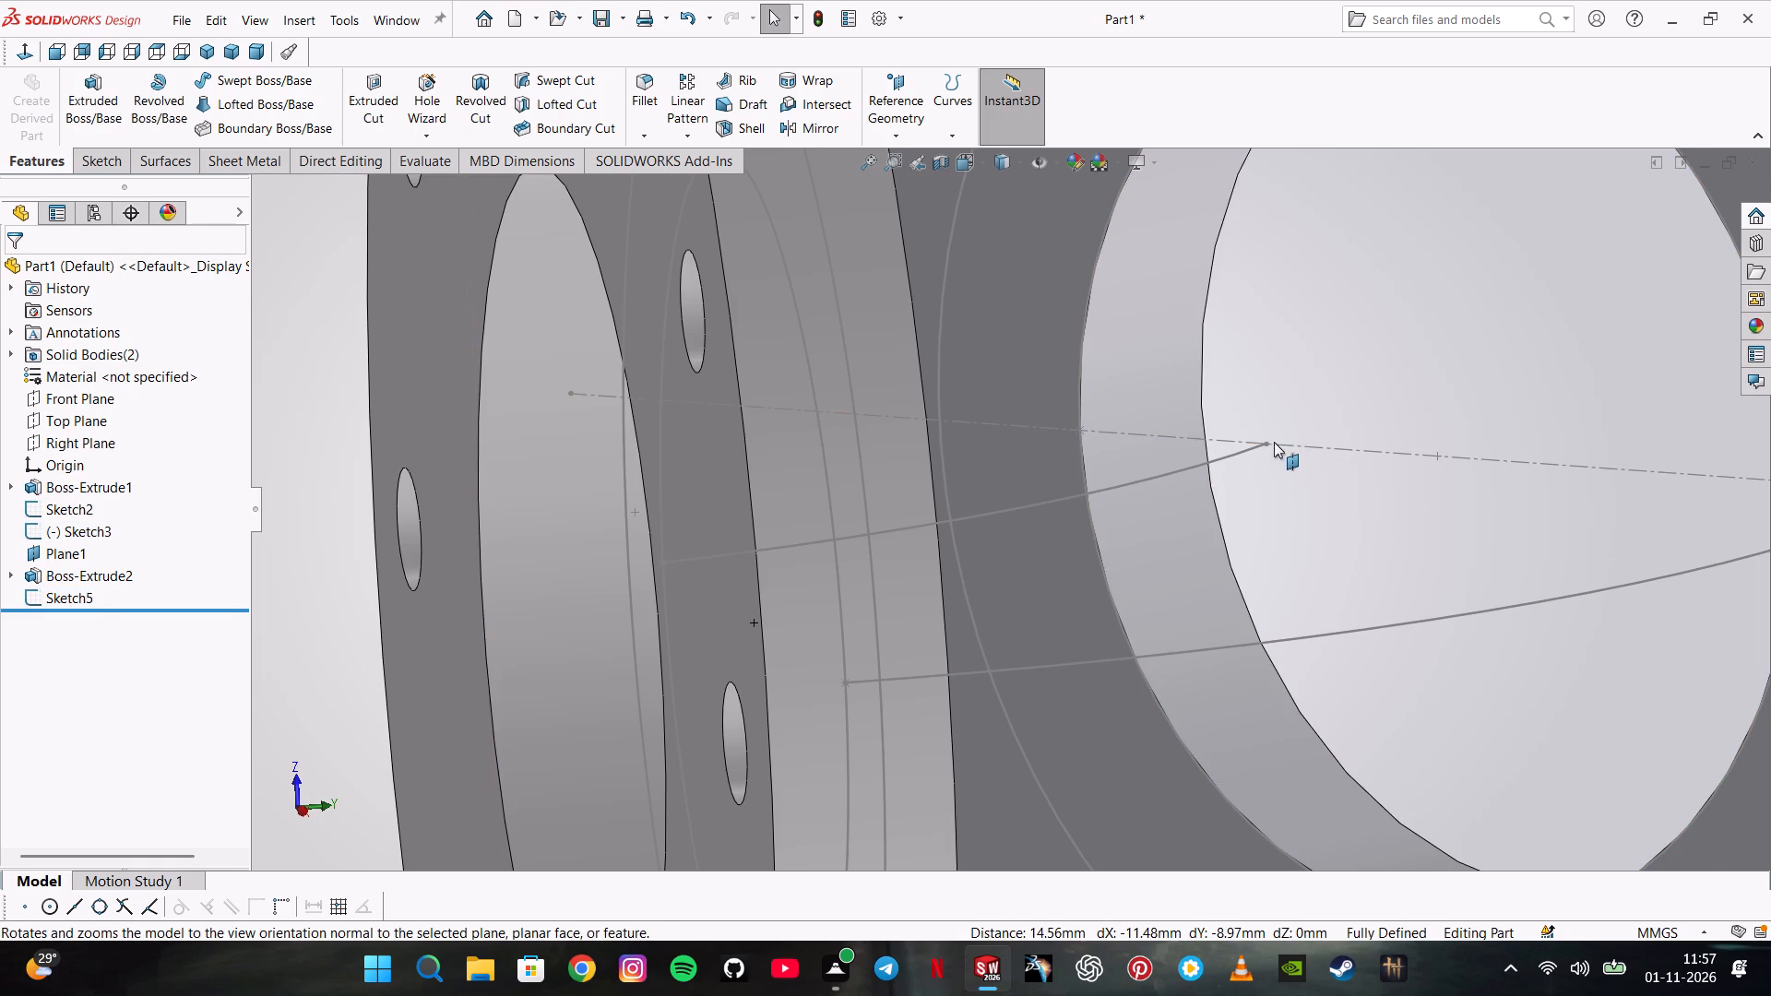
Edit the guide arc sketch and delete the relations tying both arcs' upper end points to the slanted centerline.
click(110, 528)
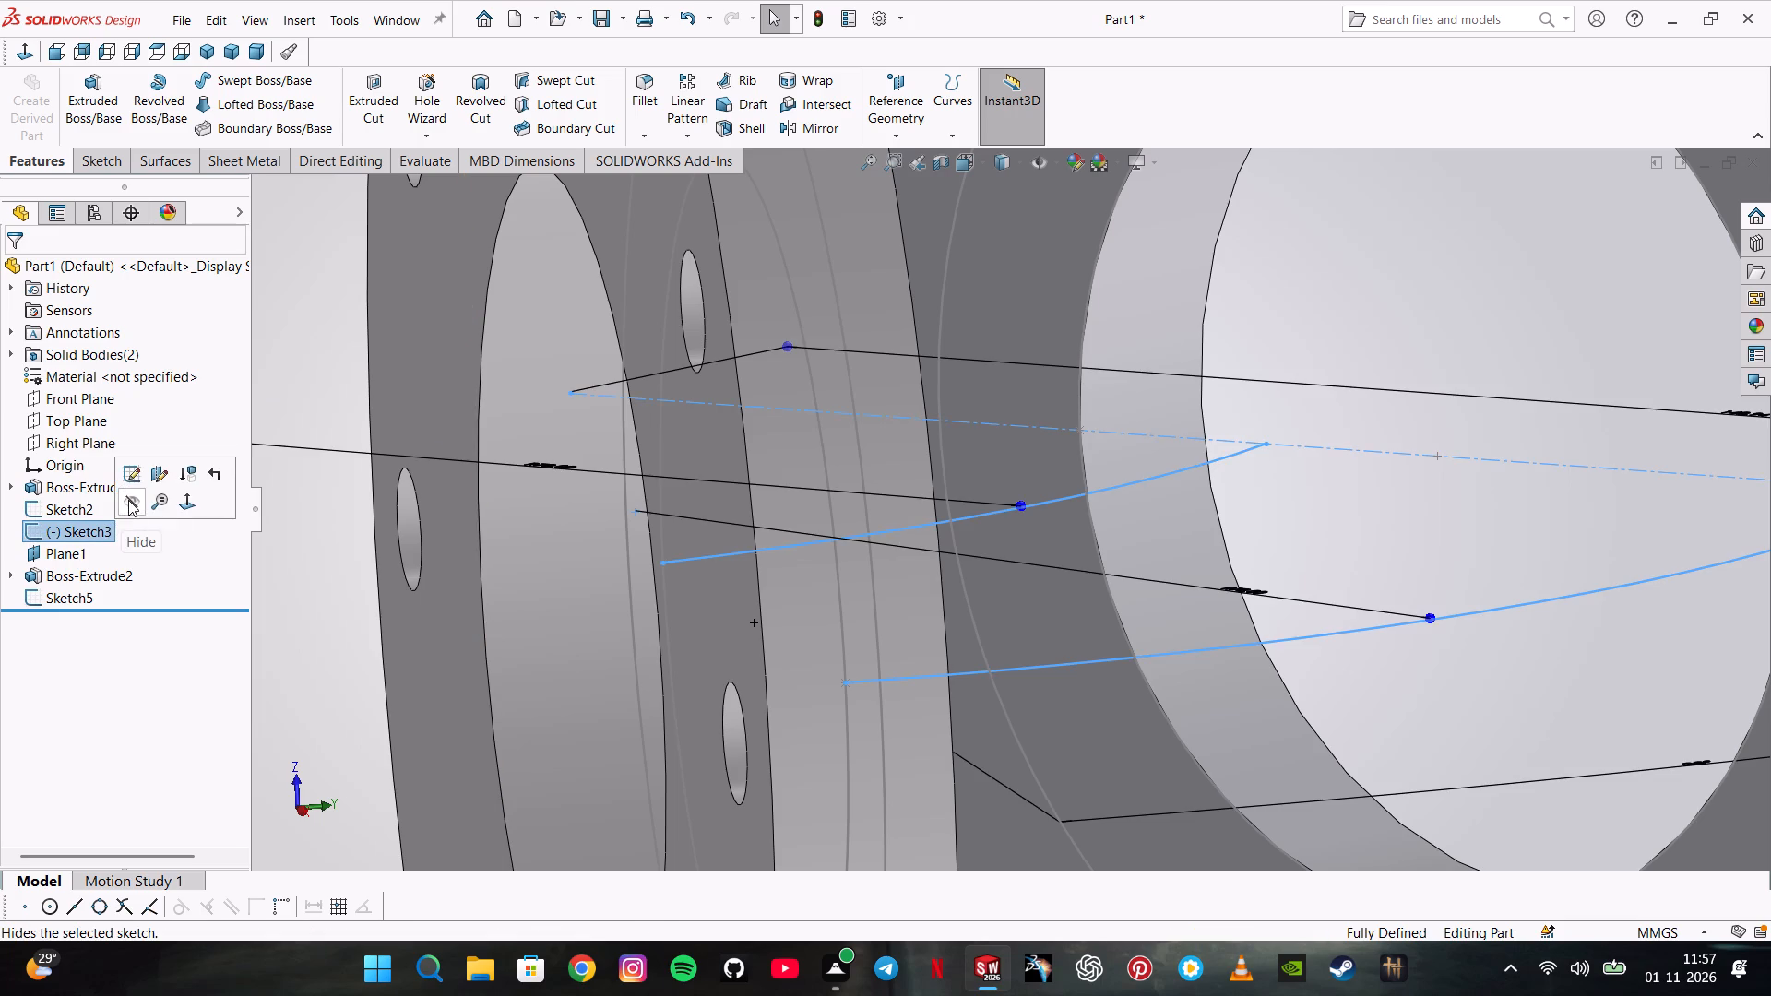
click(137, 478)
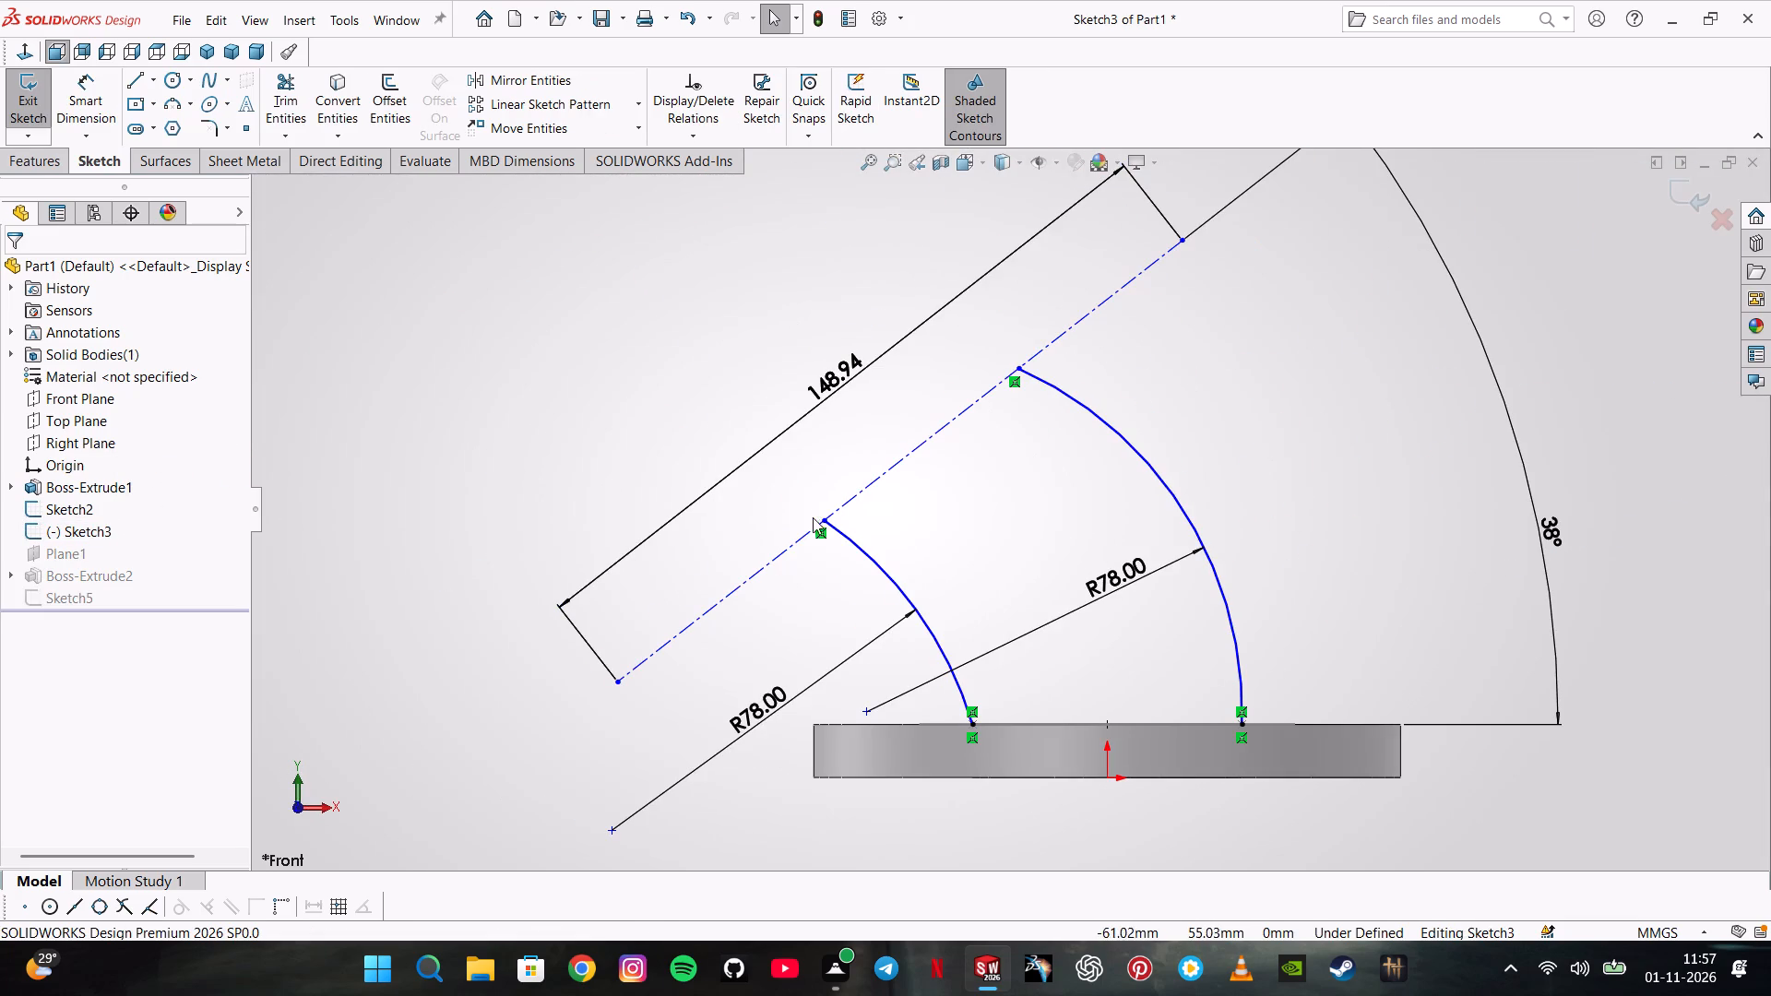
click(821, 535)
key(Delete)
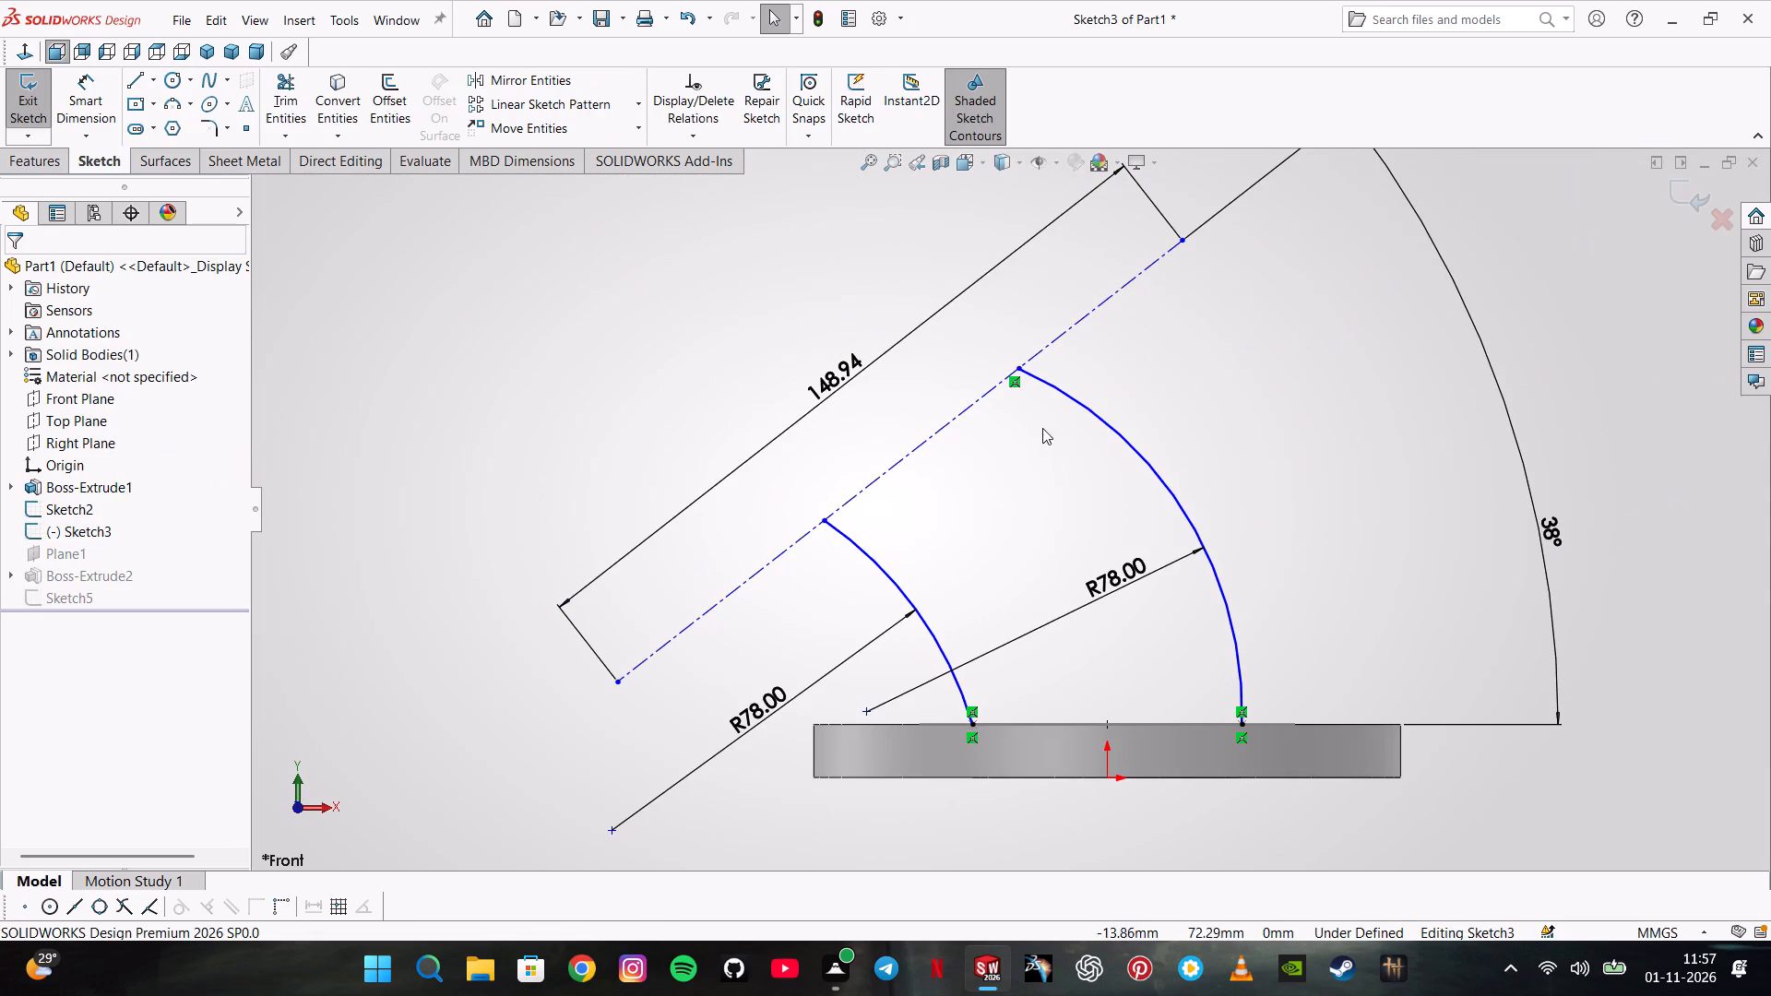
click(1017, 380)
key(Delete)
Close the guide arc sketch so the part rebuilds.
click(18, 112)
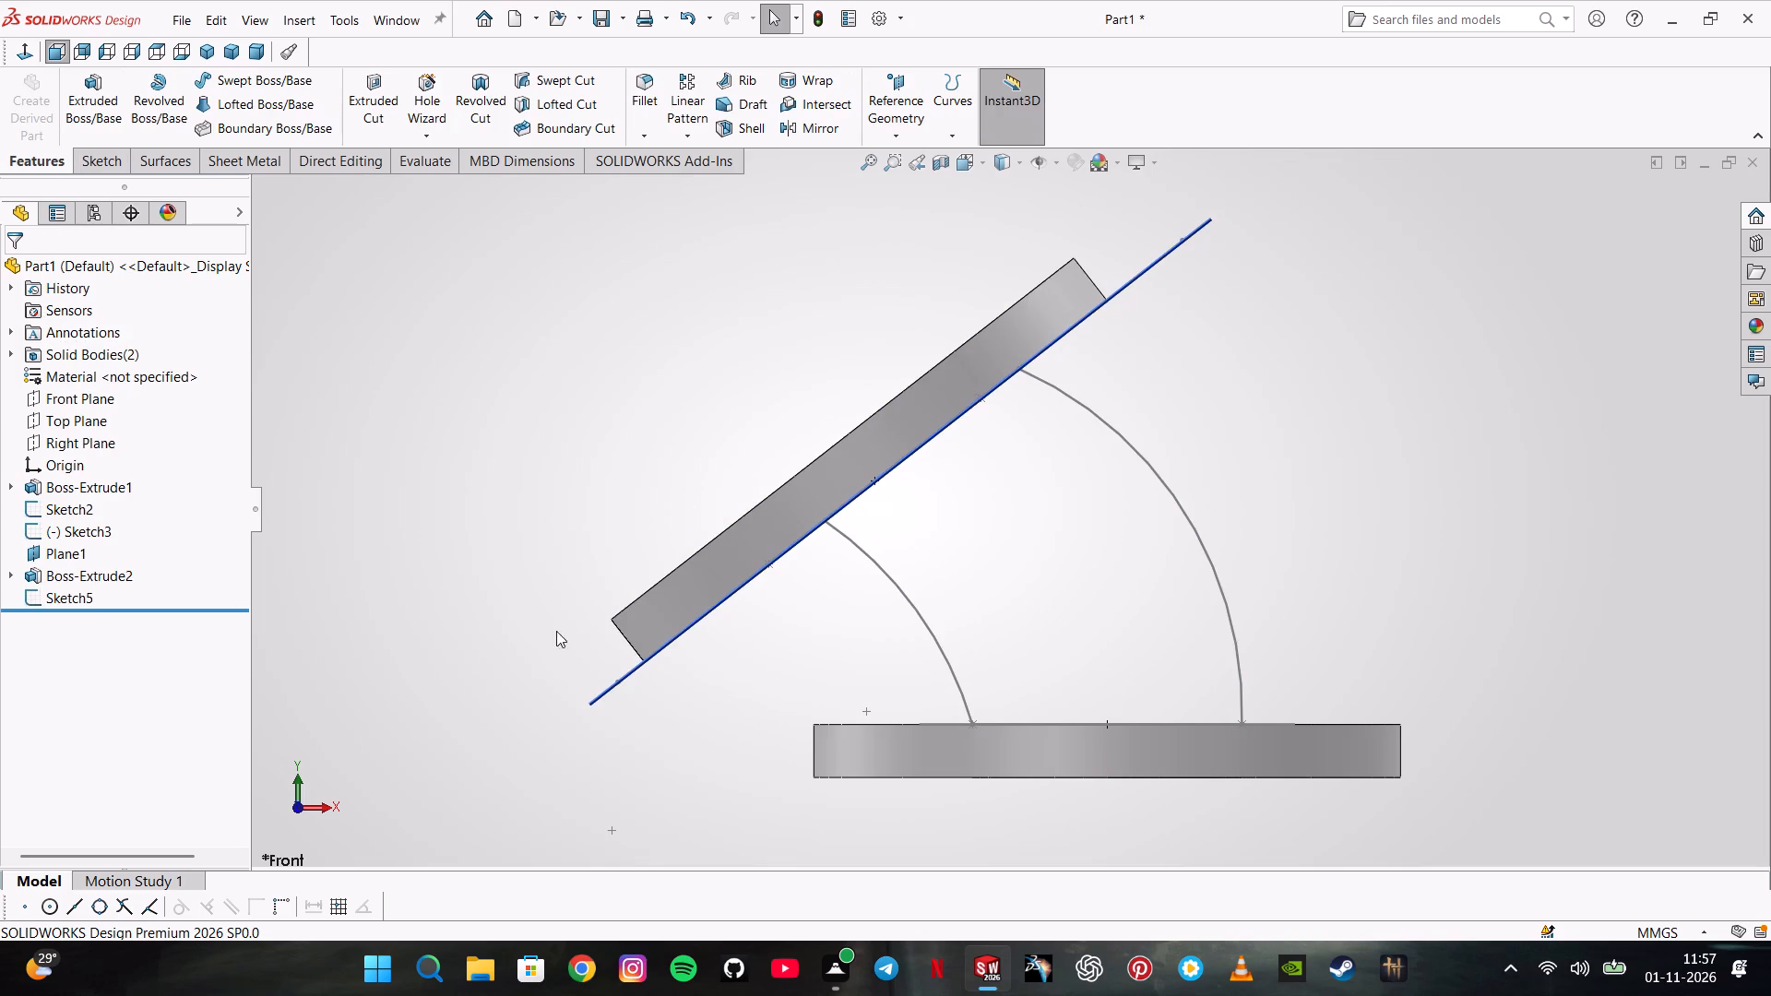
Measure the distance between the shorter guide arc's upper end point and the nearer sketch point on the slanted flange's bore circle.
middle_drag(1016, 578, 922, 444)
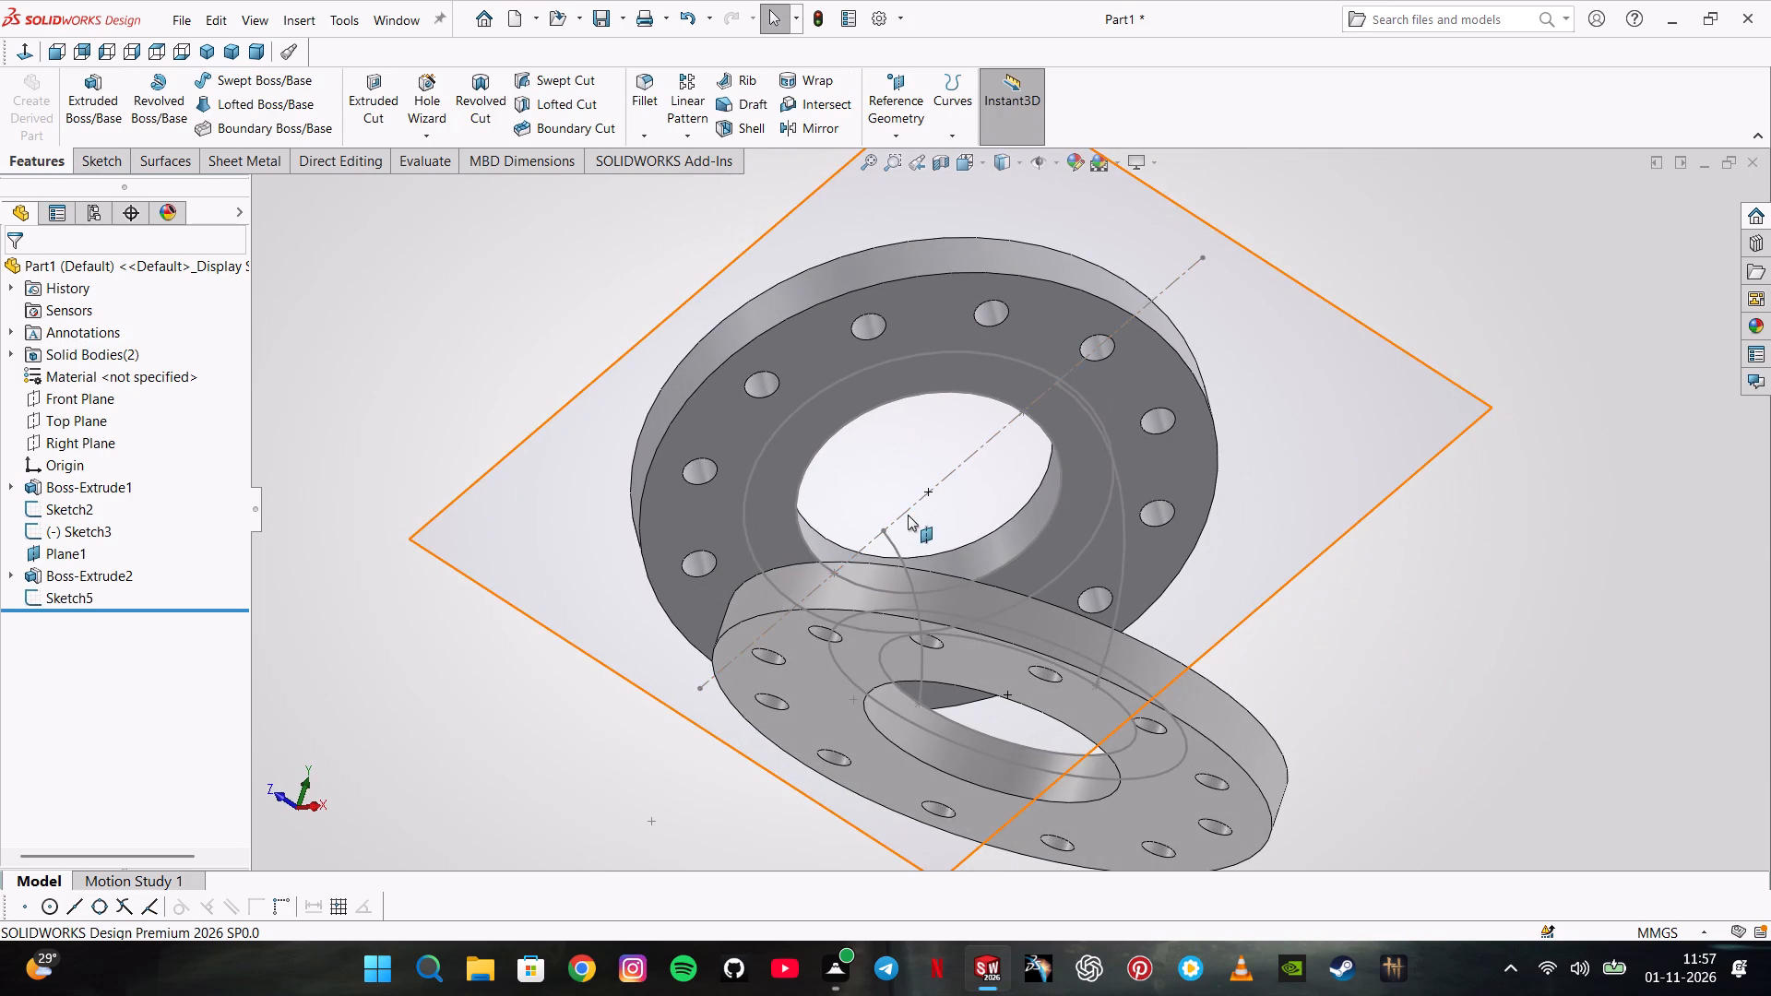
ctrl+click(884, 532)
ctrl+middle_drag(844, 555, 839, 587)
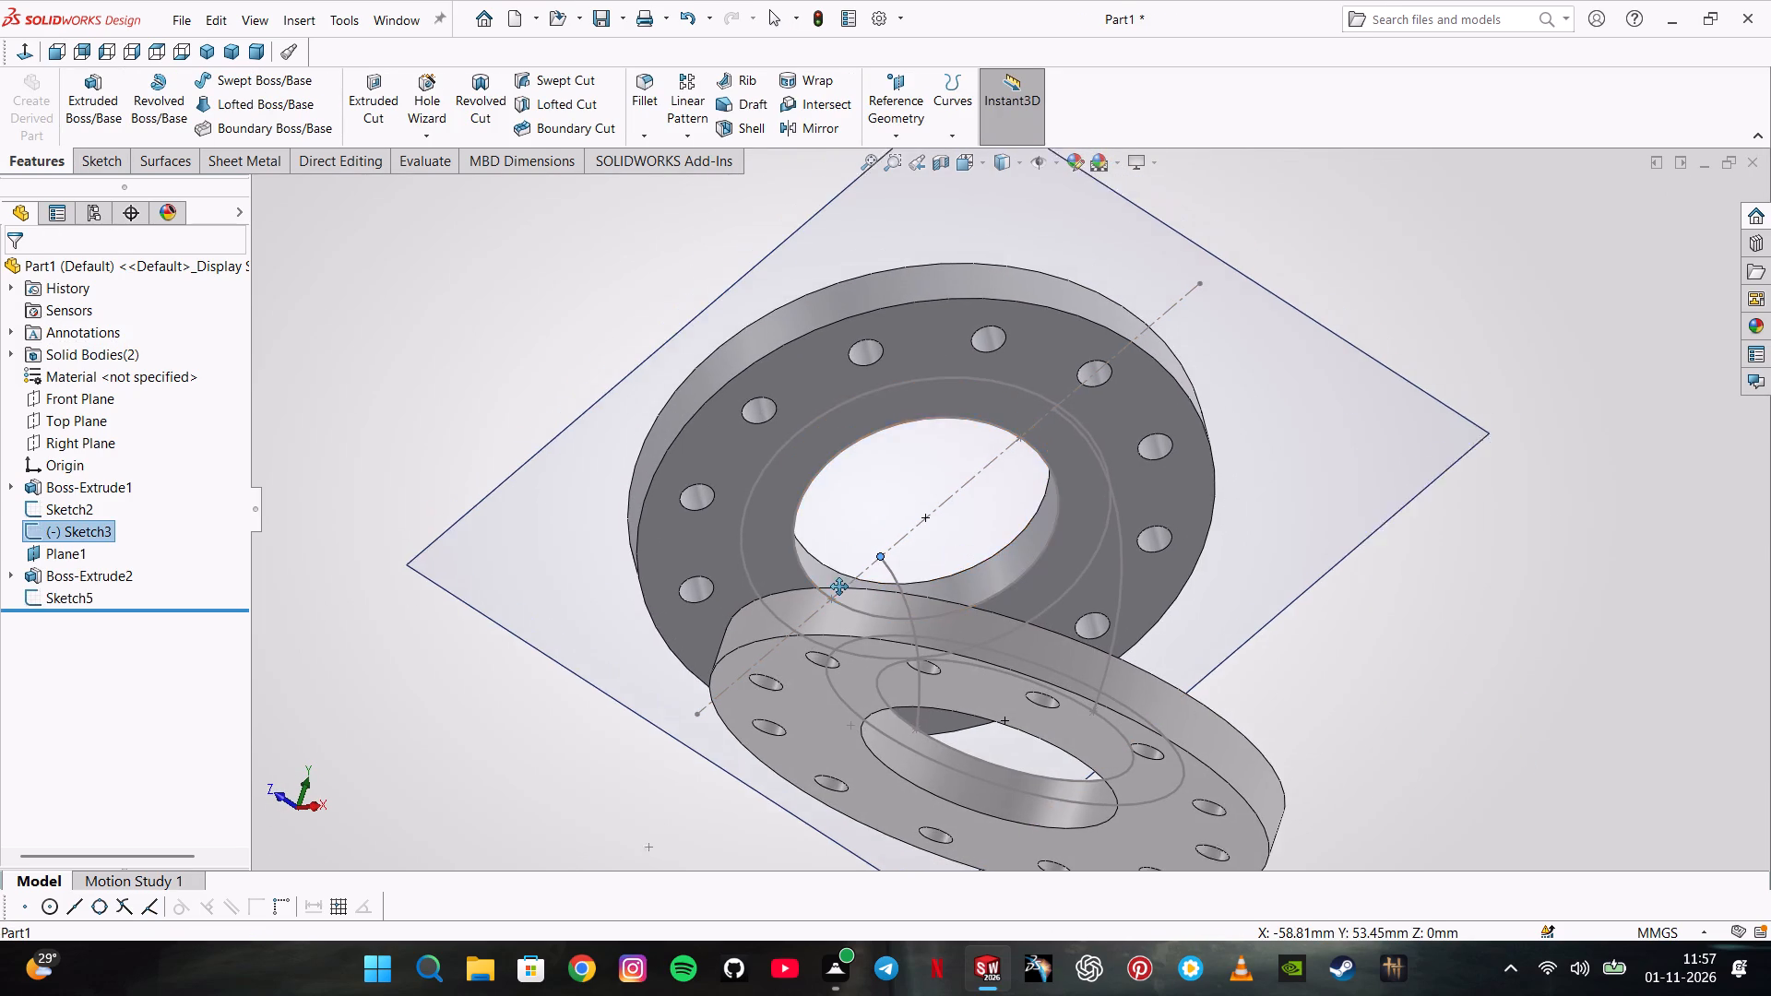
ctrl+middle_drag(839, 587, 827, 633)
ctrl+scroll(829, 626, down, 1)
middle_drag(905, 556, 854, 625)
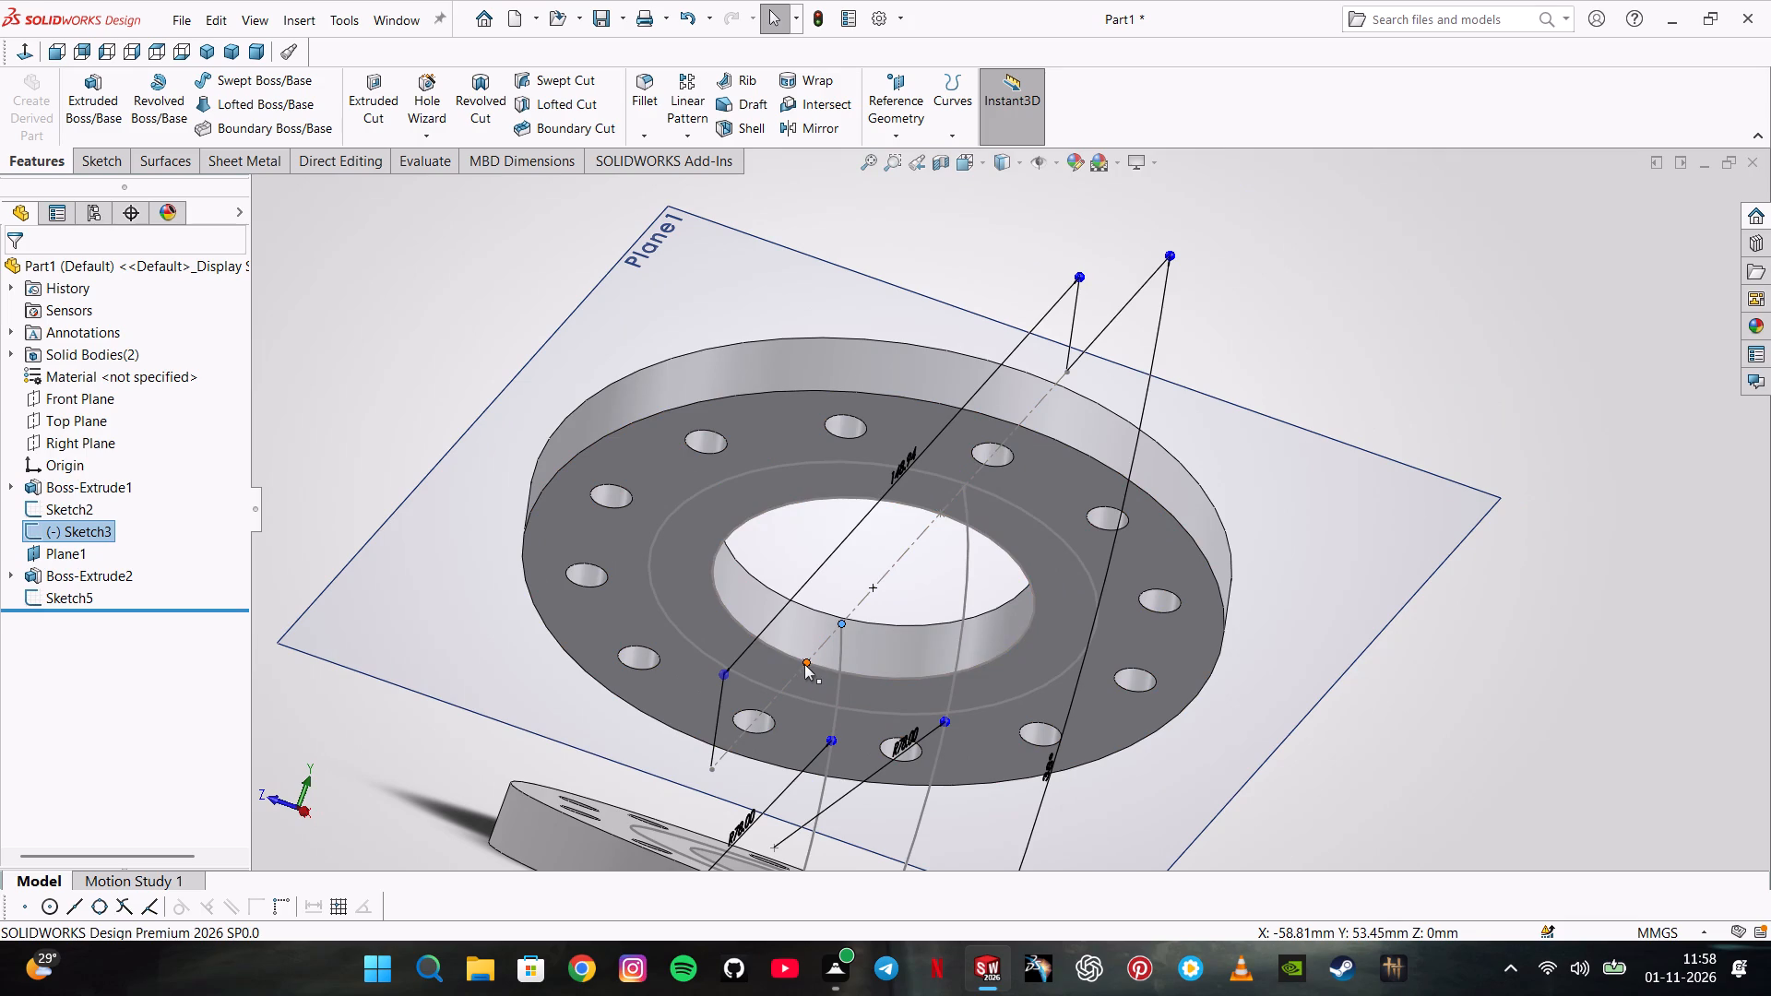
ctrl+click(804, 664)
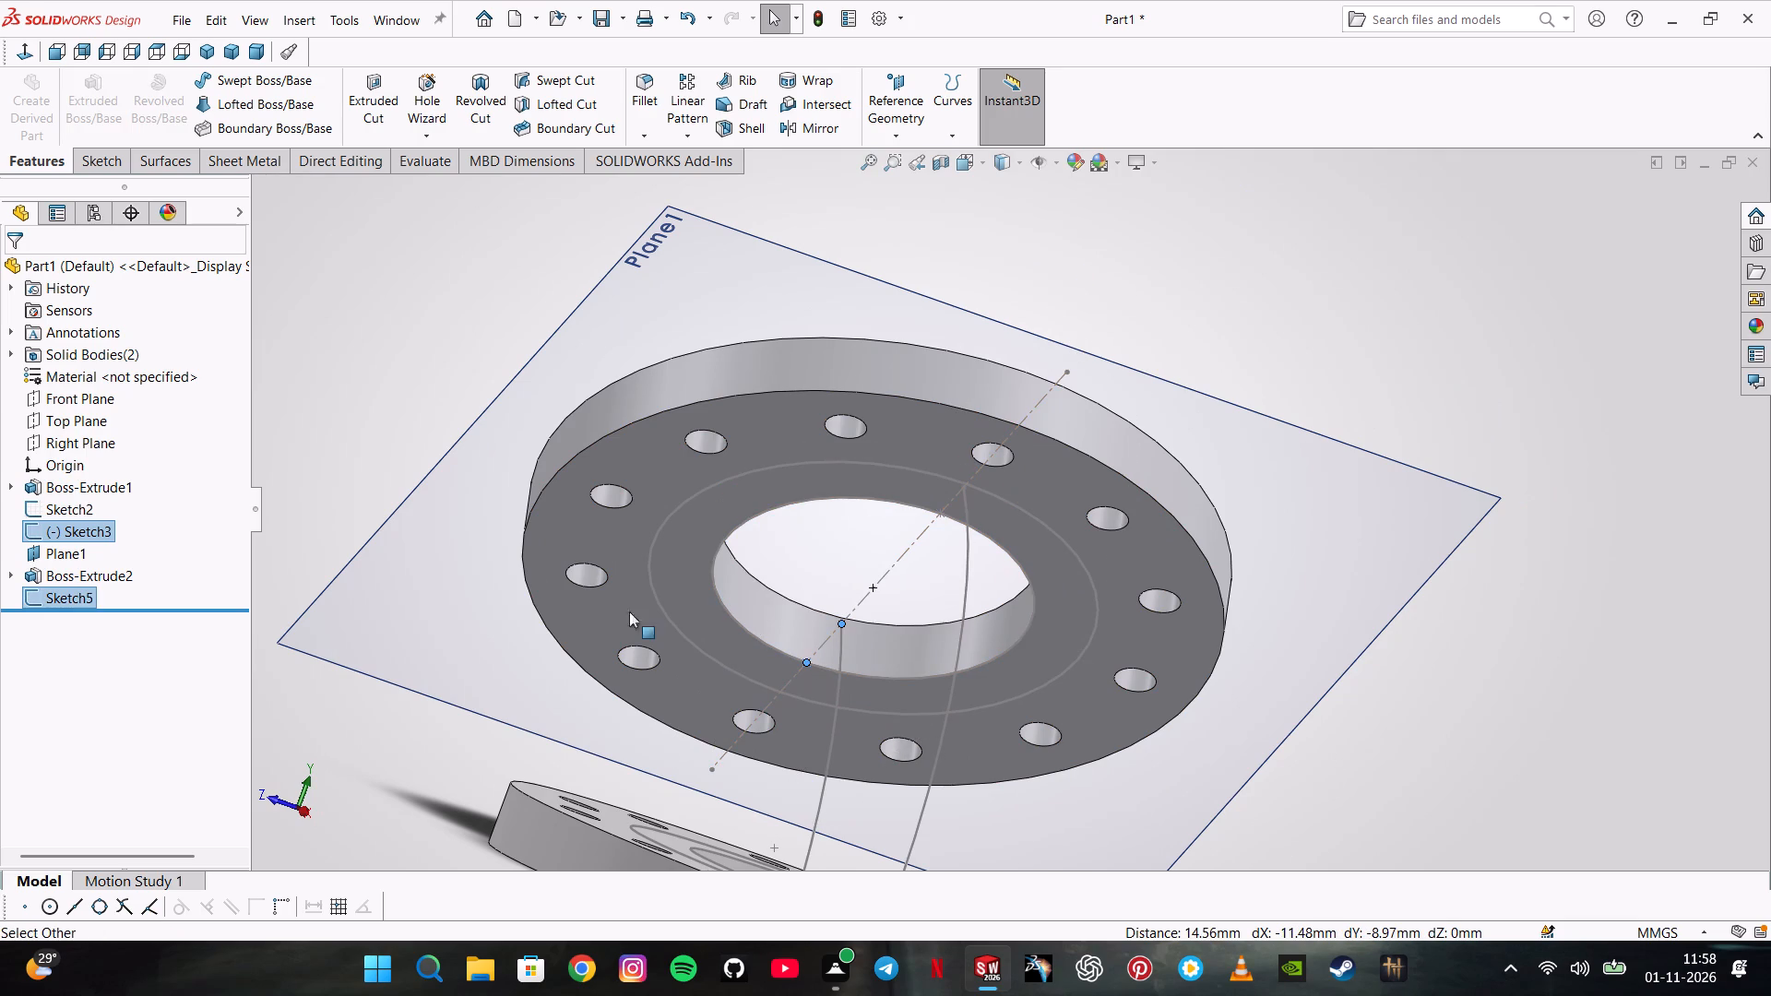
key(Escape)
key(Escape)
key(Escape)
Measure the distance between the longer guide arc's upper end point and the nearer sketch point on the slanted flange's bore circle.
middle_drag(952, 551, 1029, 503)
shift+click(1036, 472)
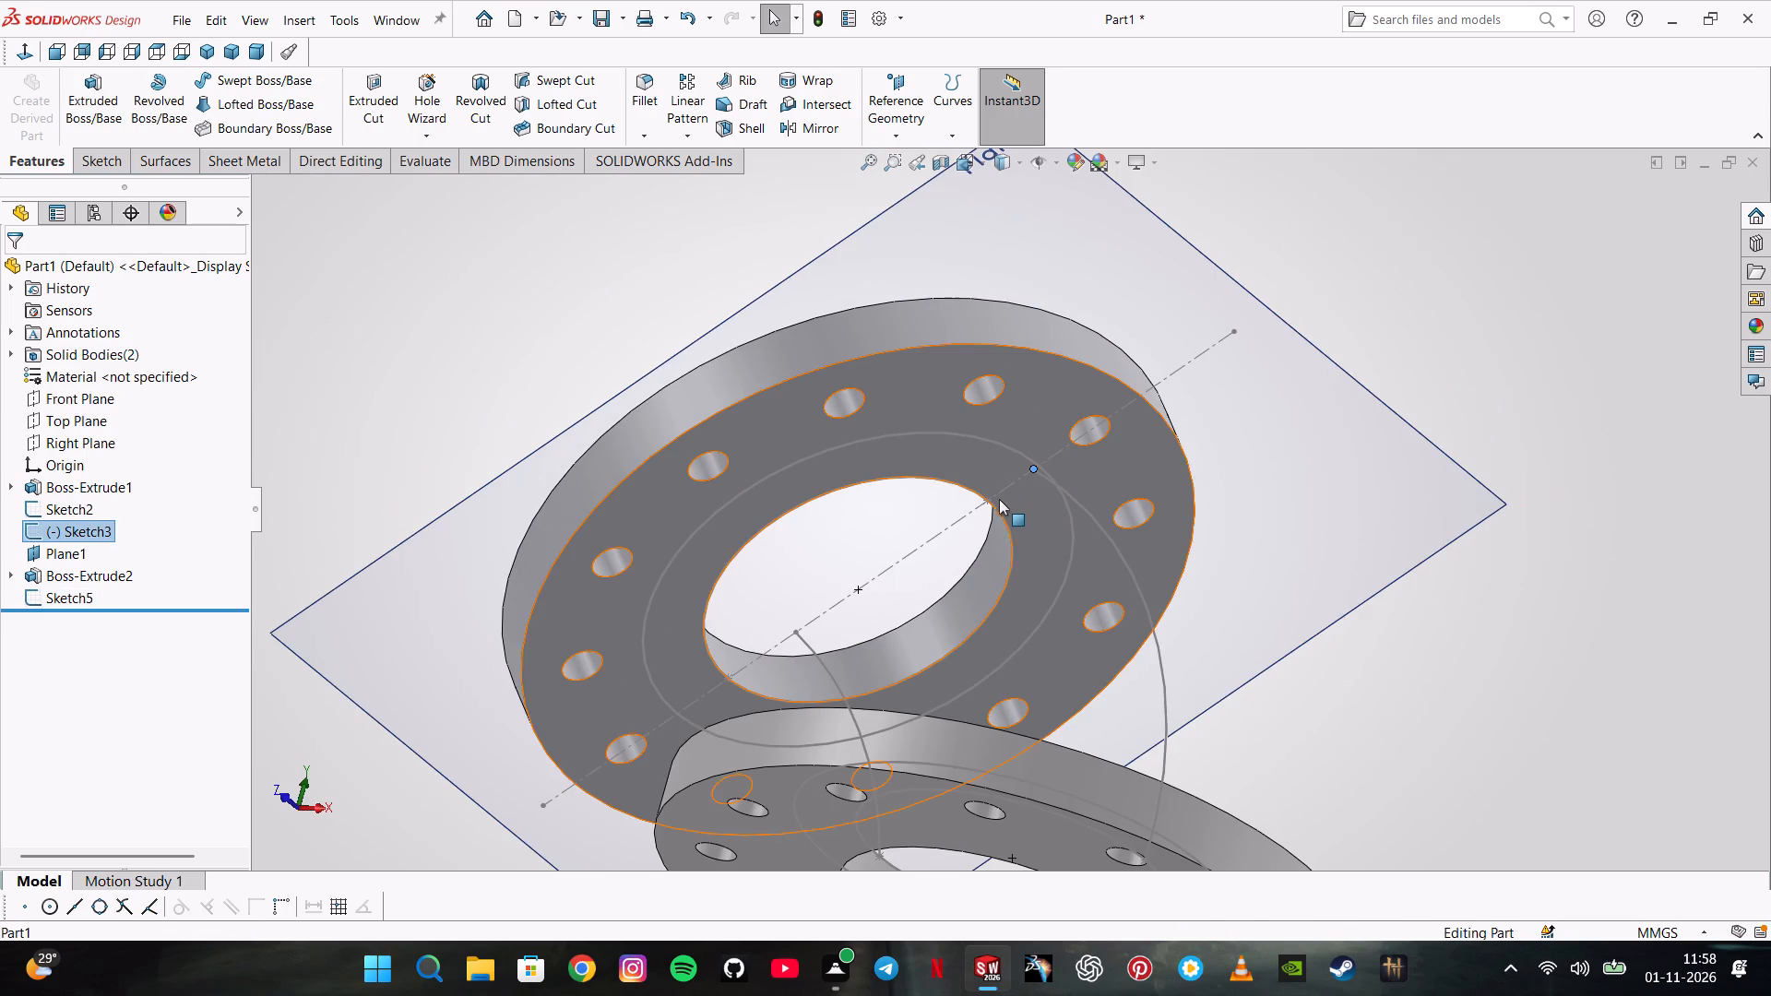
shift+click(989, 506)
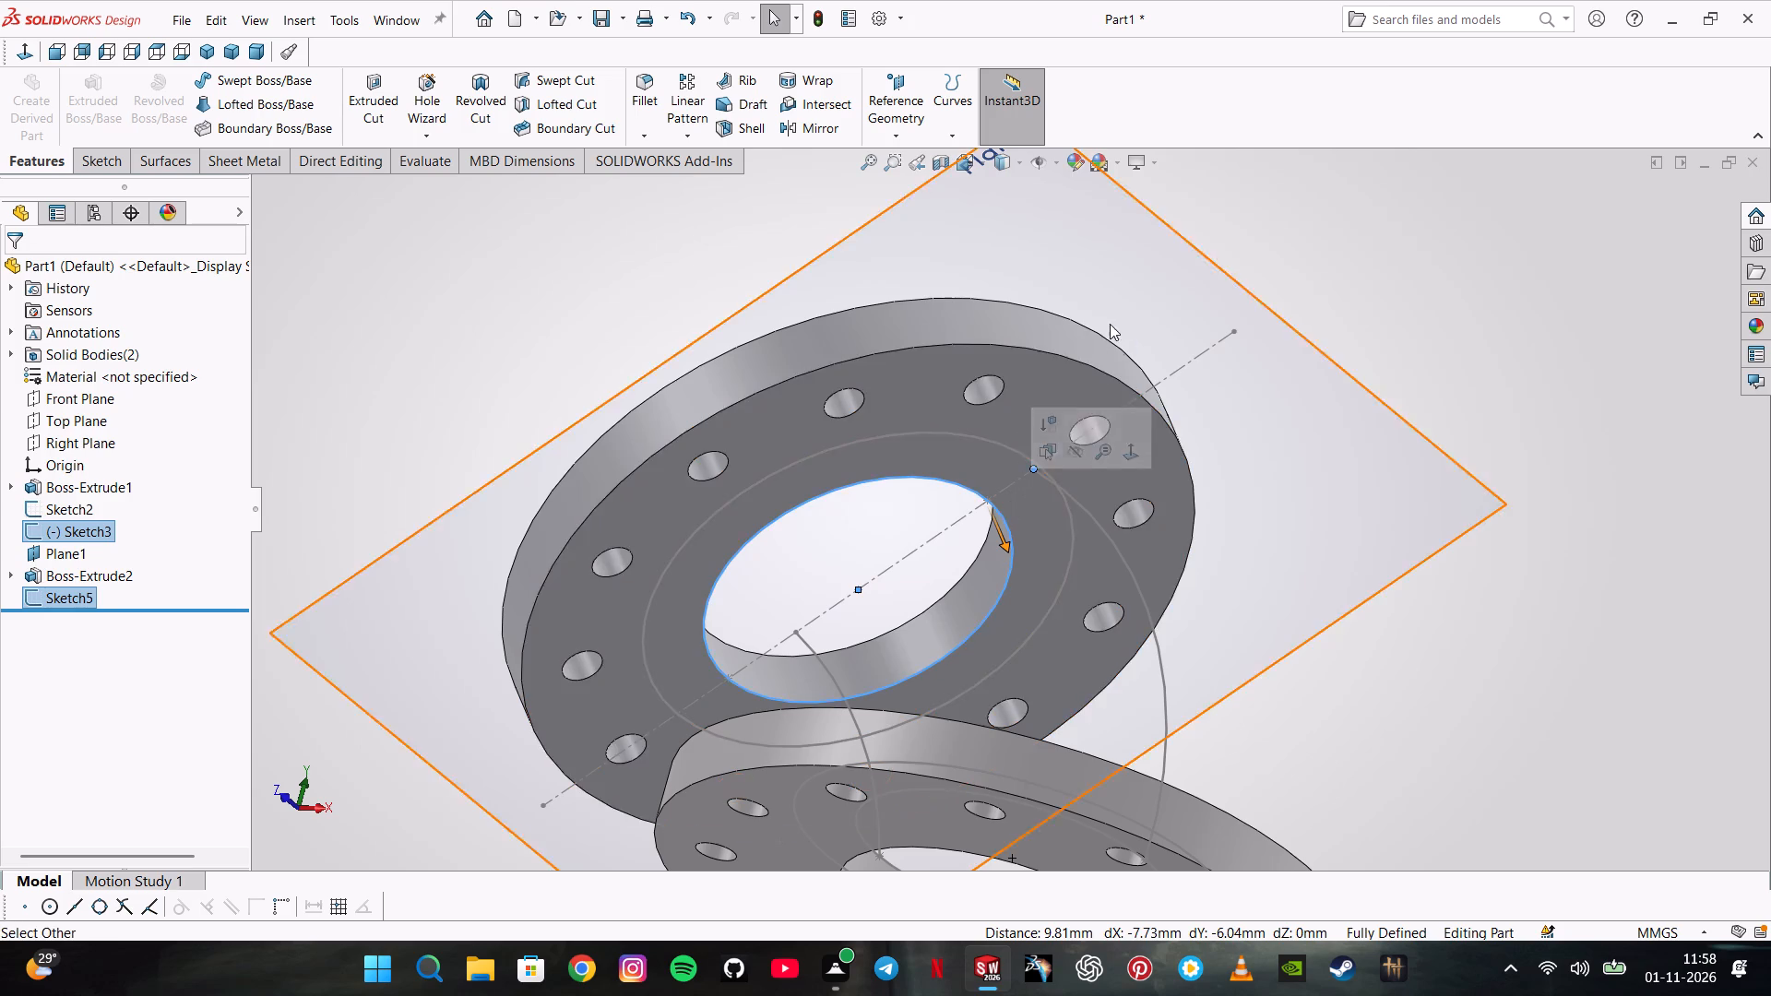
click(1119, 322)
key(Escape)
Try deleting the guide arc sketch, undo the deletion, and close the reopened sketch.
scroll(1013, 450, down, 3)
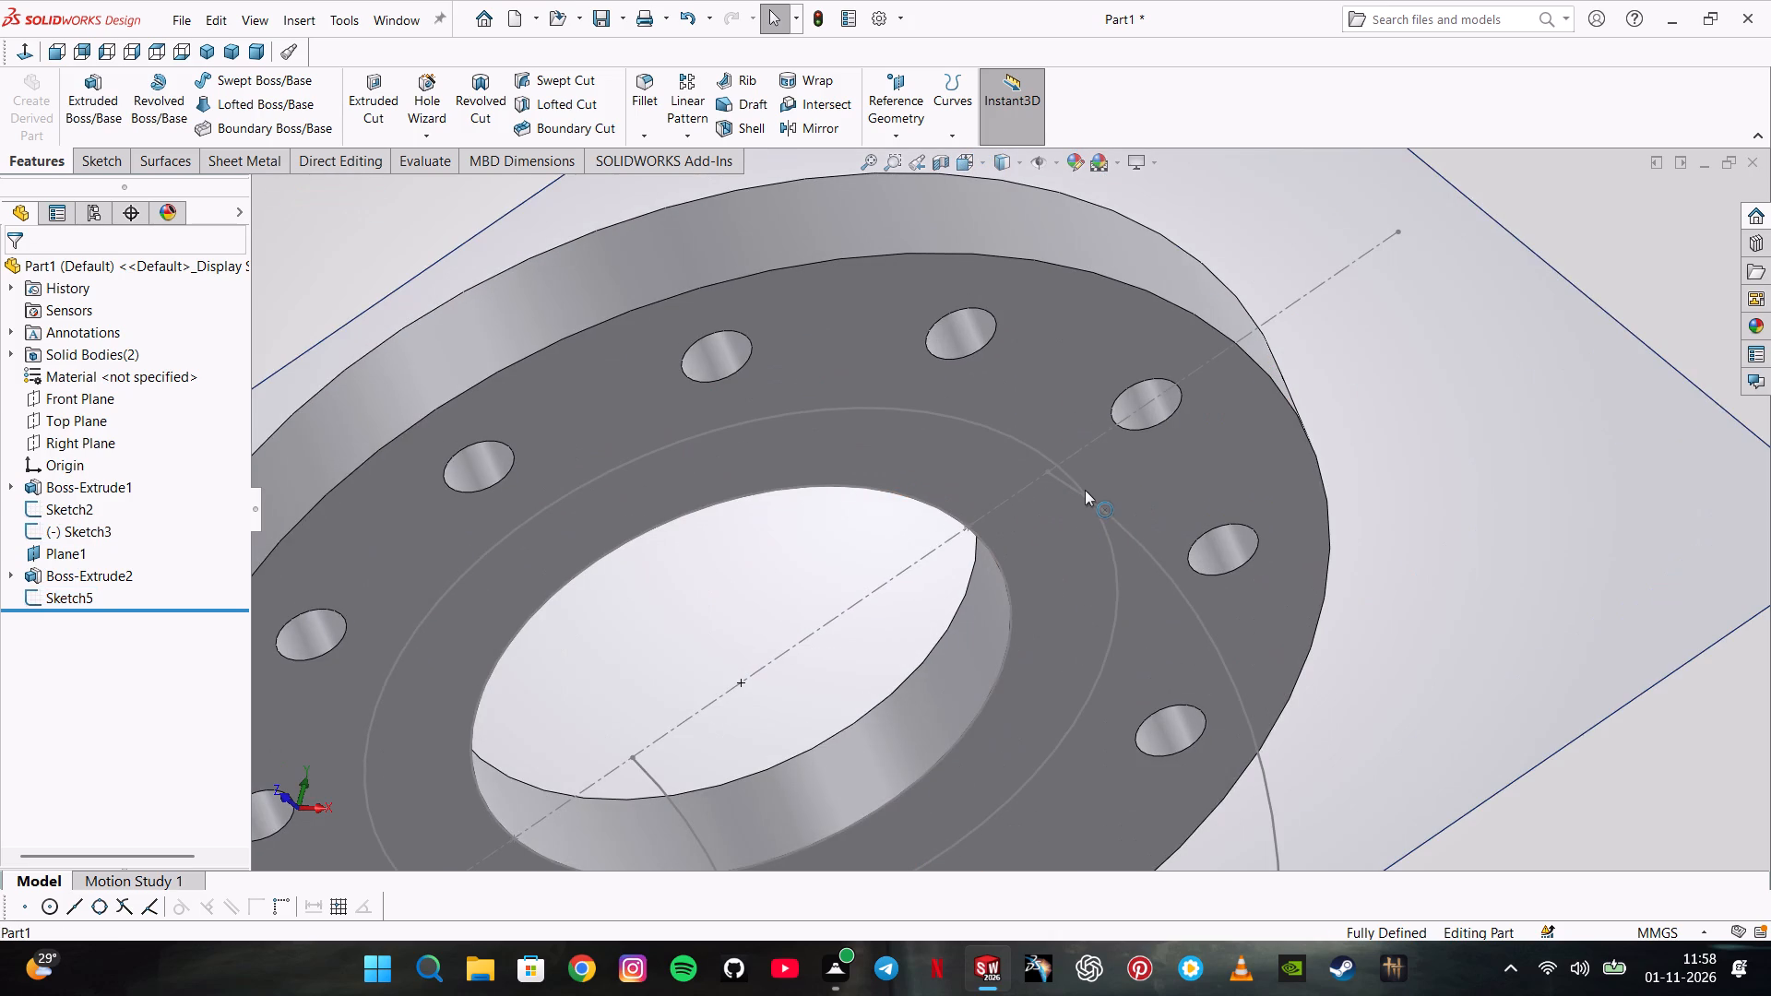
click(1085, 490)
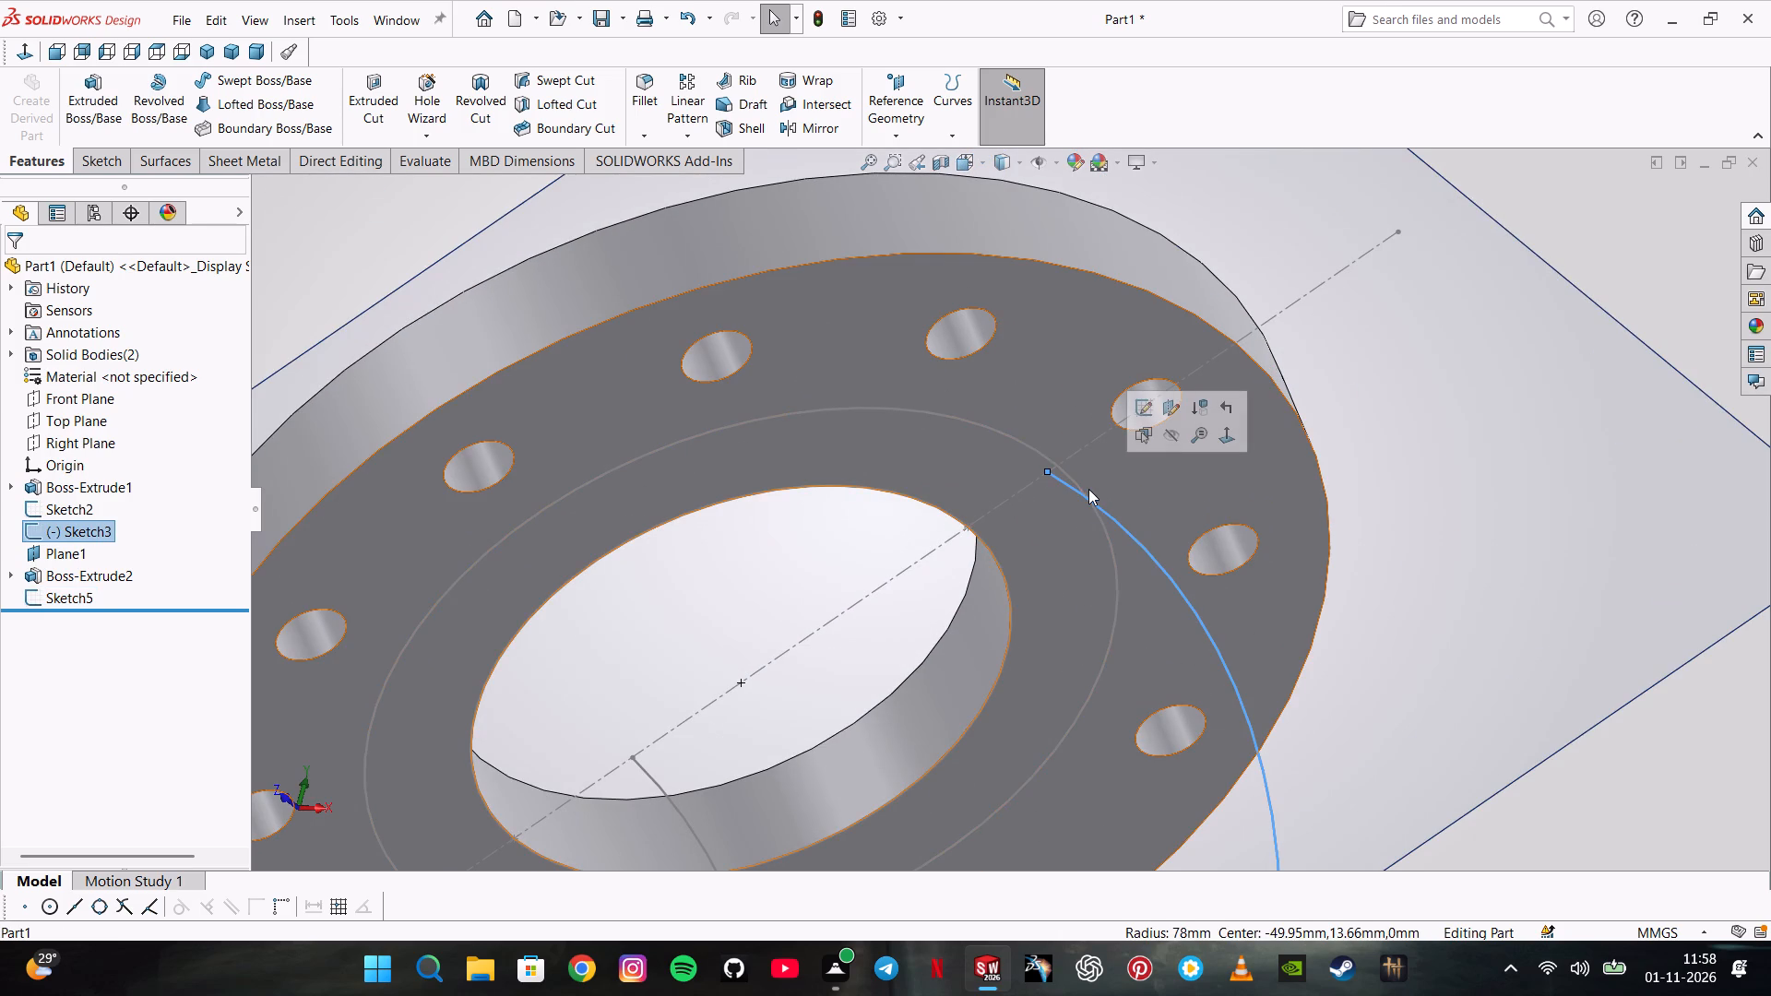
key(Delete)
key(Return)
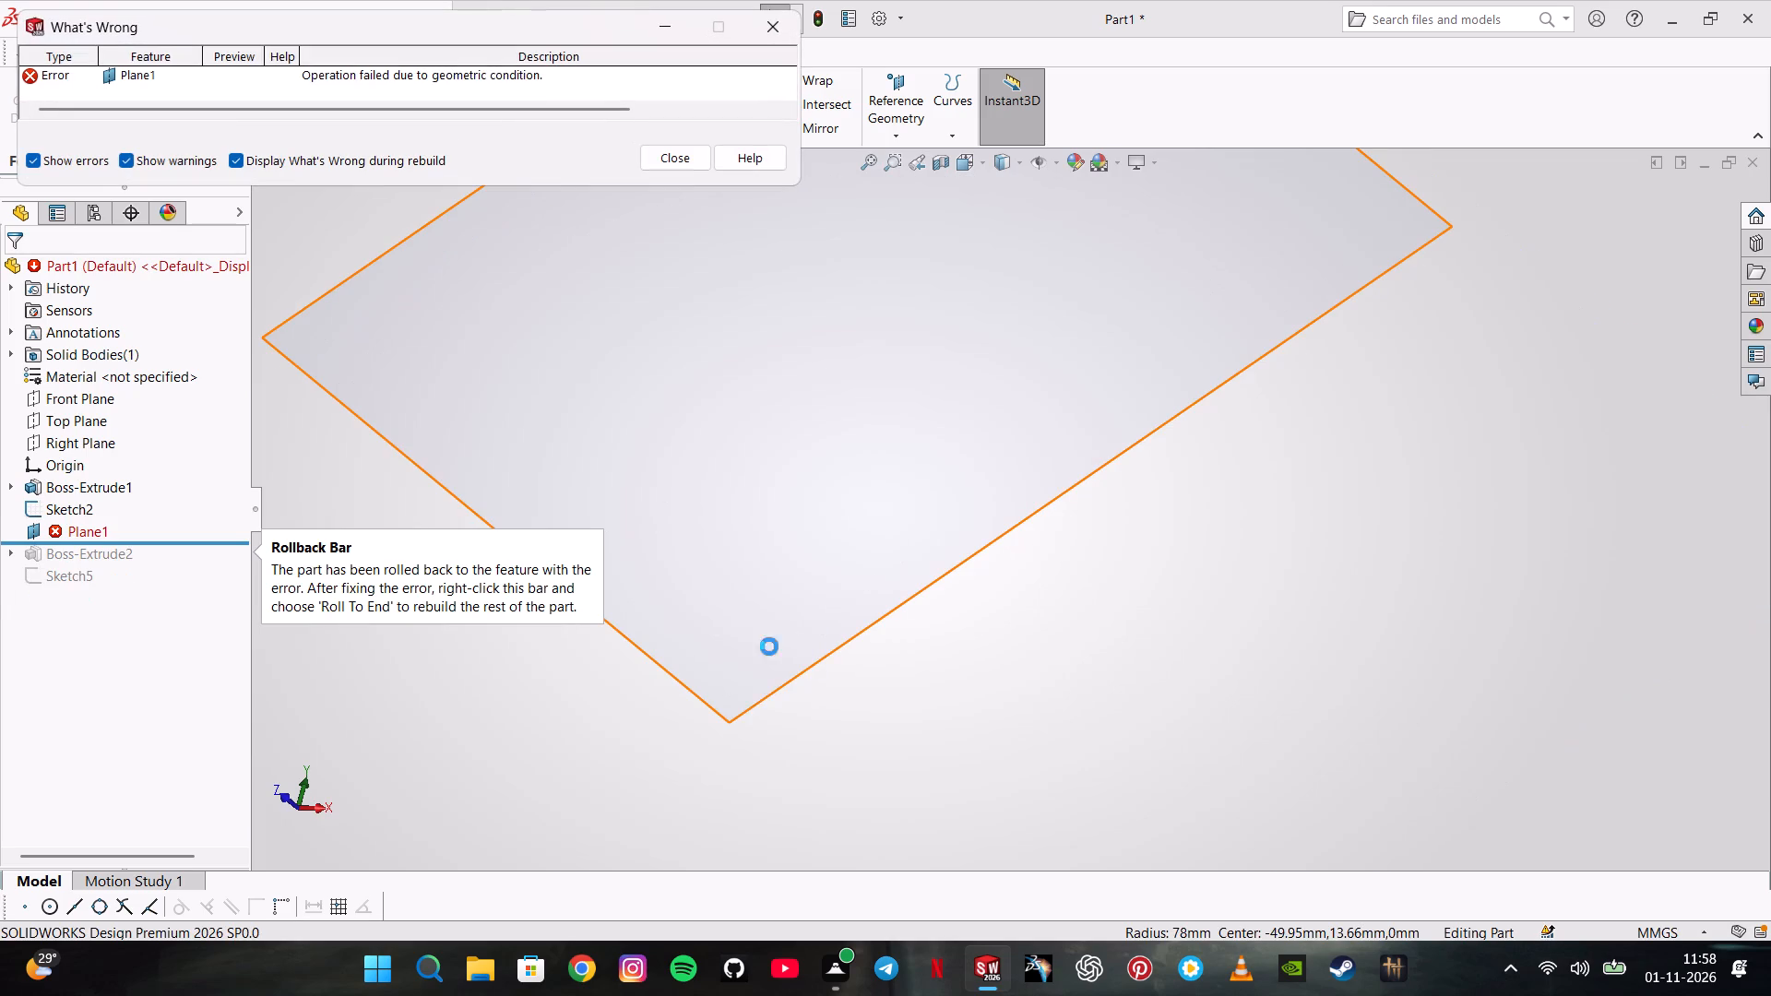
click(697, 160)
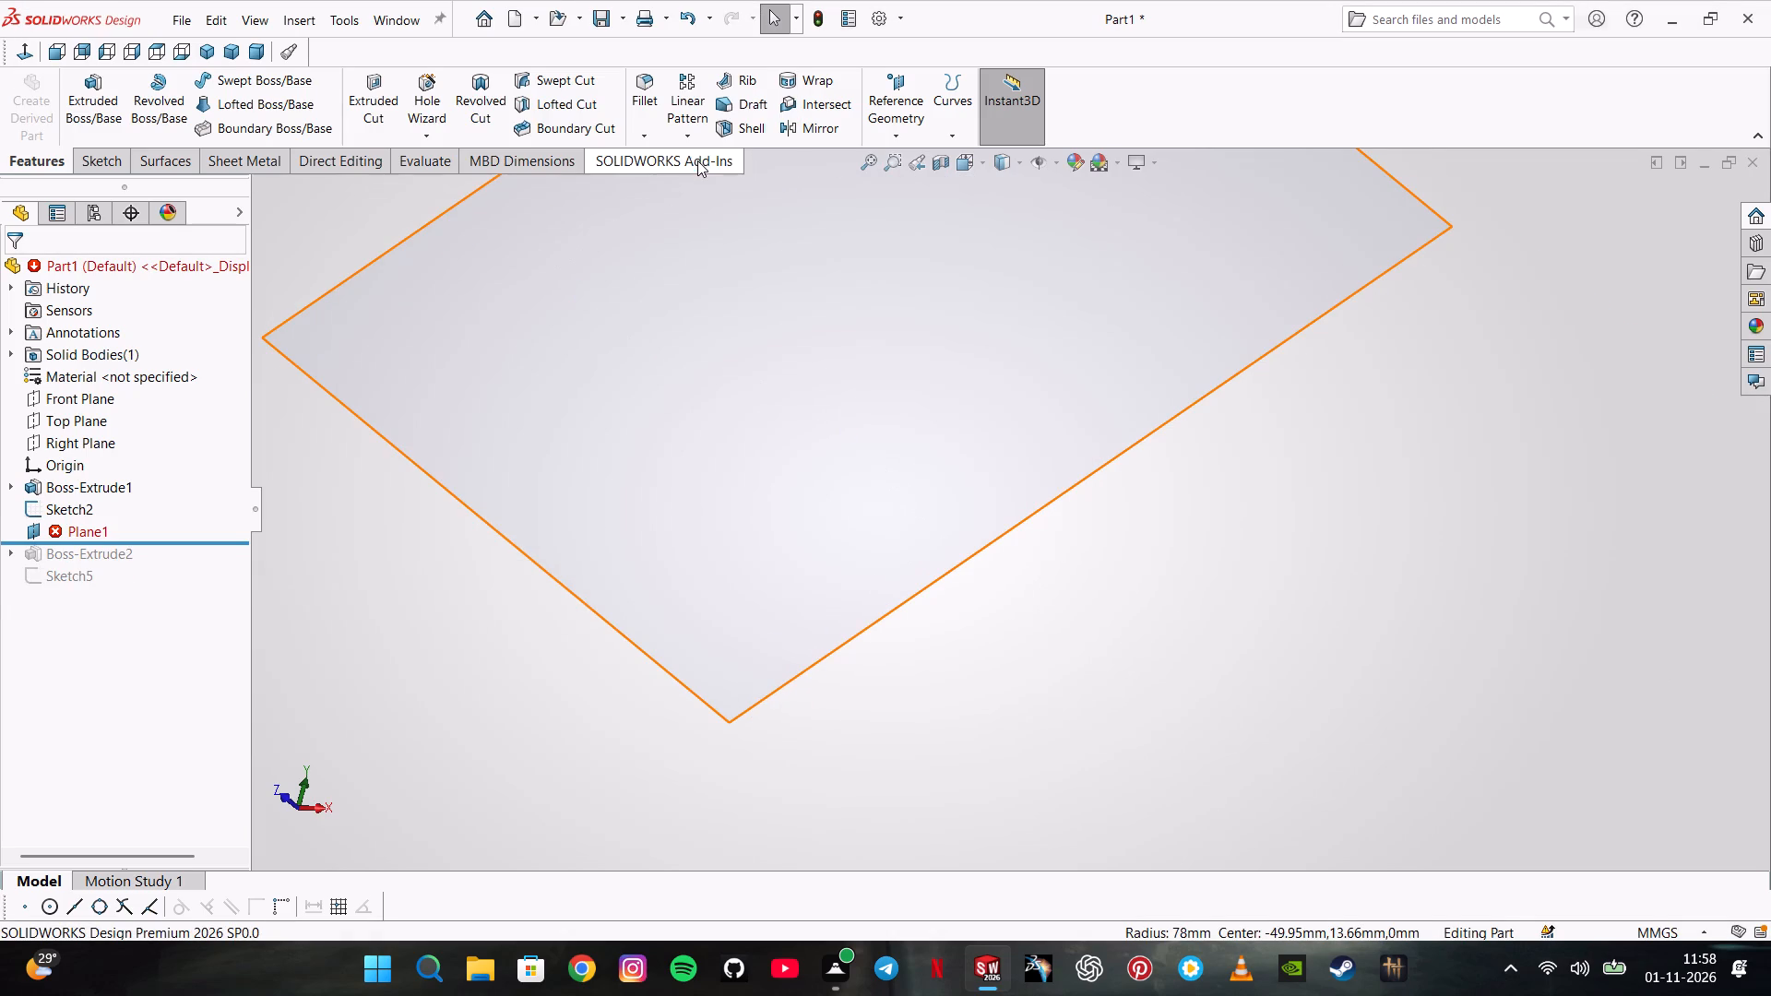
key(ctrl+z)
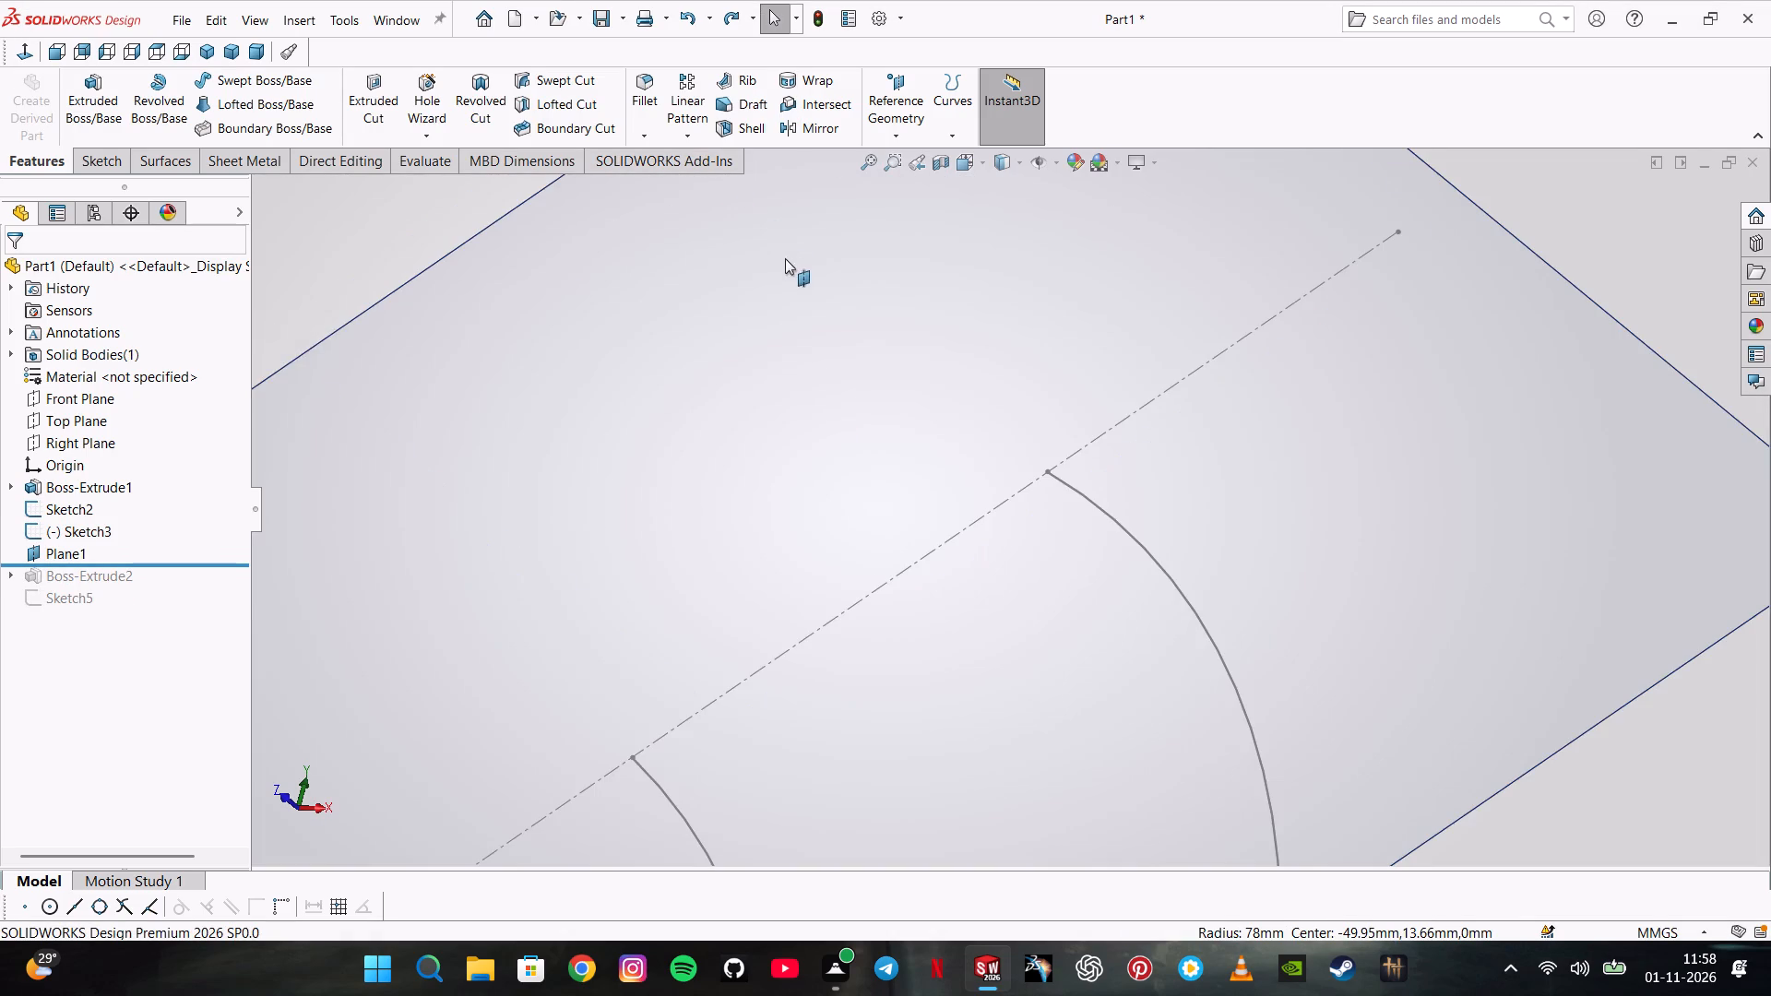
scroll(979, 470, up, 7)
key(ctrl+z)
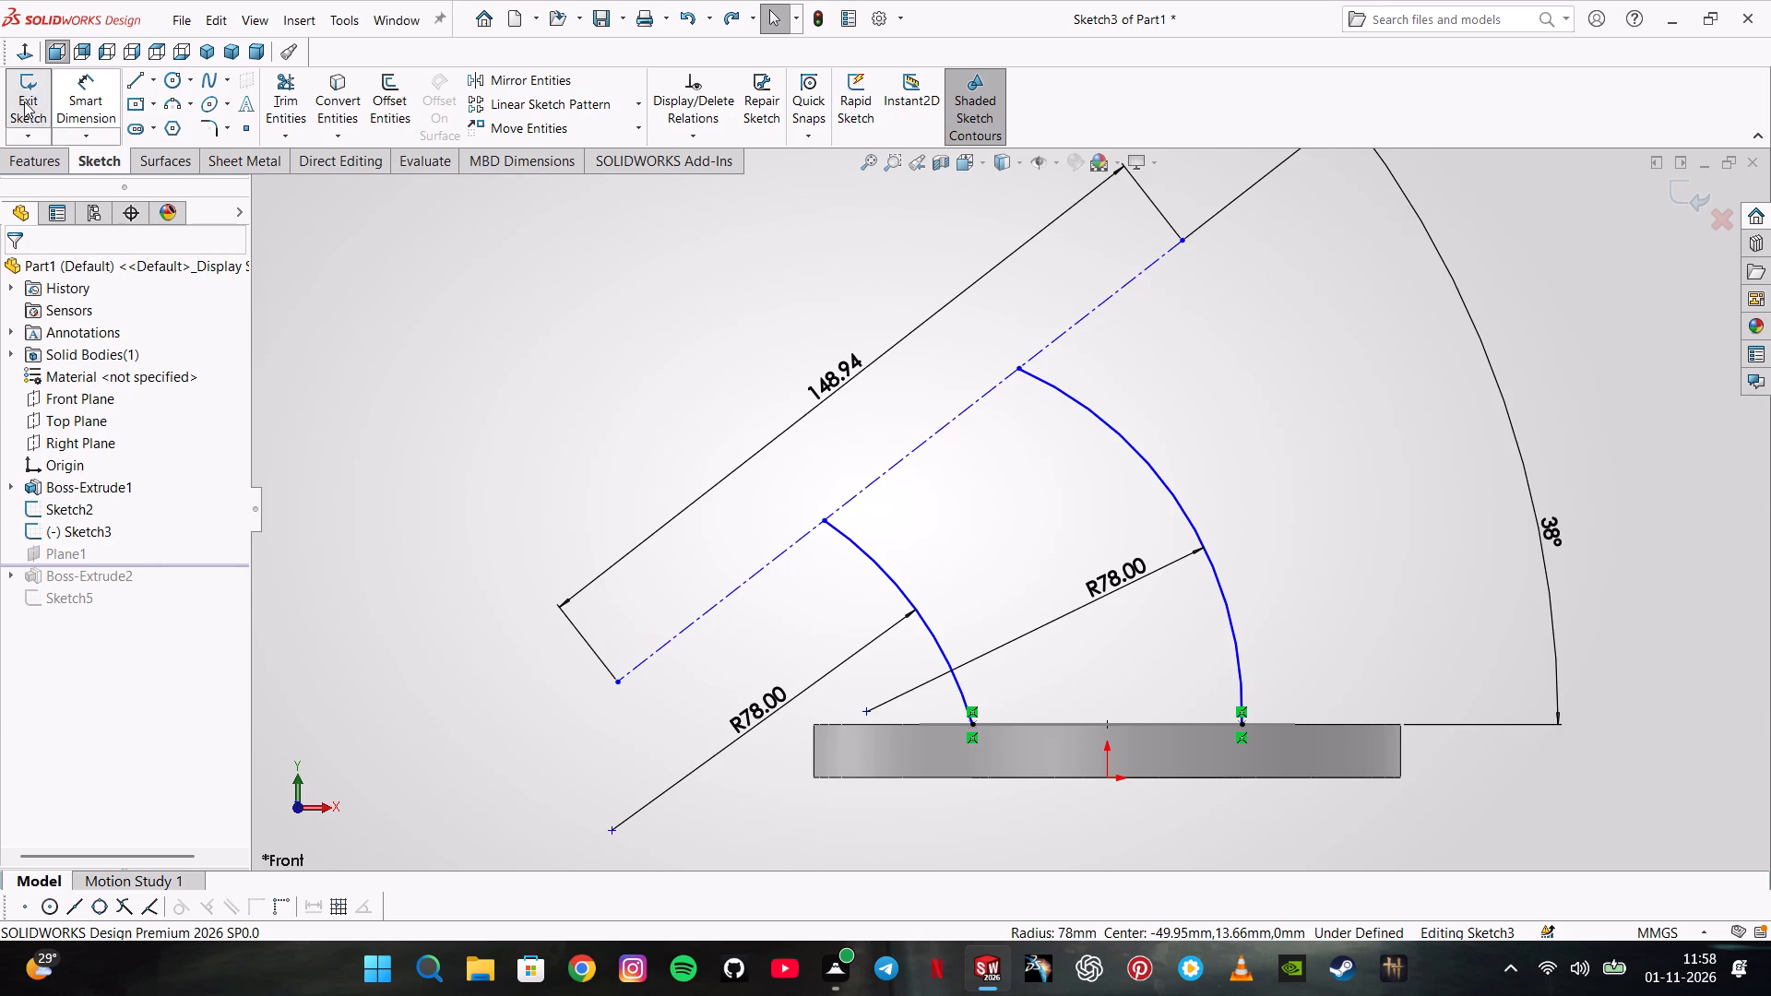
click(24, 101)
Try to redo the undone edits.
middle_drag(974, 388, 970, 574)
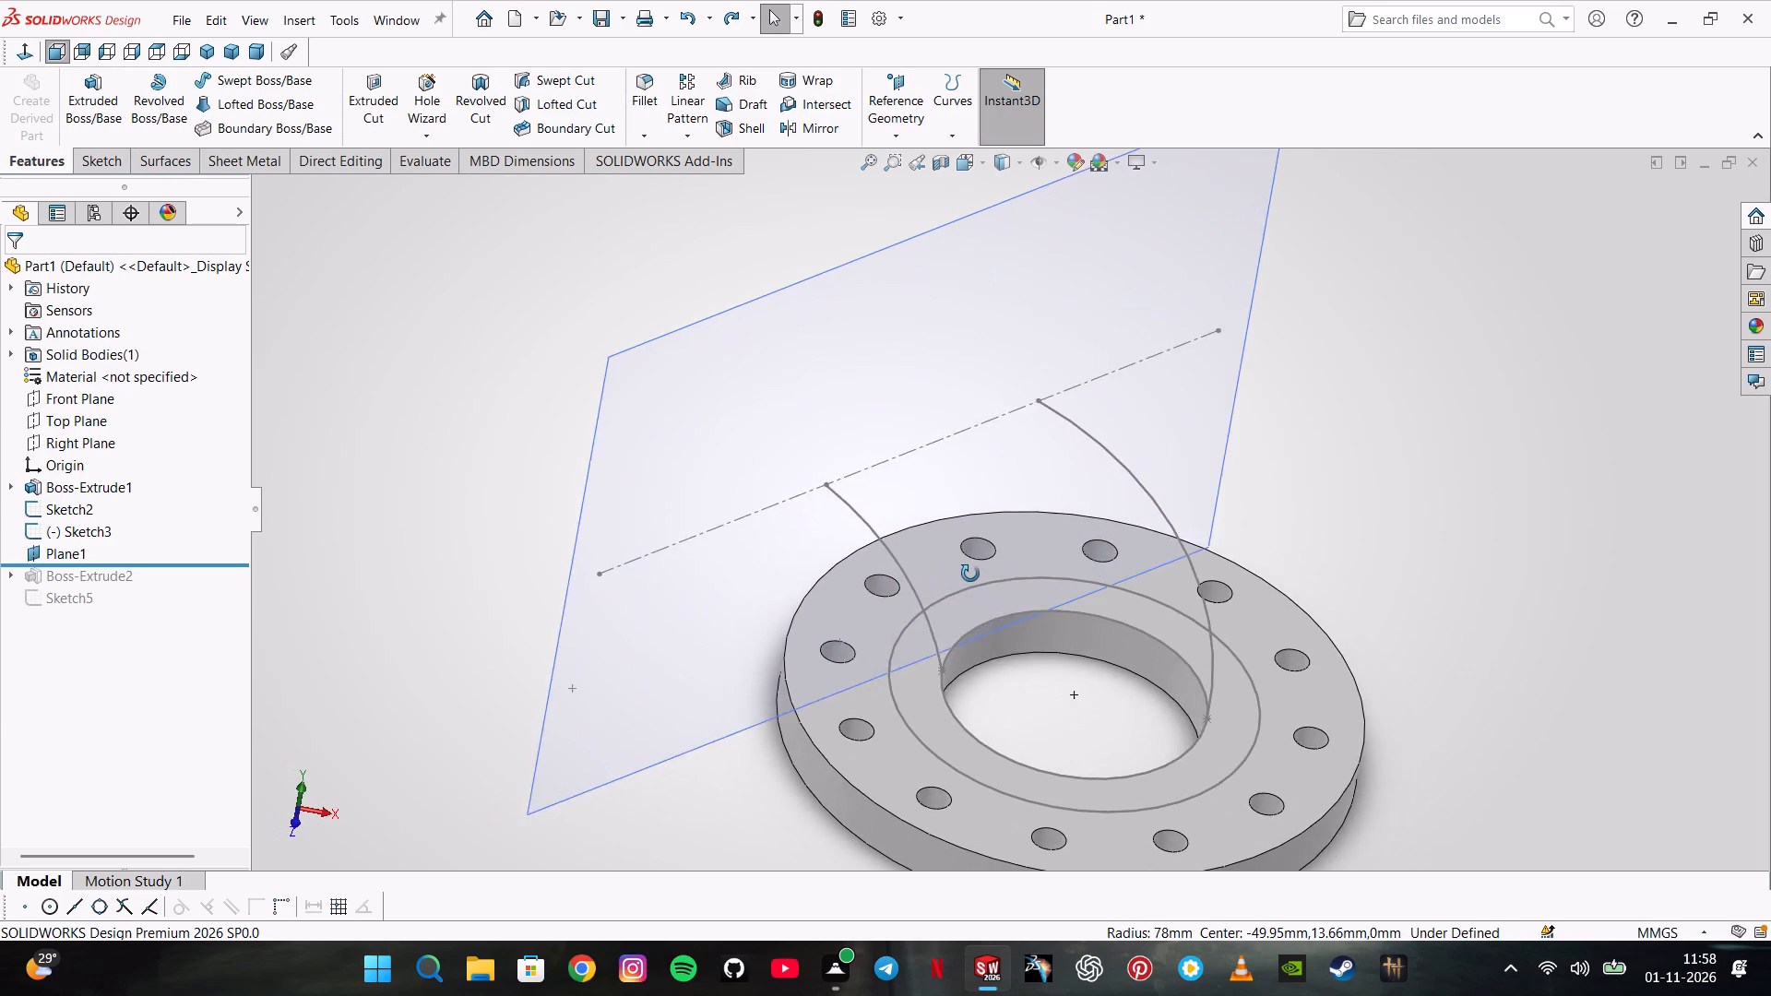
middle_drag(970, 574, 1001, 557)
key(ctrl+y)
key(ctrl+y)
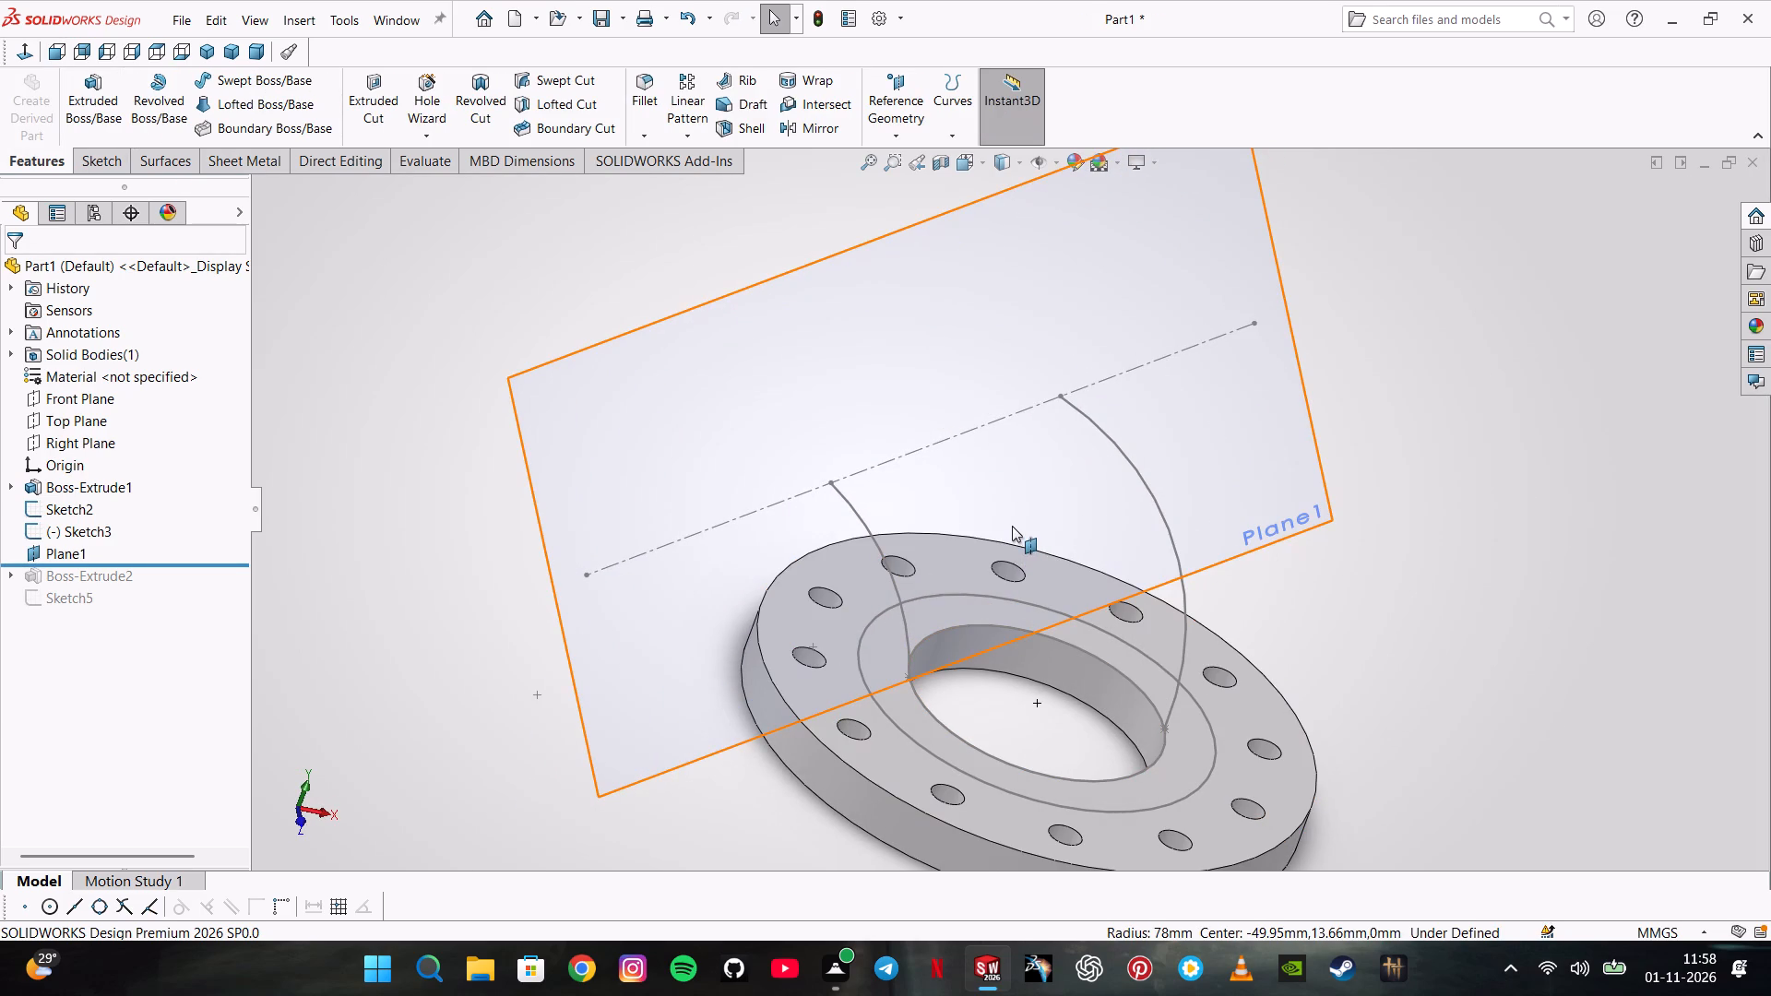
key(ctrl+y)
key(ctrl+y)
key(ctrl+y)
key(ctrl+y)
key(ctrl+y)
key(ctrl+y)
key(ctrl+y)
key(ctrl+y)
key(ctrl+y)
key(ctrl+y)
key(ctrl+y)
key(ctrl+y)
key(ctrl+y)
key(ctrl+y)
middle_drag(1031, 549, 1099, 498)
Roll the feature history forward to the end to restore the slanted flange and its circle sketch.
click(969, 352)
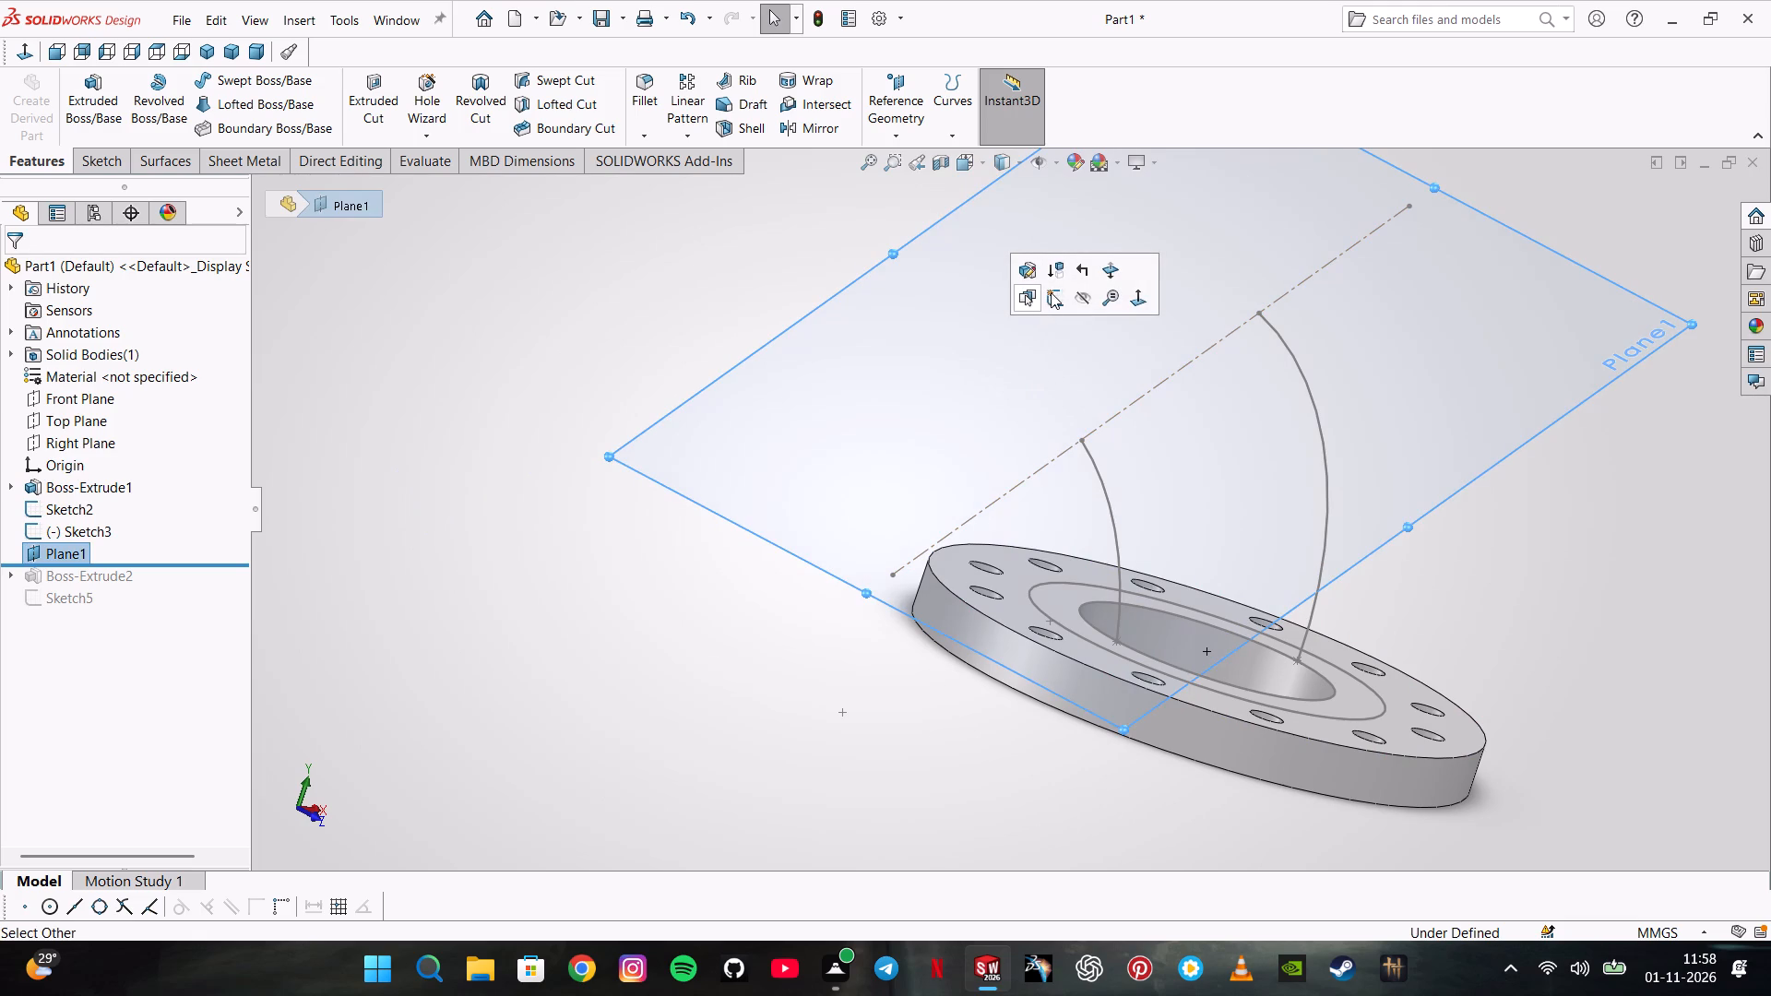
drag(113, 568, 130, 705)
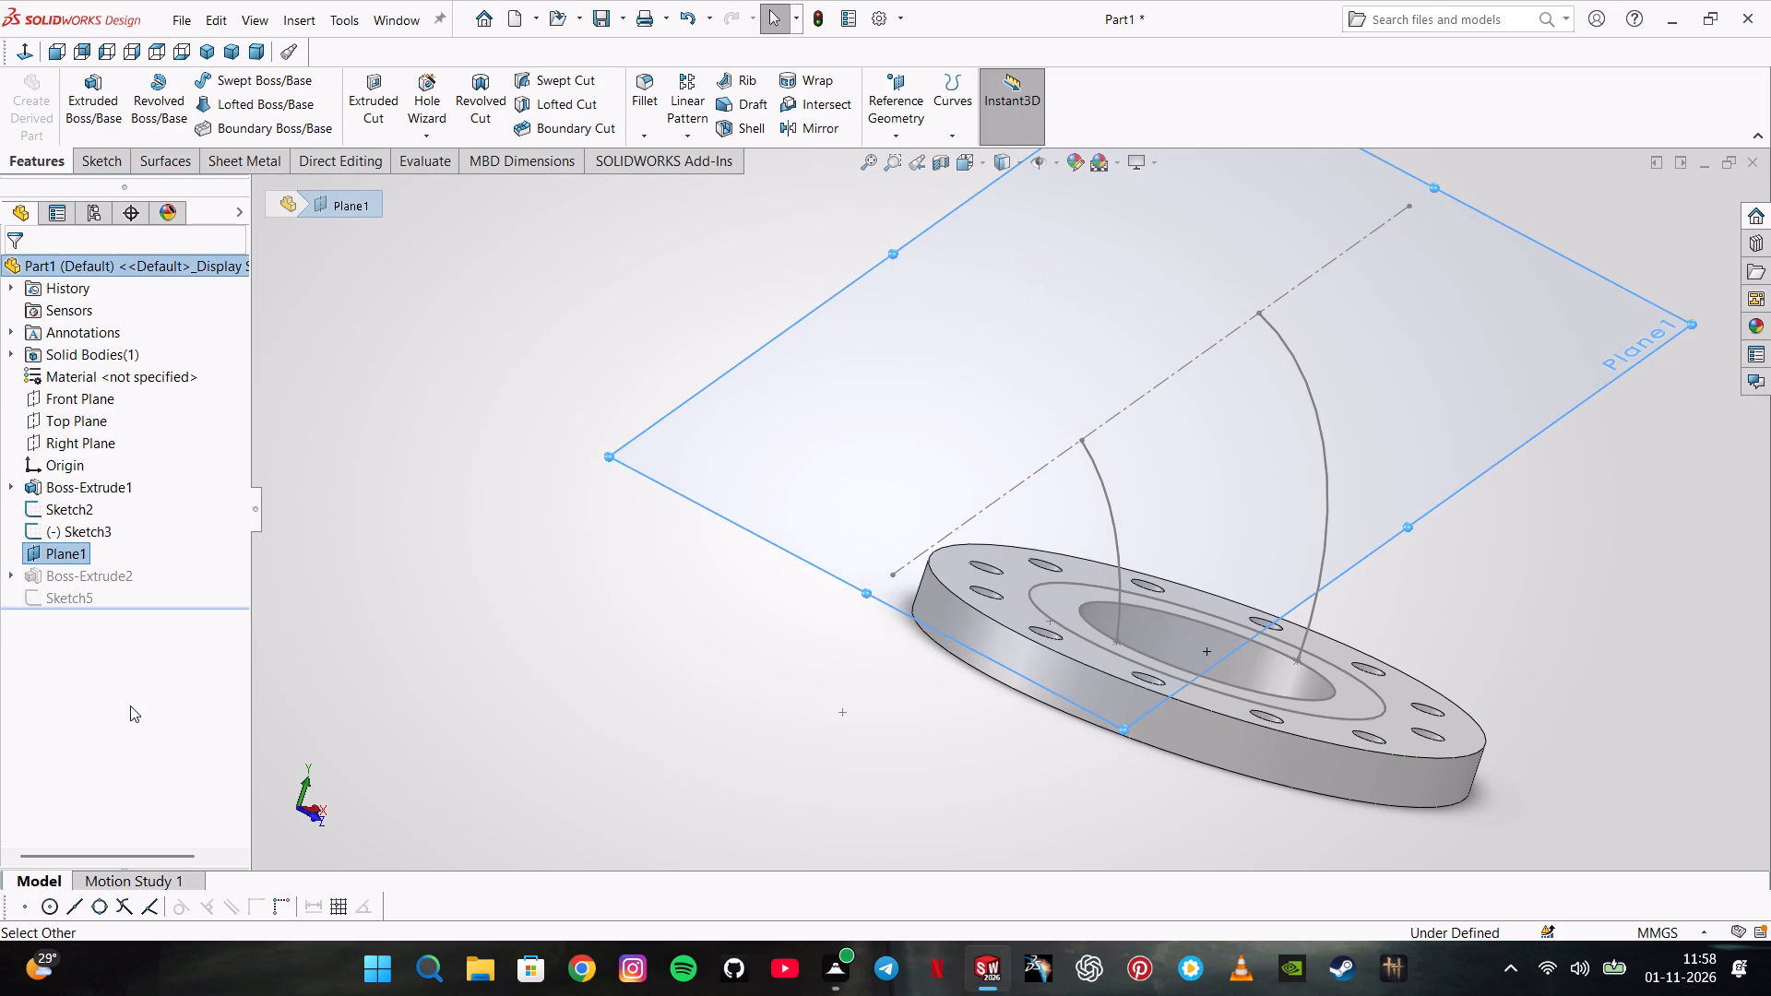
drag(130, 705, 130, 706)
middle_drag(715, 576, 593, 412)
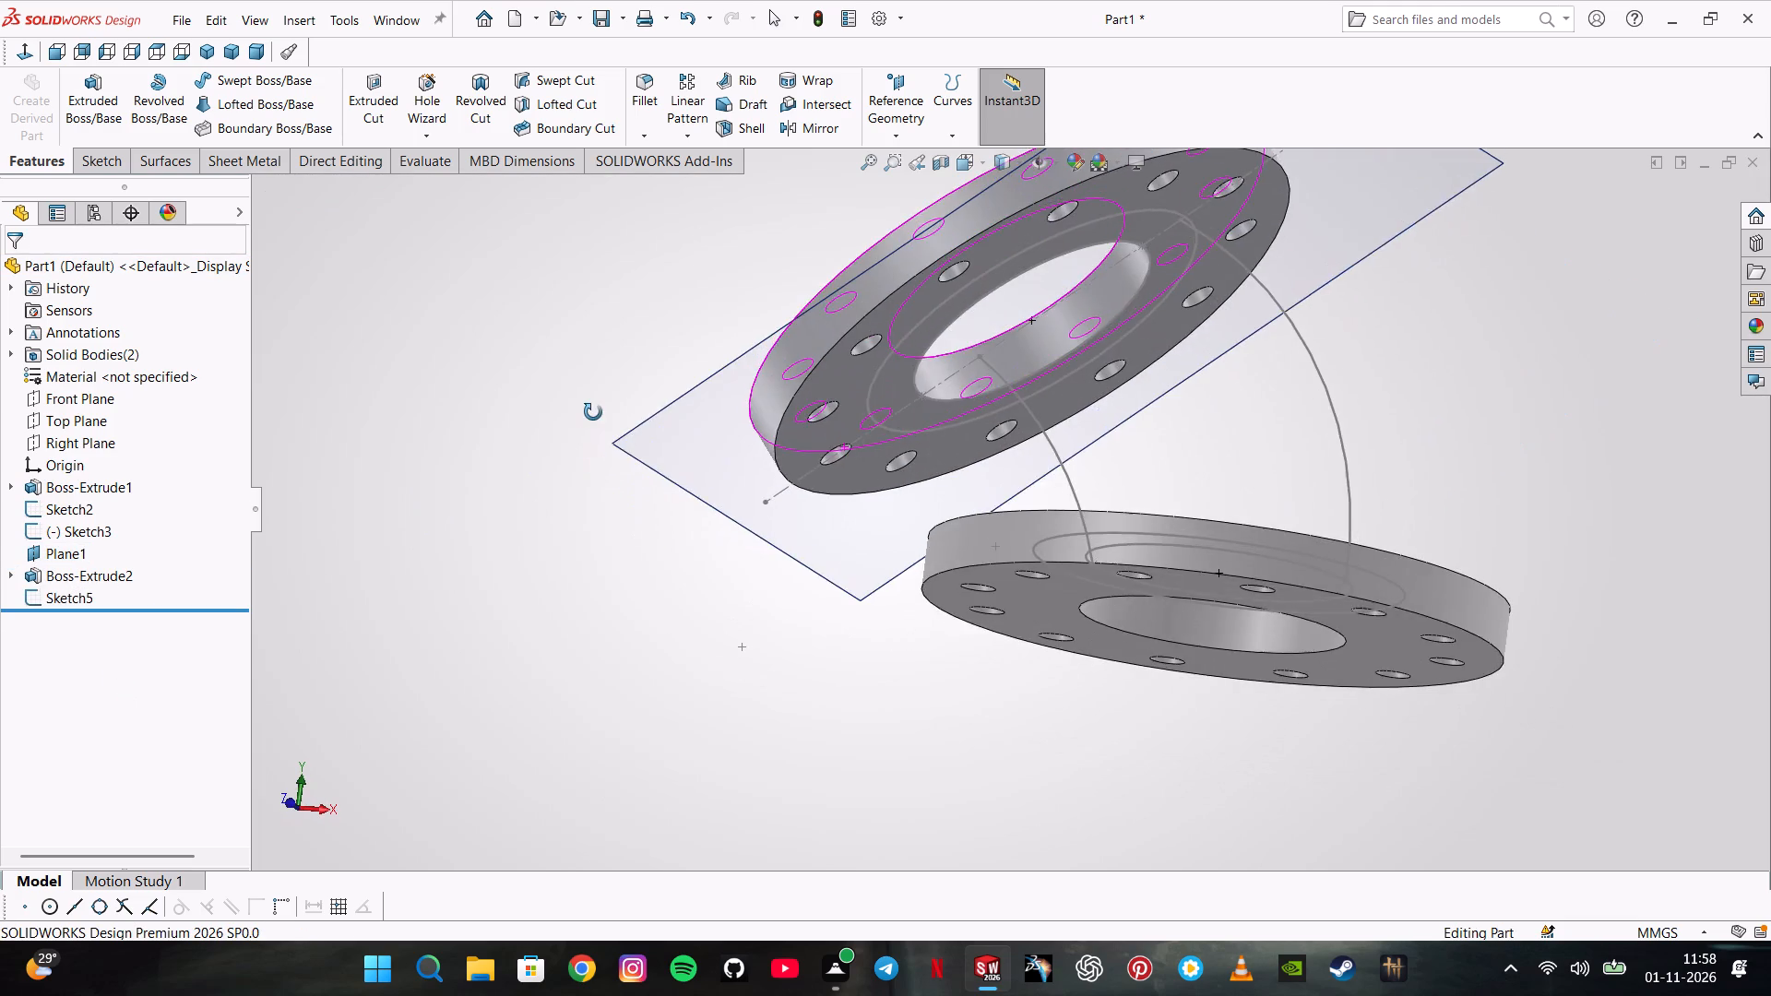
middle_drag(593, 412, 594, 411)
scroll(594, 411, down, 3)
scroll(734, 537, up, 4)
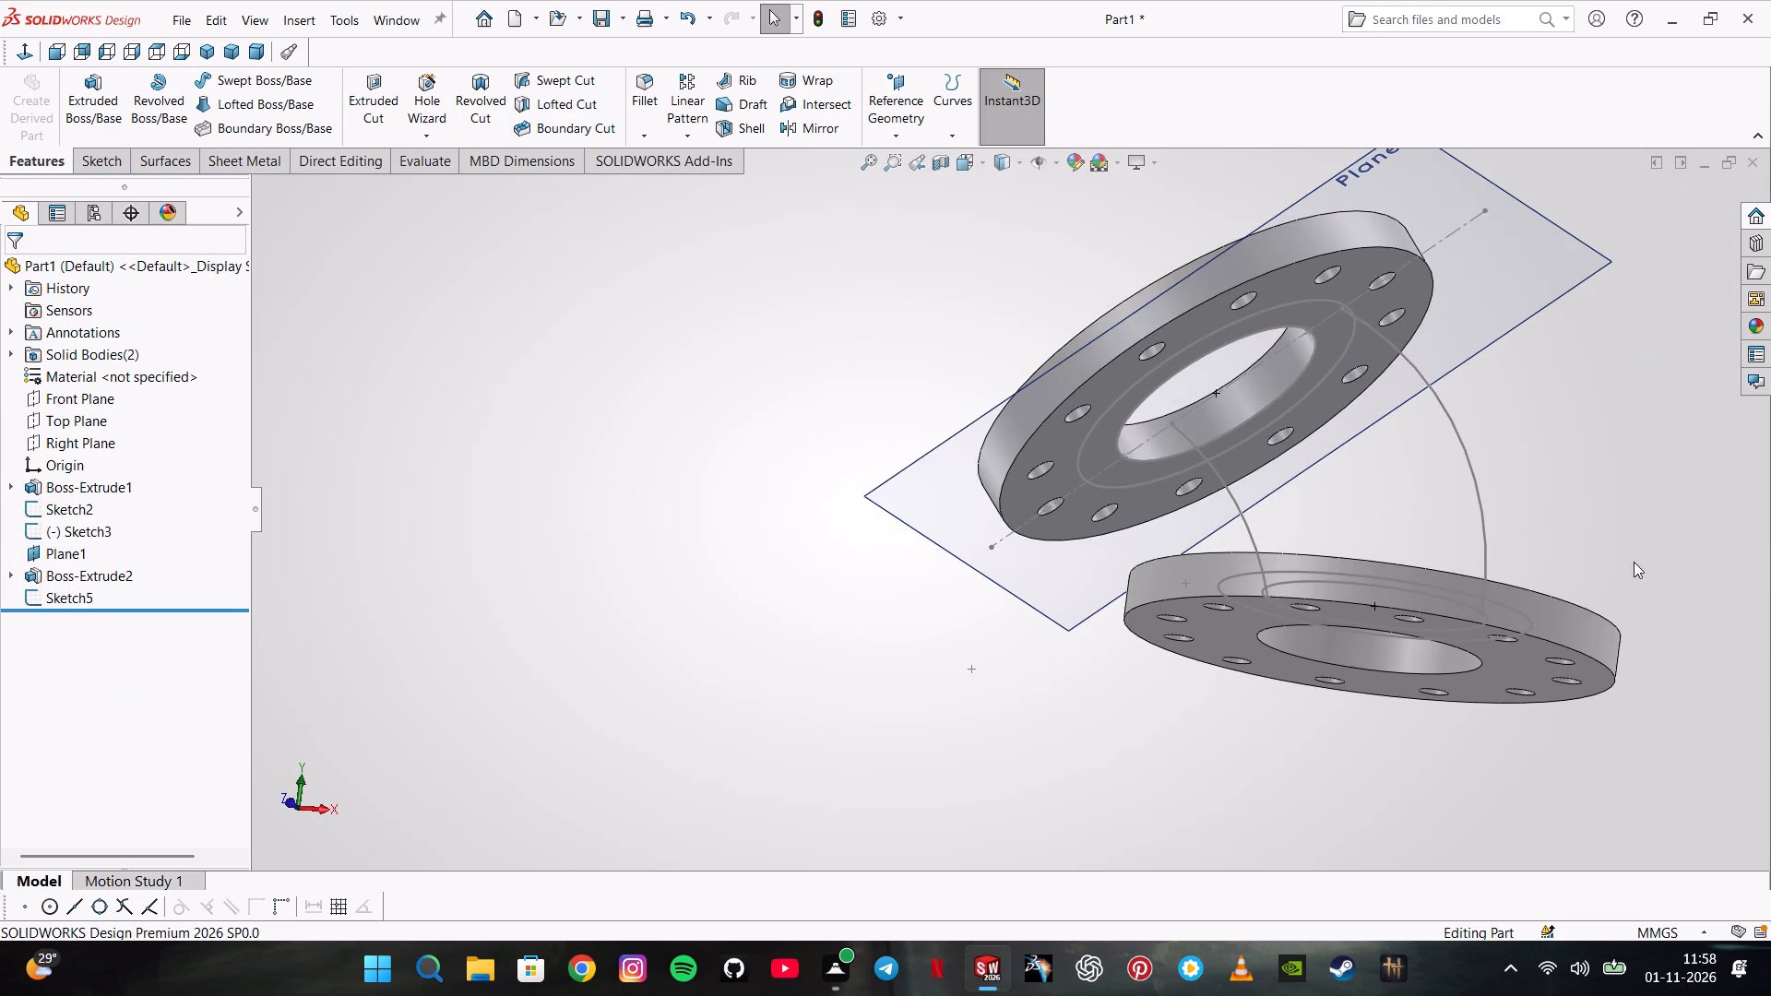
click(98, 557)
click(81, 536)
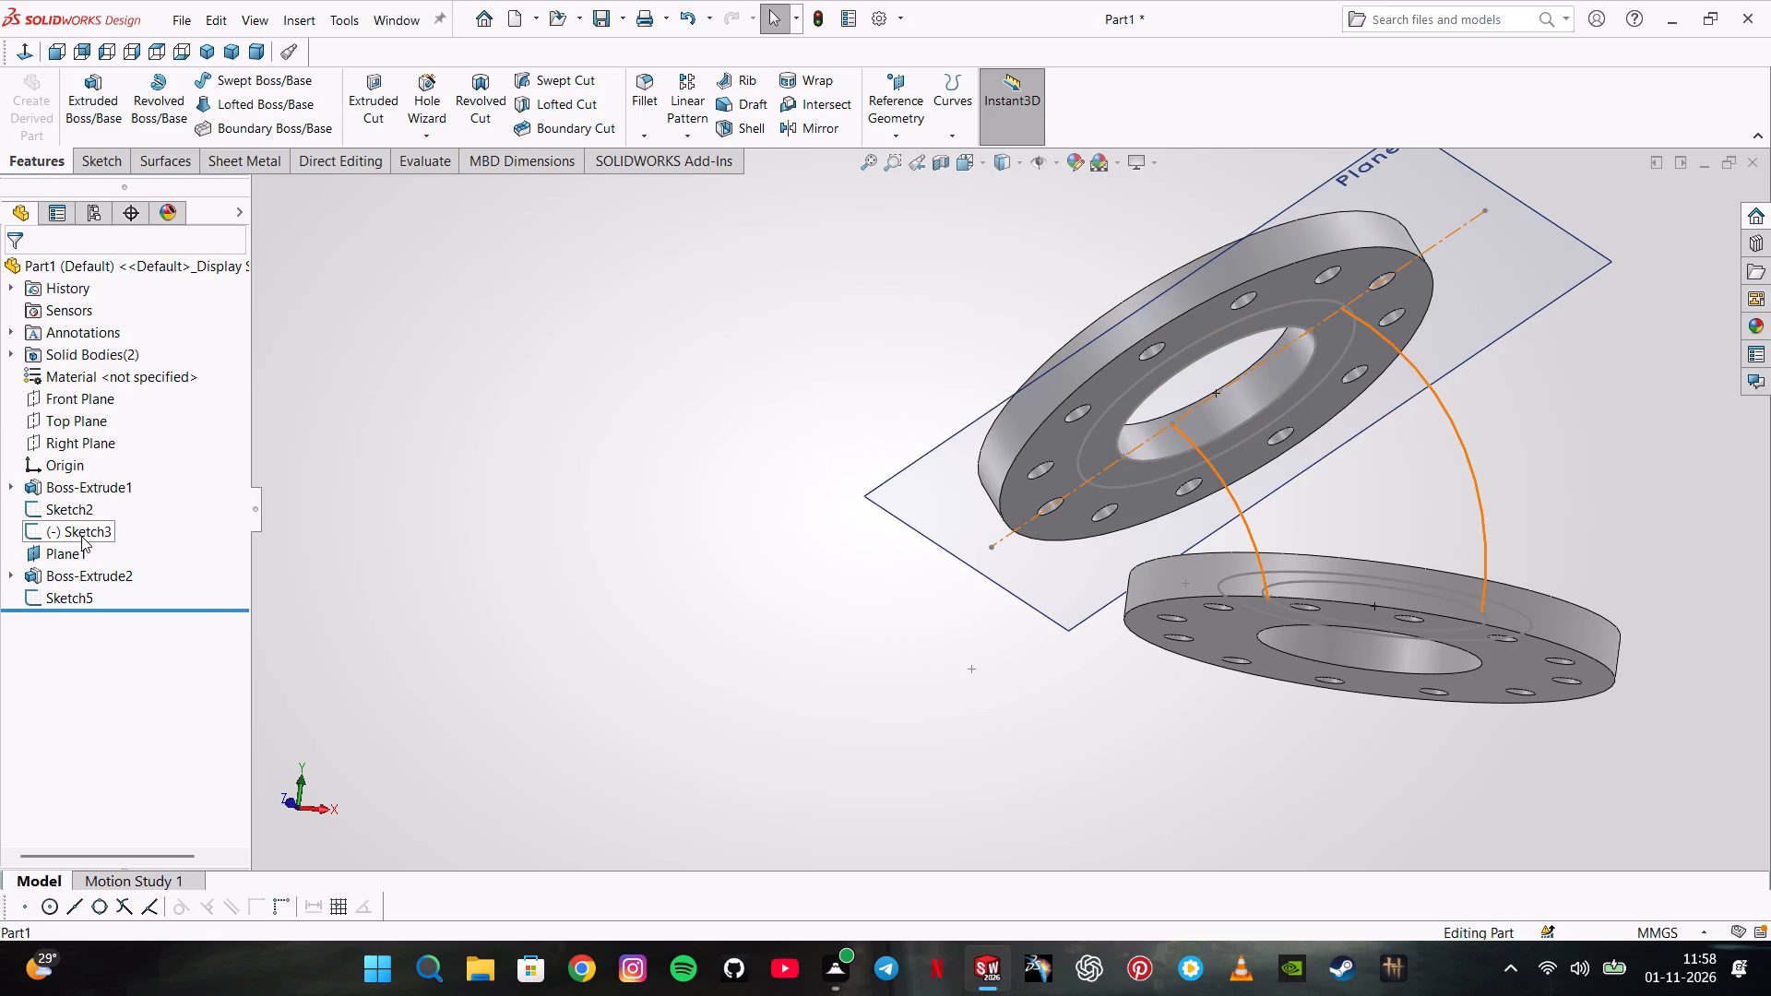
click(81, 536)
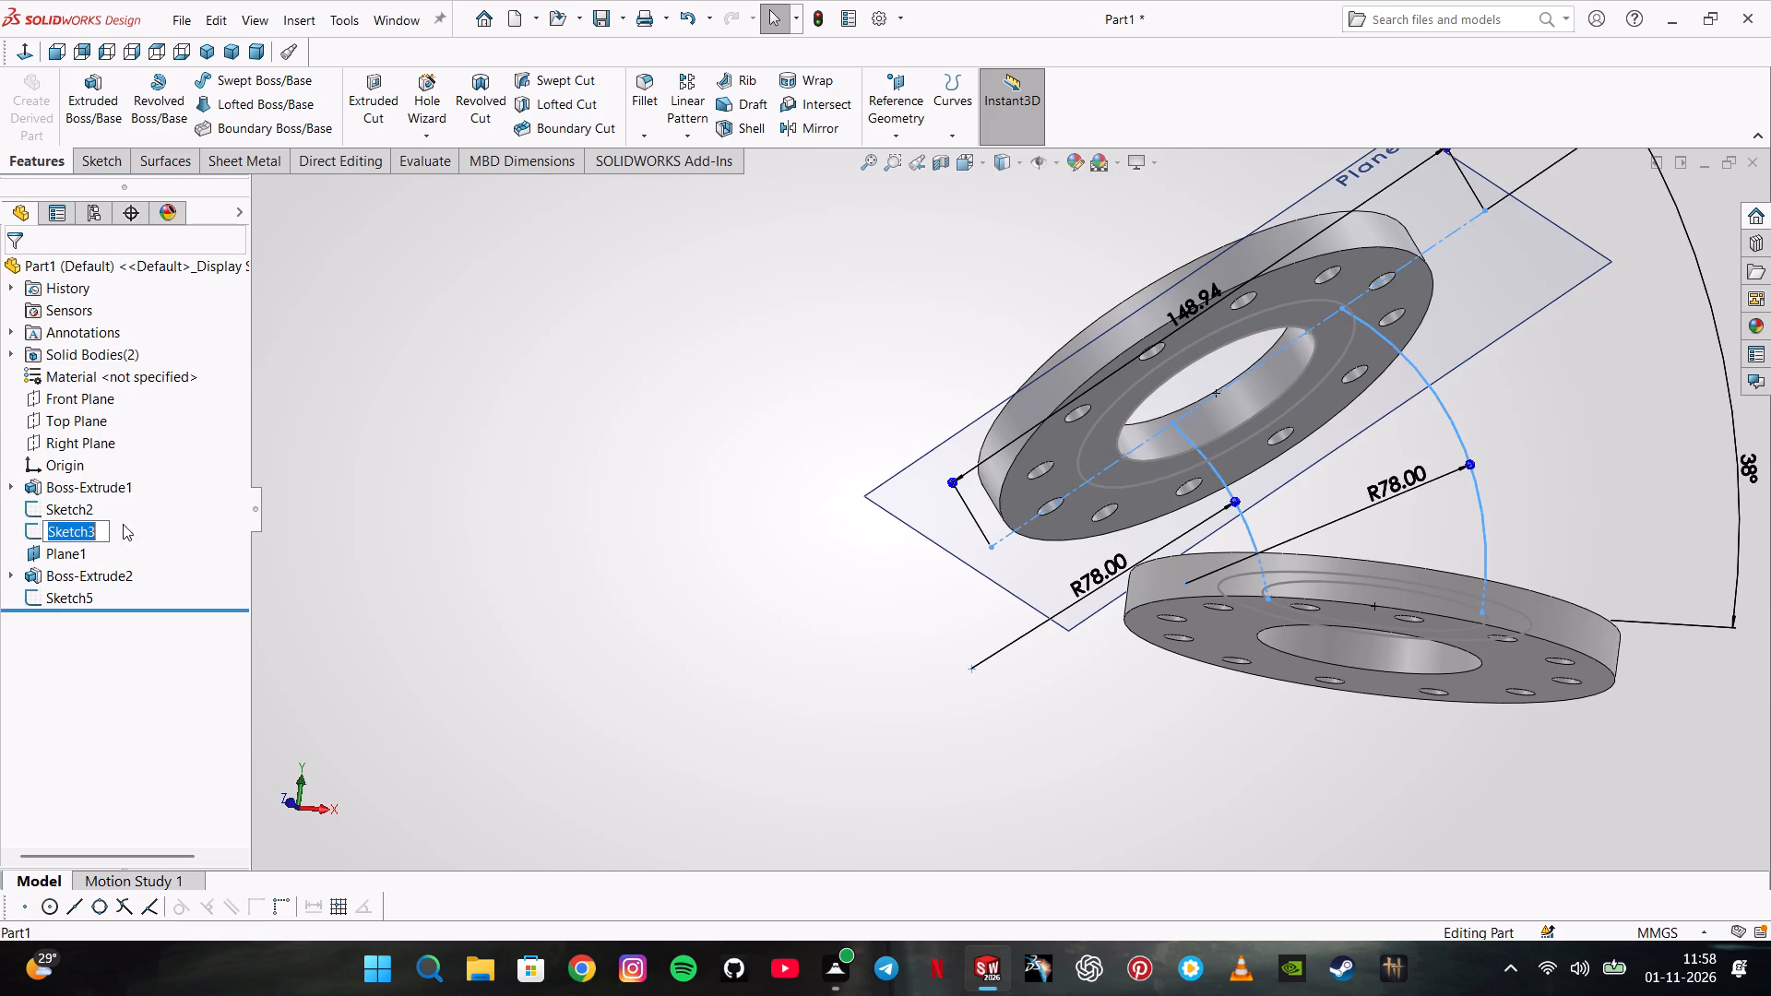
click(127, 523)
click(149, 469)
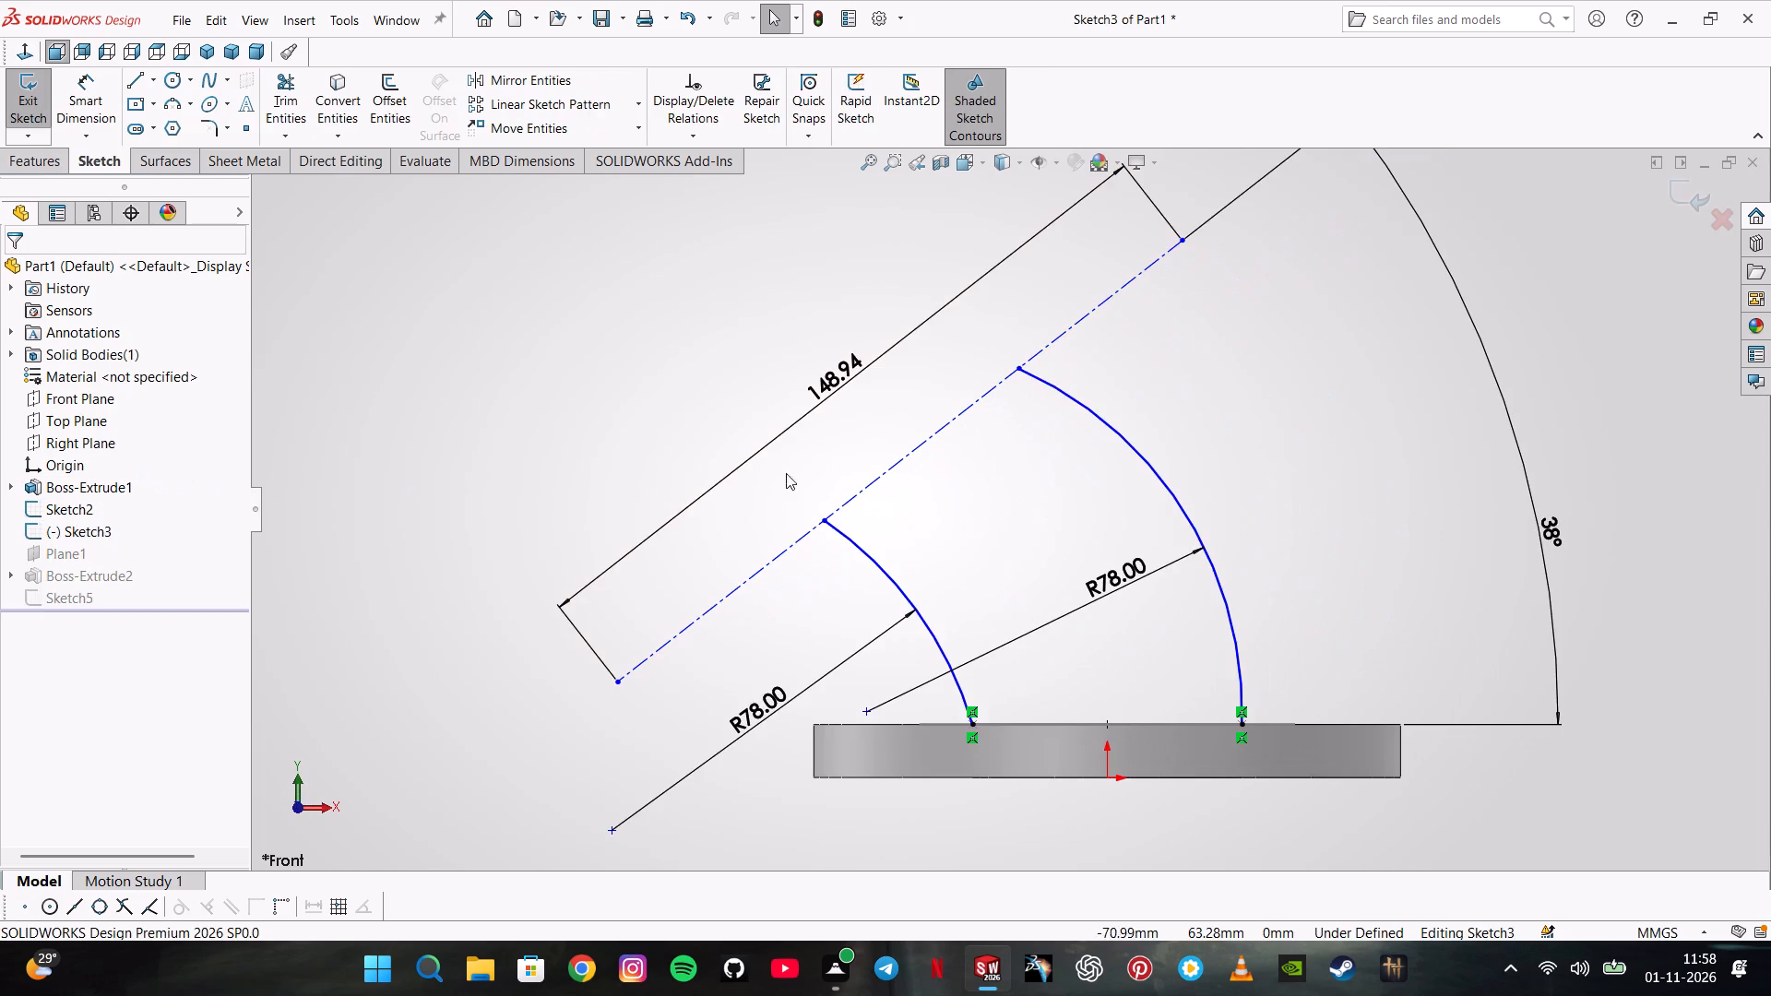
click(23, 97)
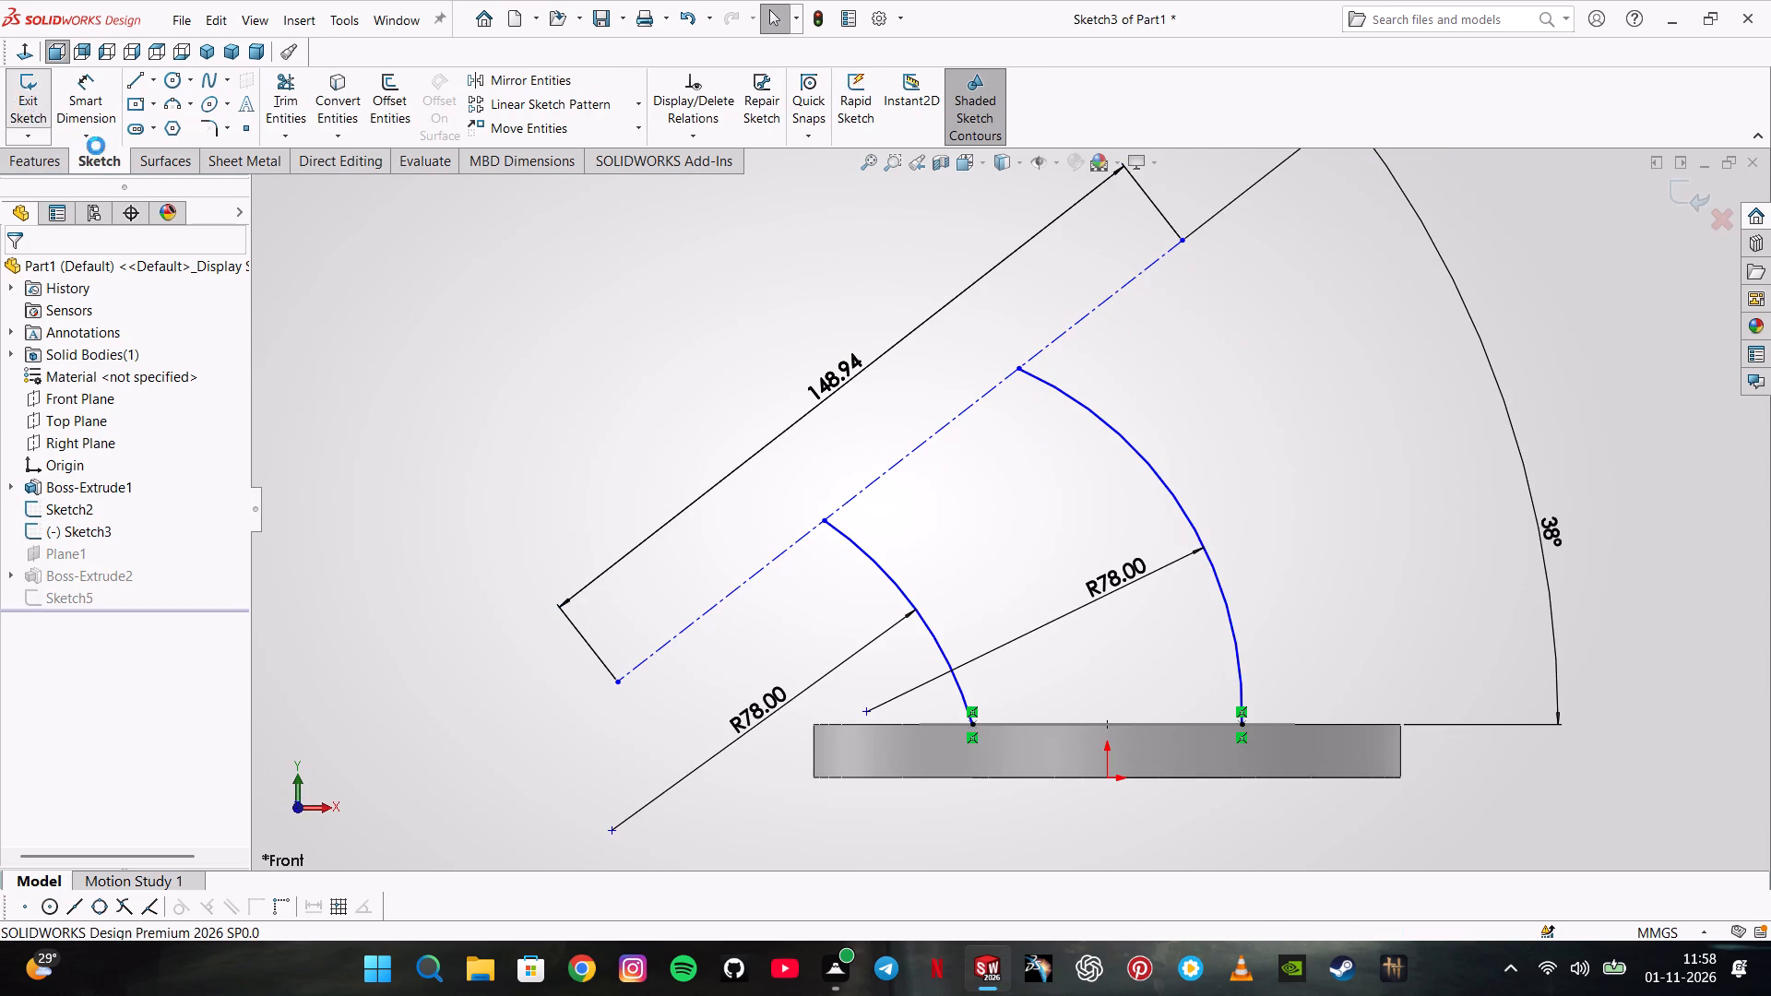
Measure again from the longer guide arc's upper end point to the nearer sketch point on the slanted flange's bore circle.
middle_drag(1041, 514, 1008, 423)
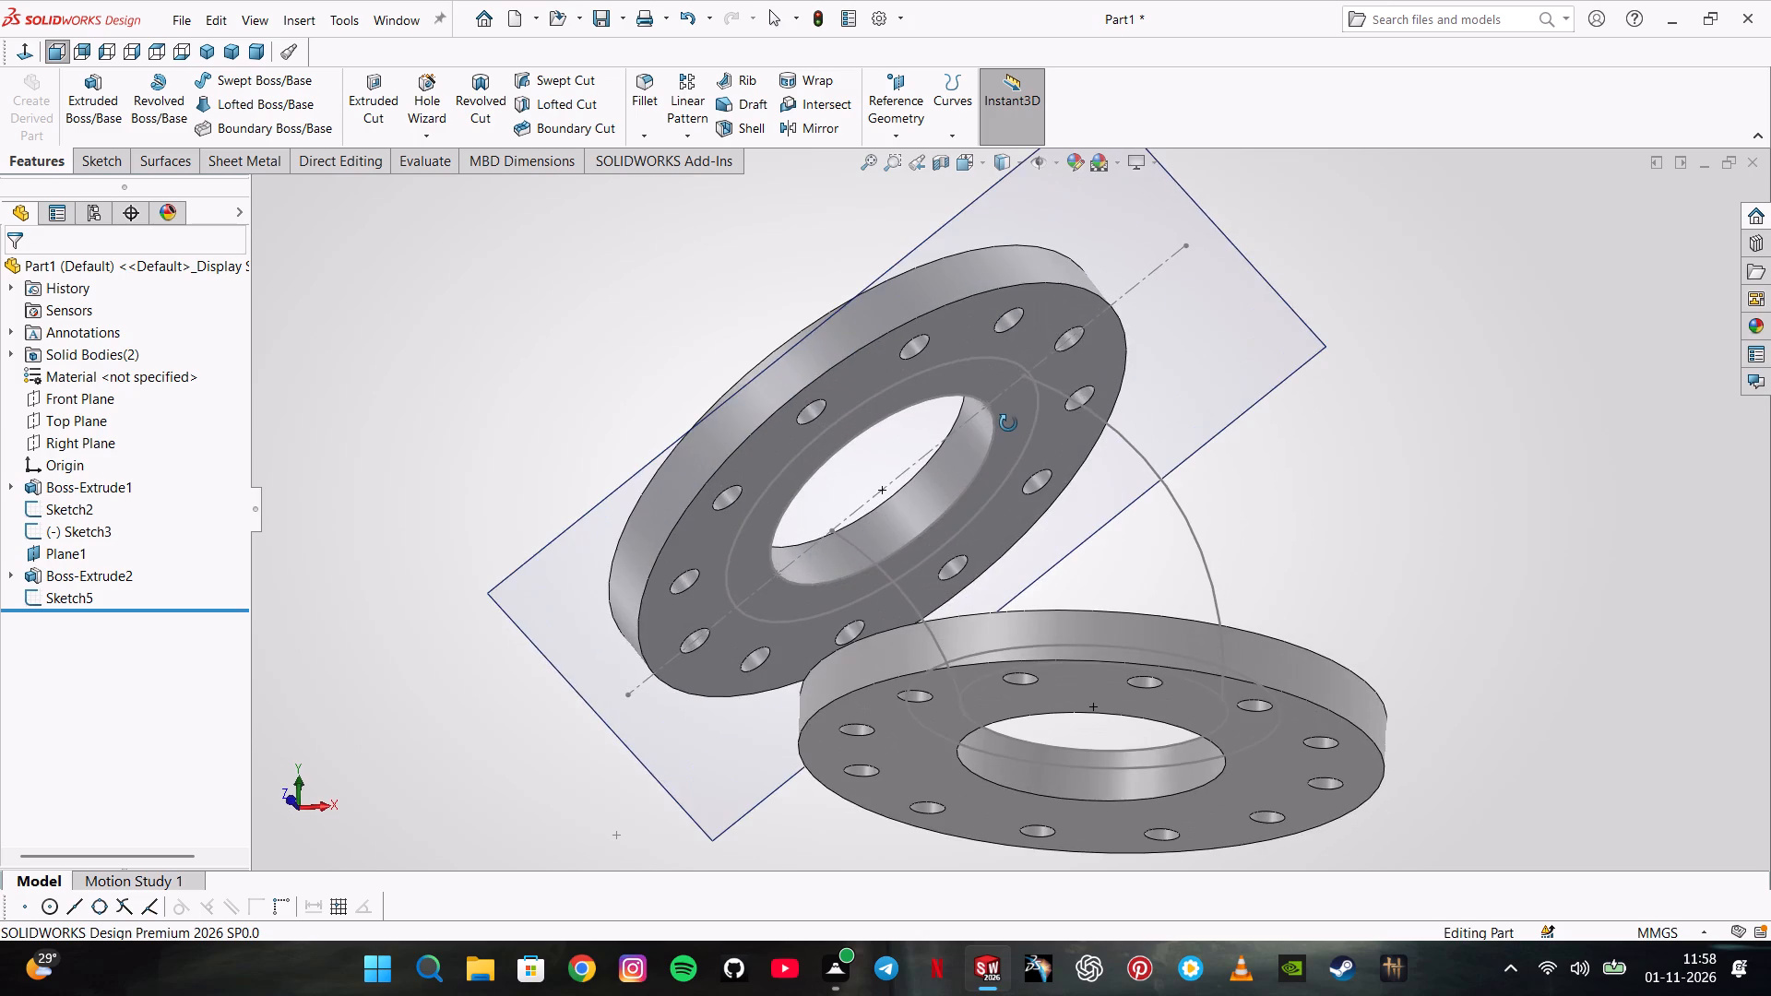
middle_drag(1008, 423, 1040, 403)
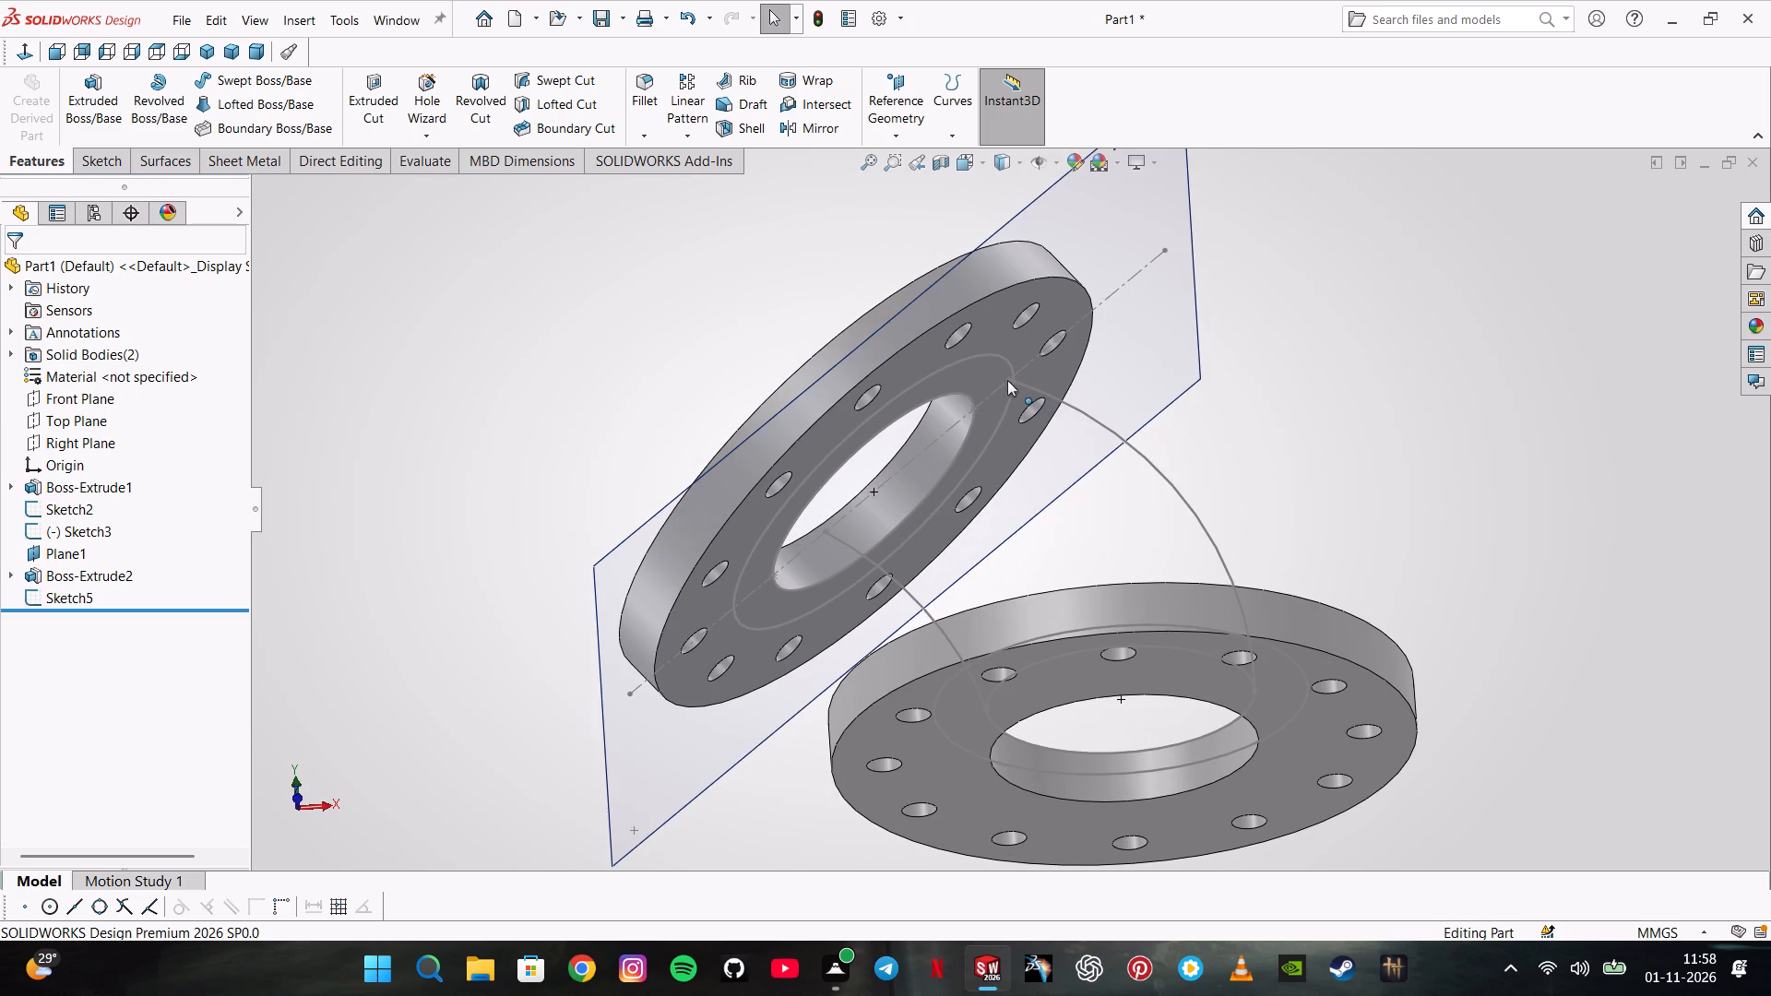
click(1004, 380)
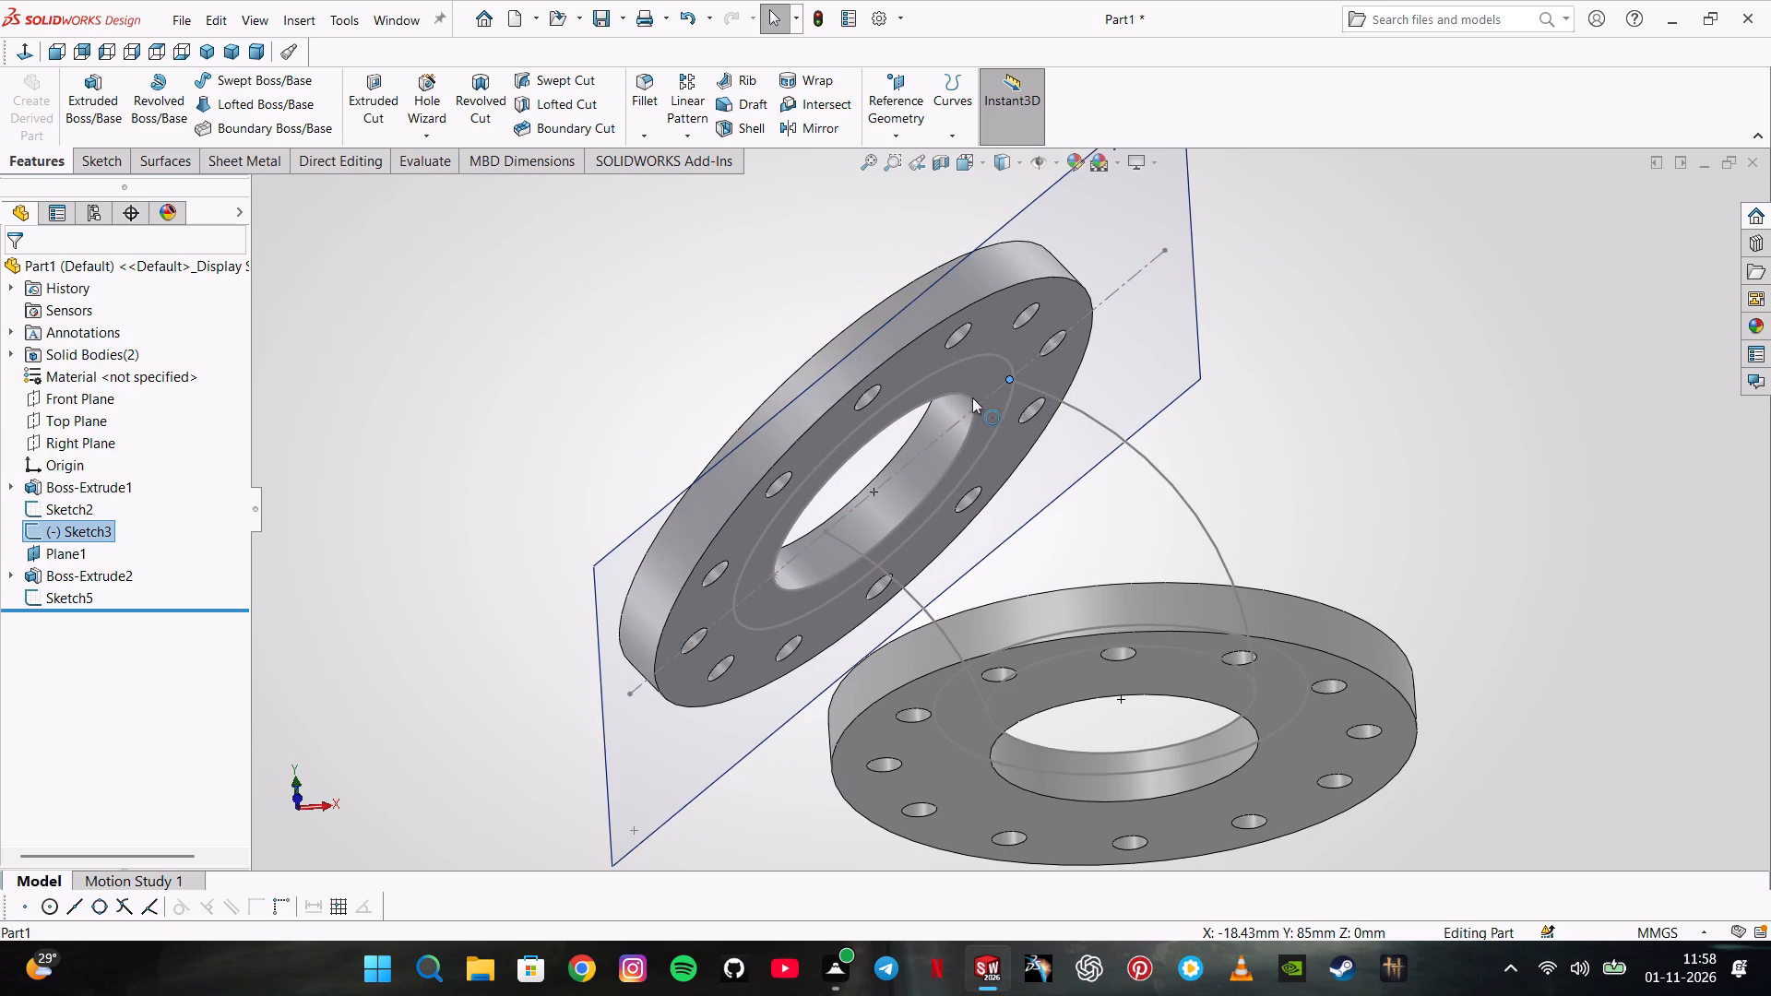
ctrl+click(973, 408)
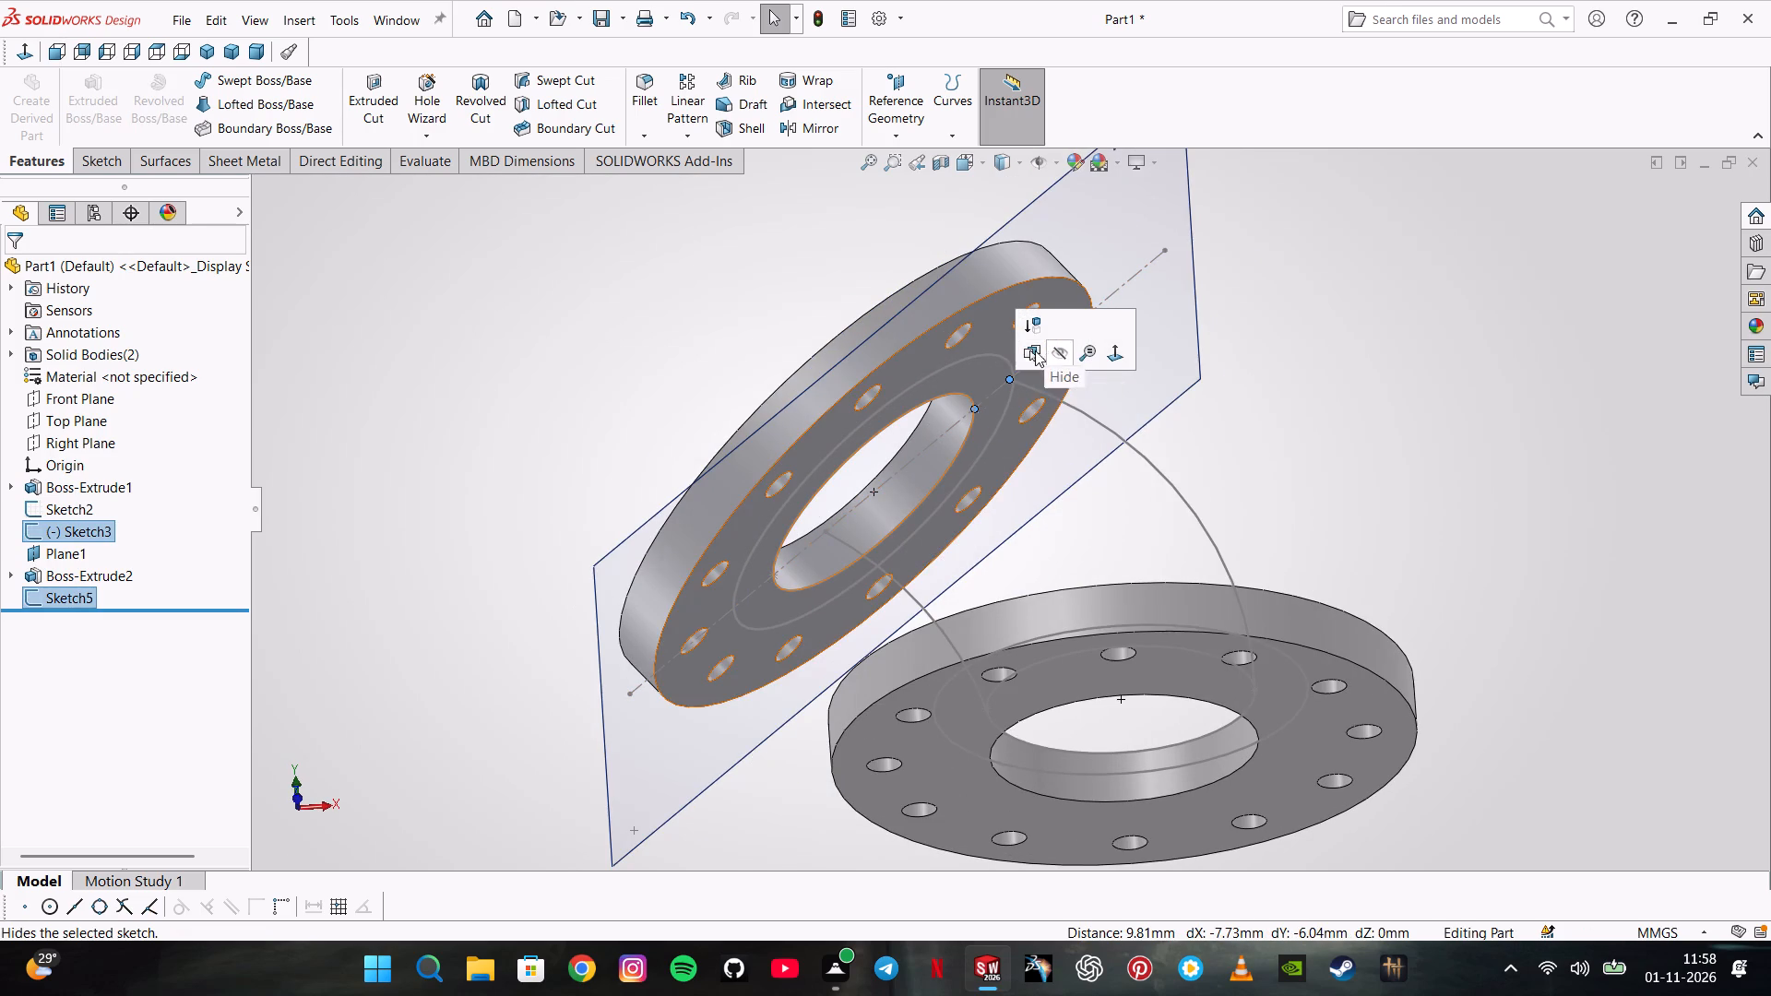
click(788, 311)
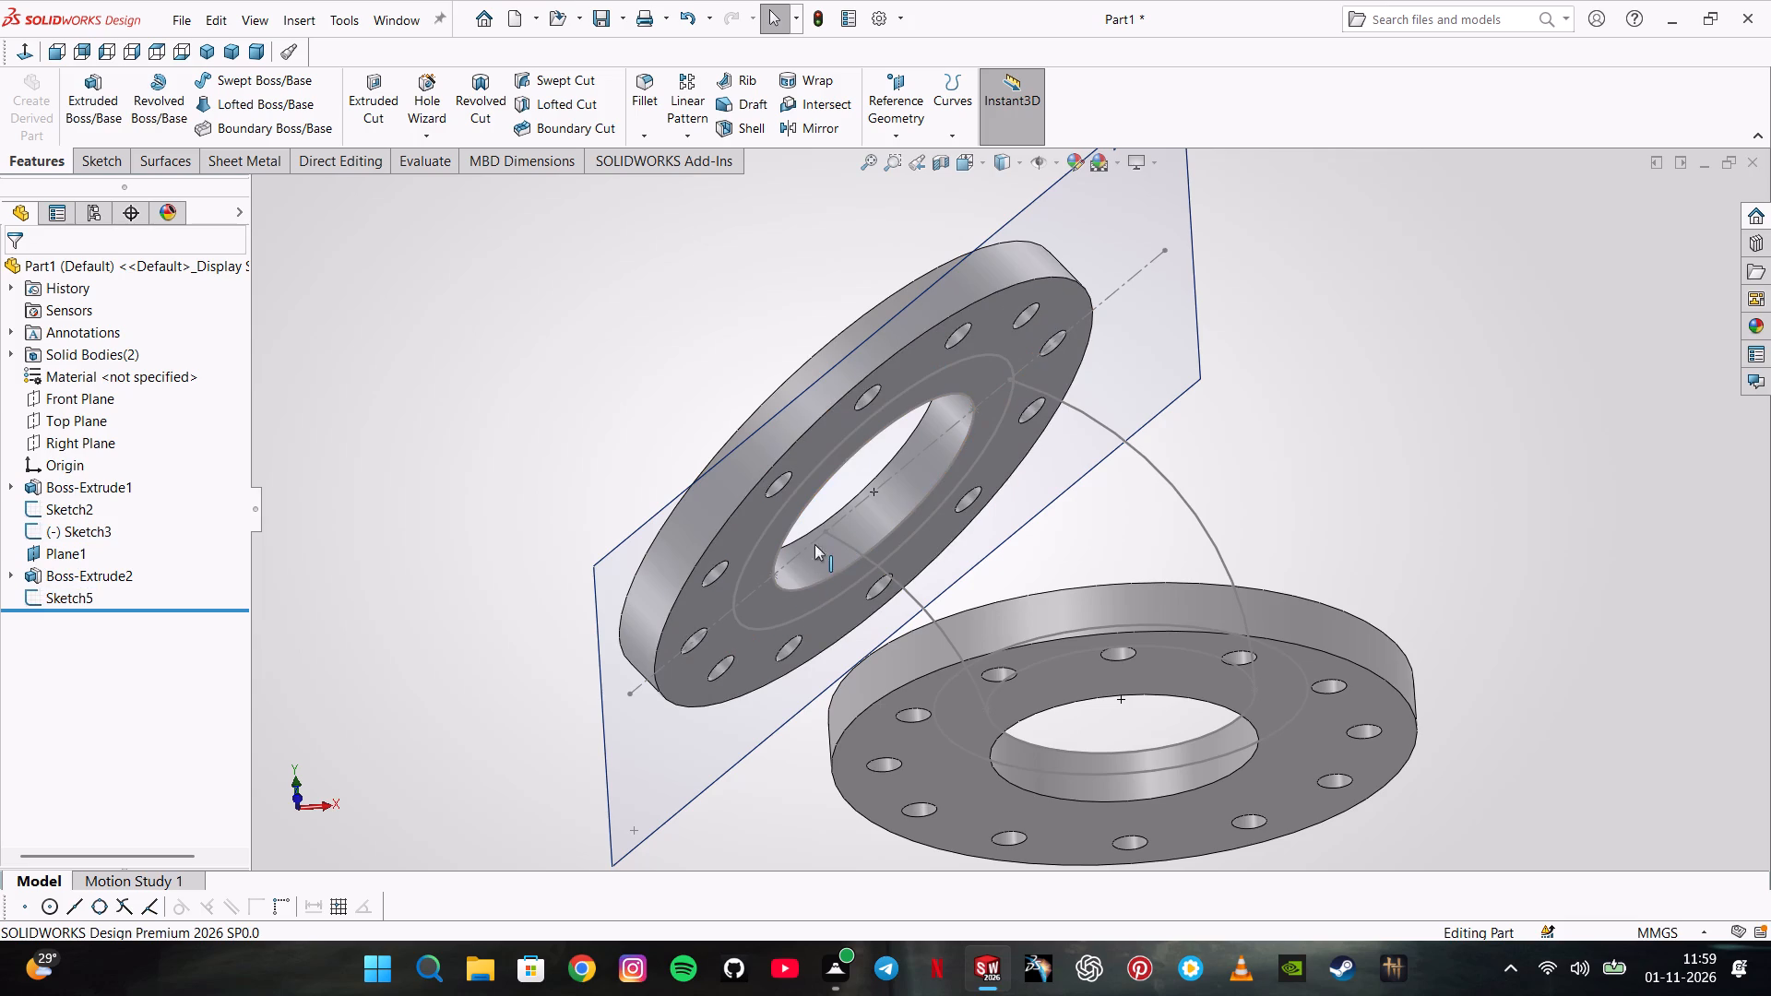
Measure again from the shorter guide arc's upper end point to the sketch point where the centerline meets the slanted flange's bore circle.
ctrl+click(826, 535)
ctrl+click(779, 586)
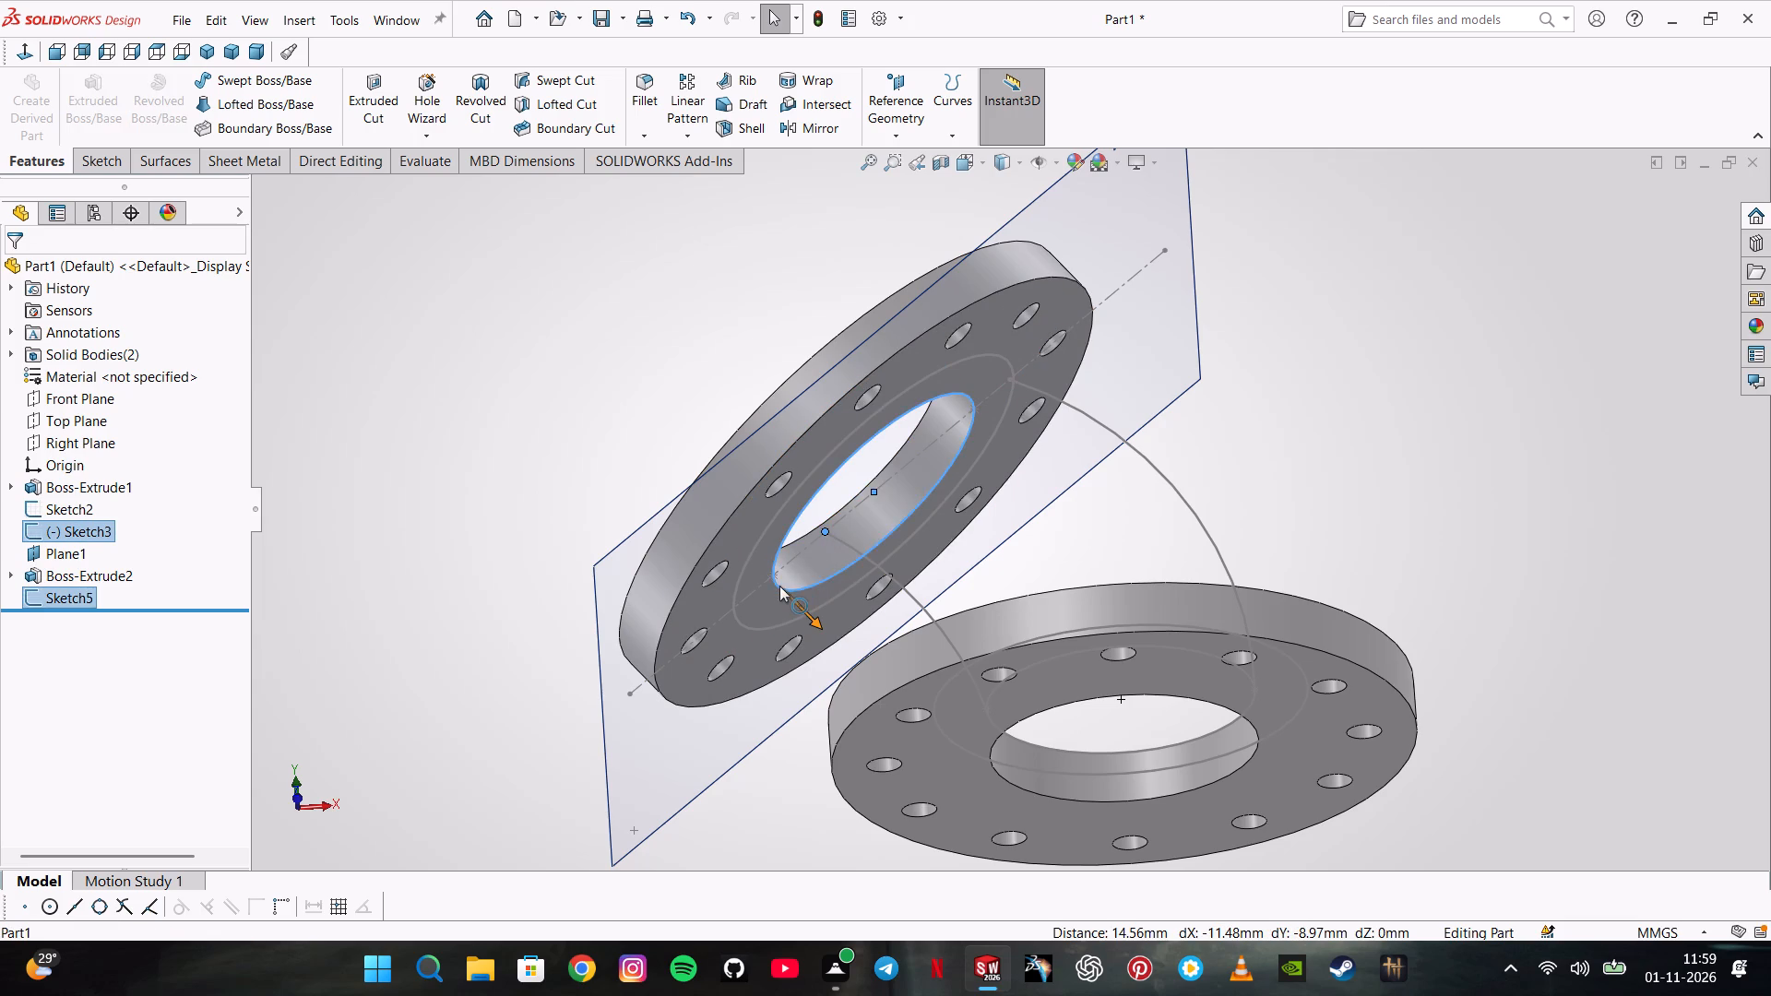
key(Escape)
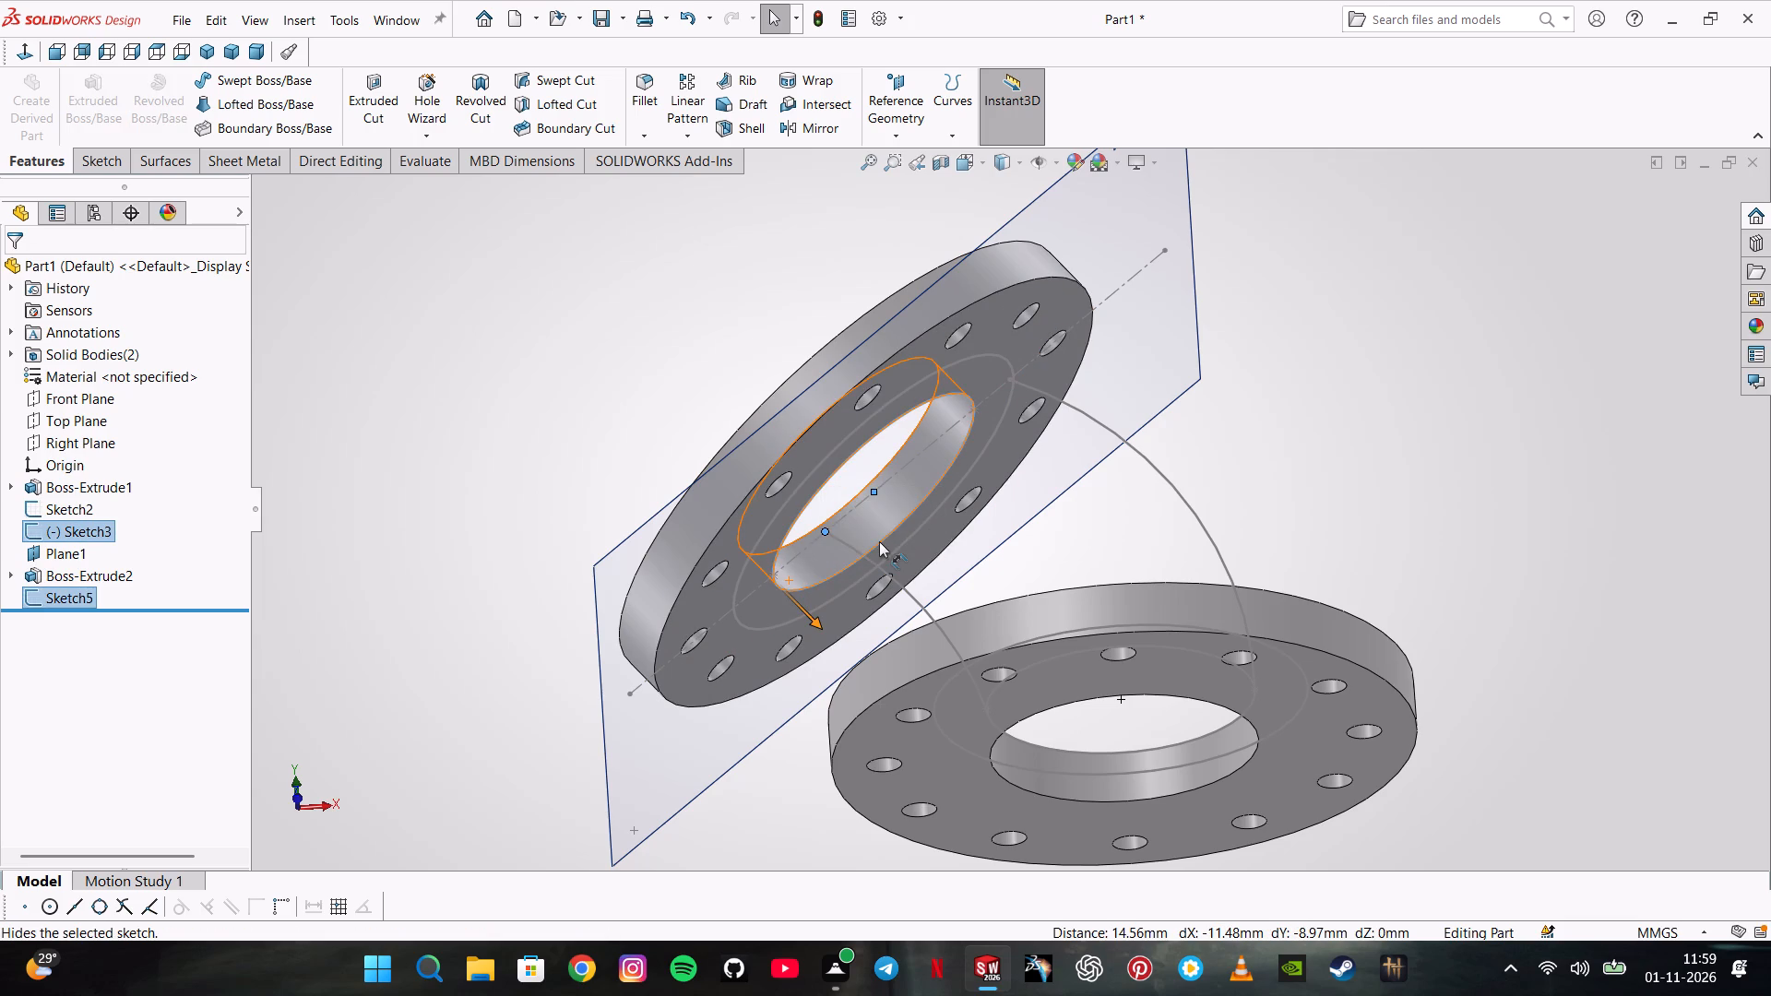
scroll(879, 541, down, 4)
key(Escape)
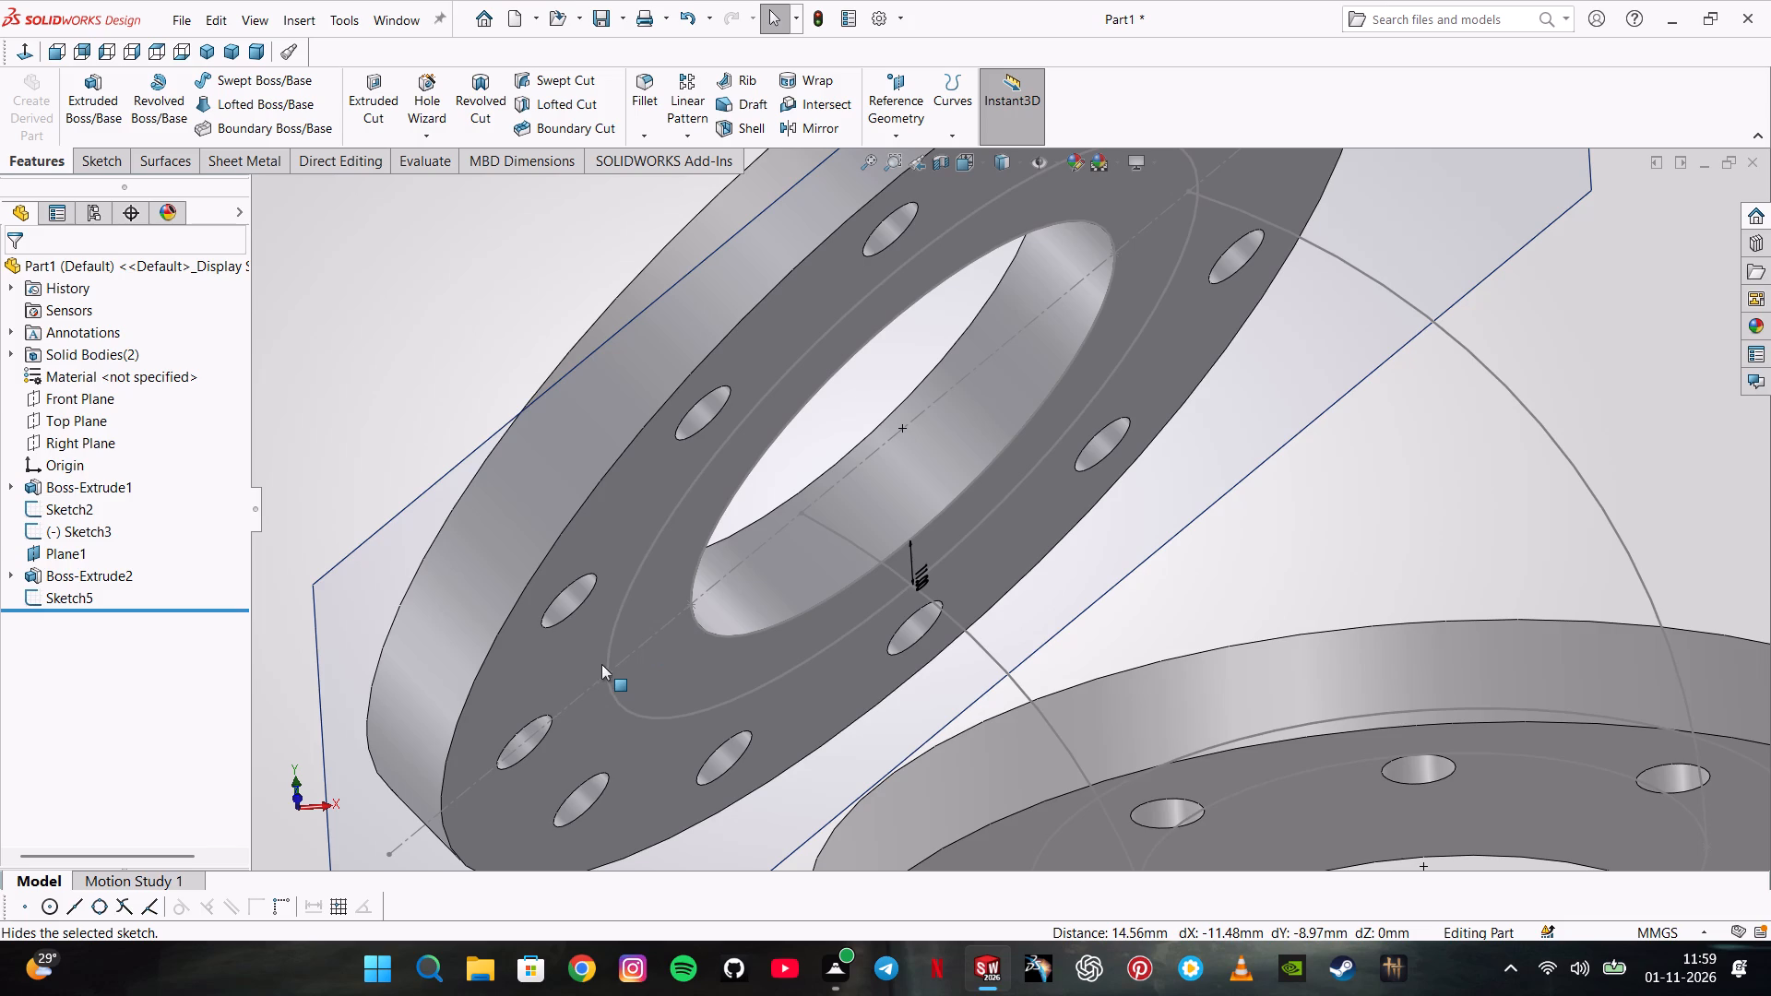
ctrl+click(803, 514)
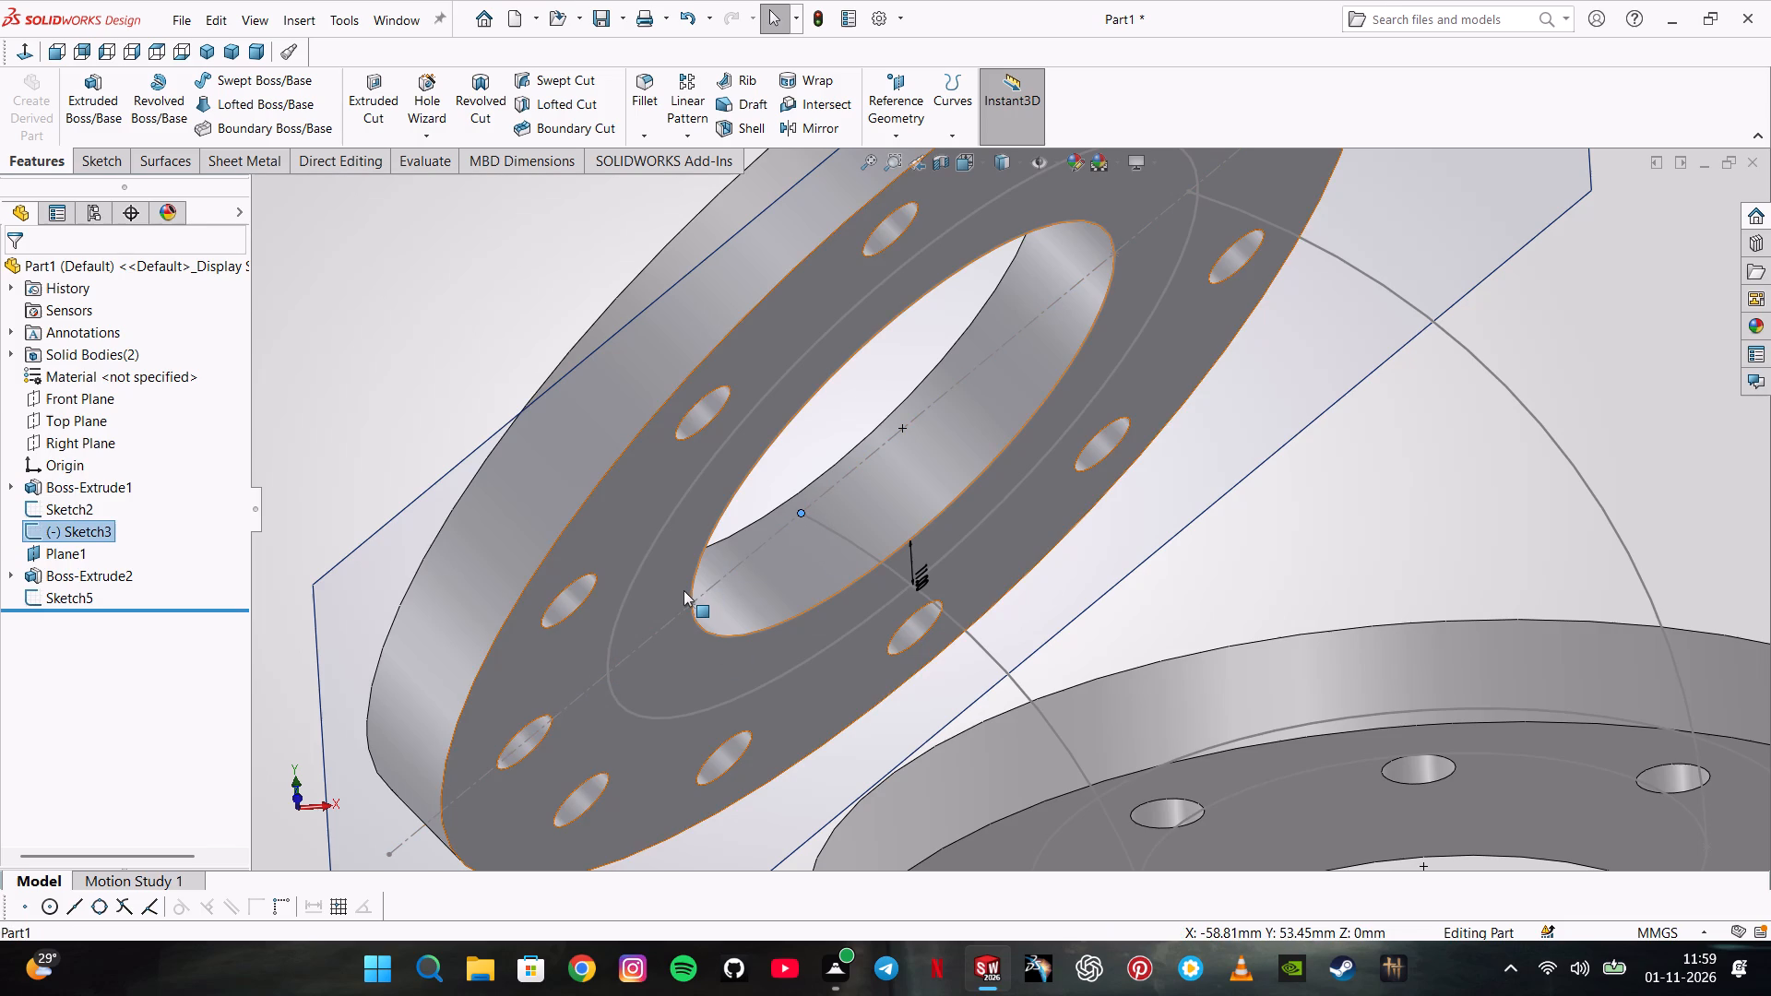
ctrl+click(691, 590)
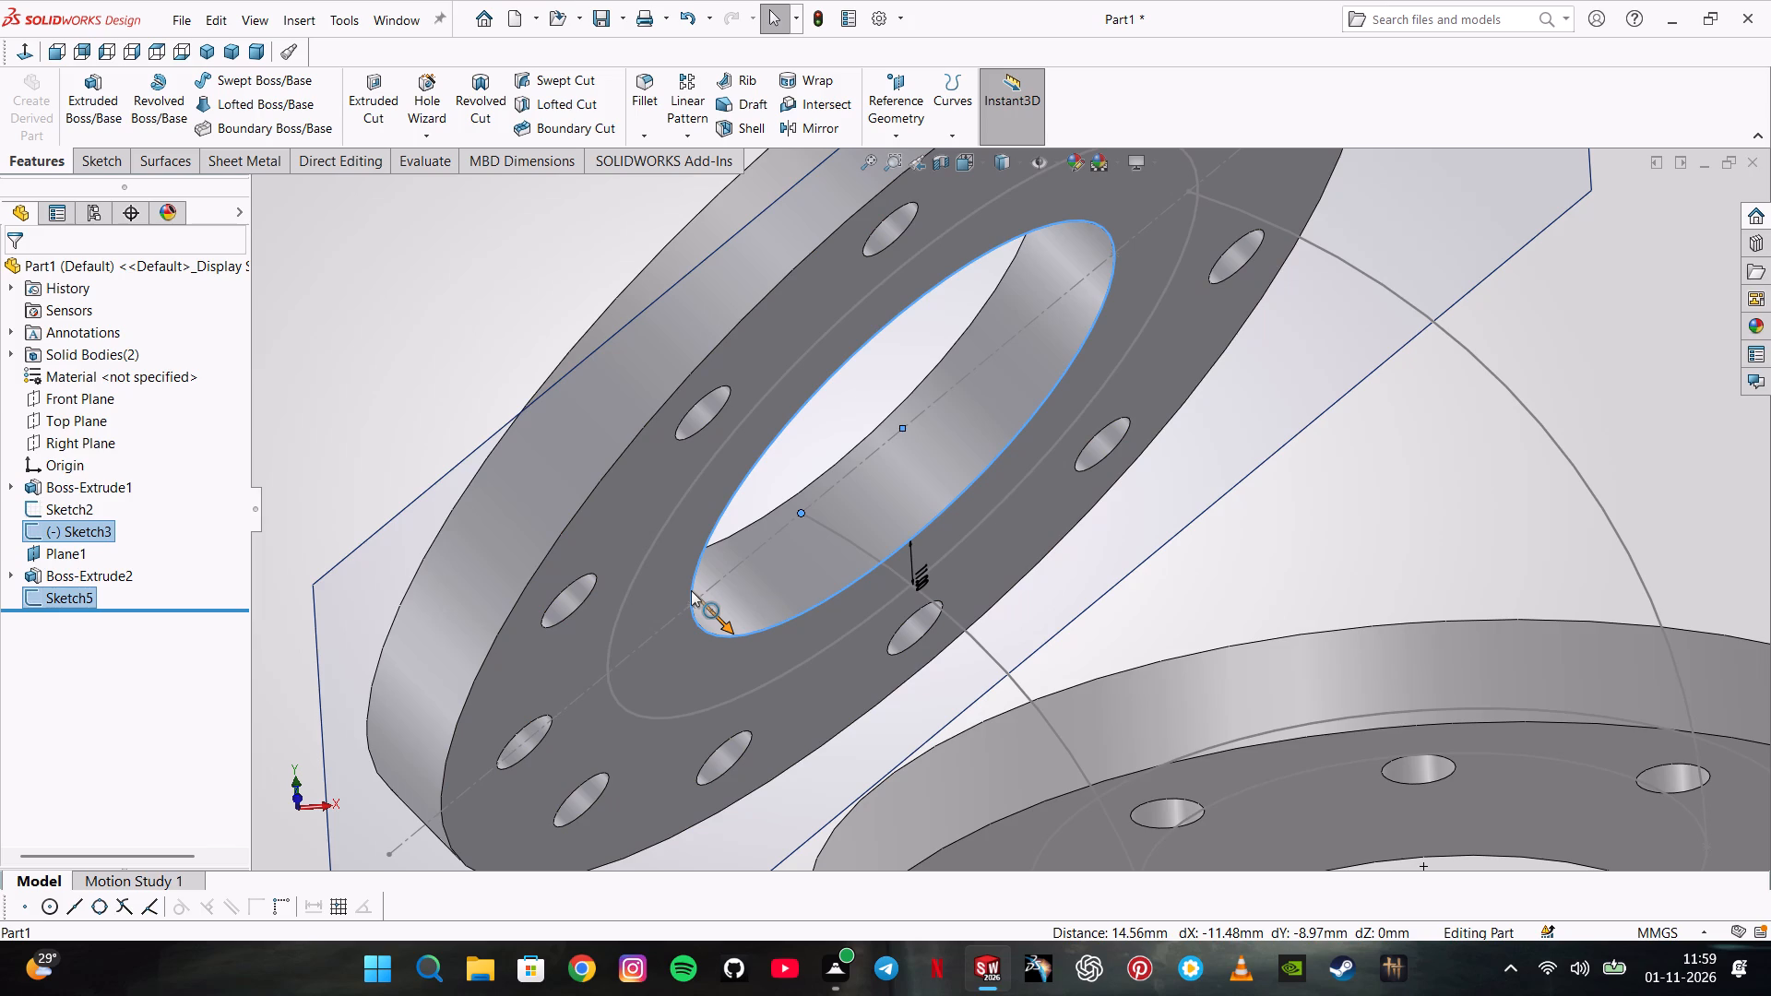
key(Escape)
key(Escape)
key(Escape)
key(Escape)
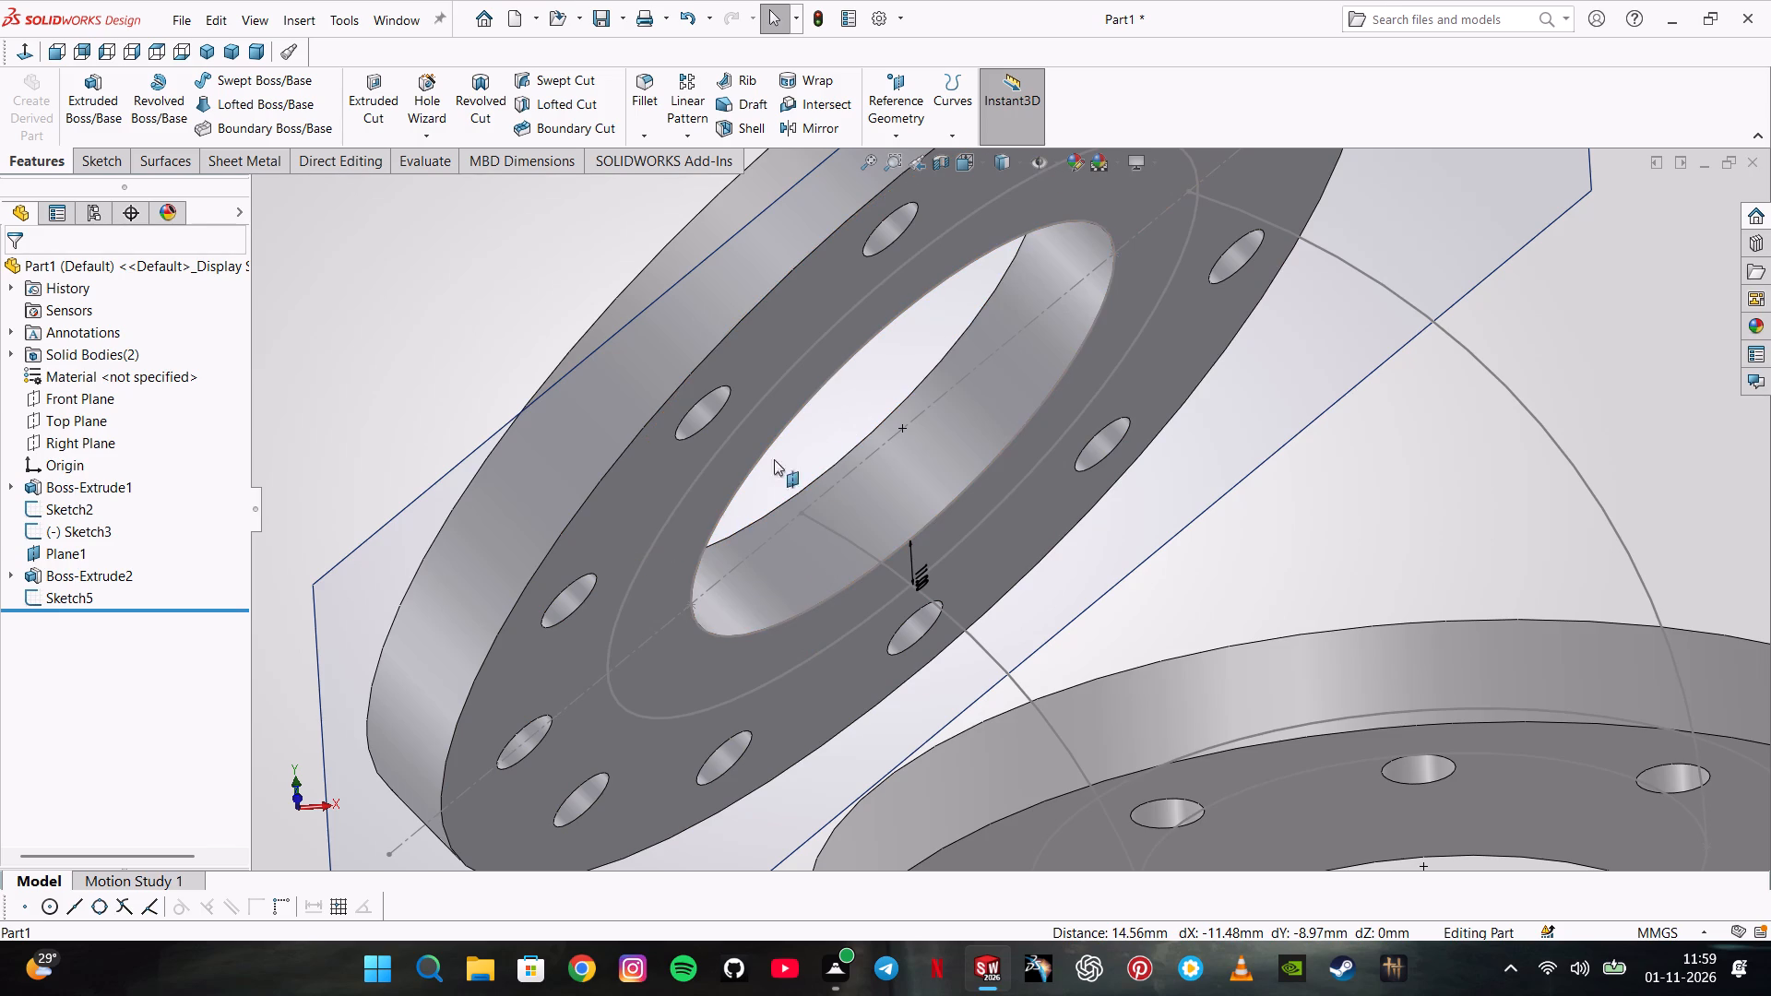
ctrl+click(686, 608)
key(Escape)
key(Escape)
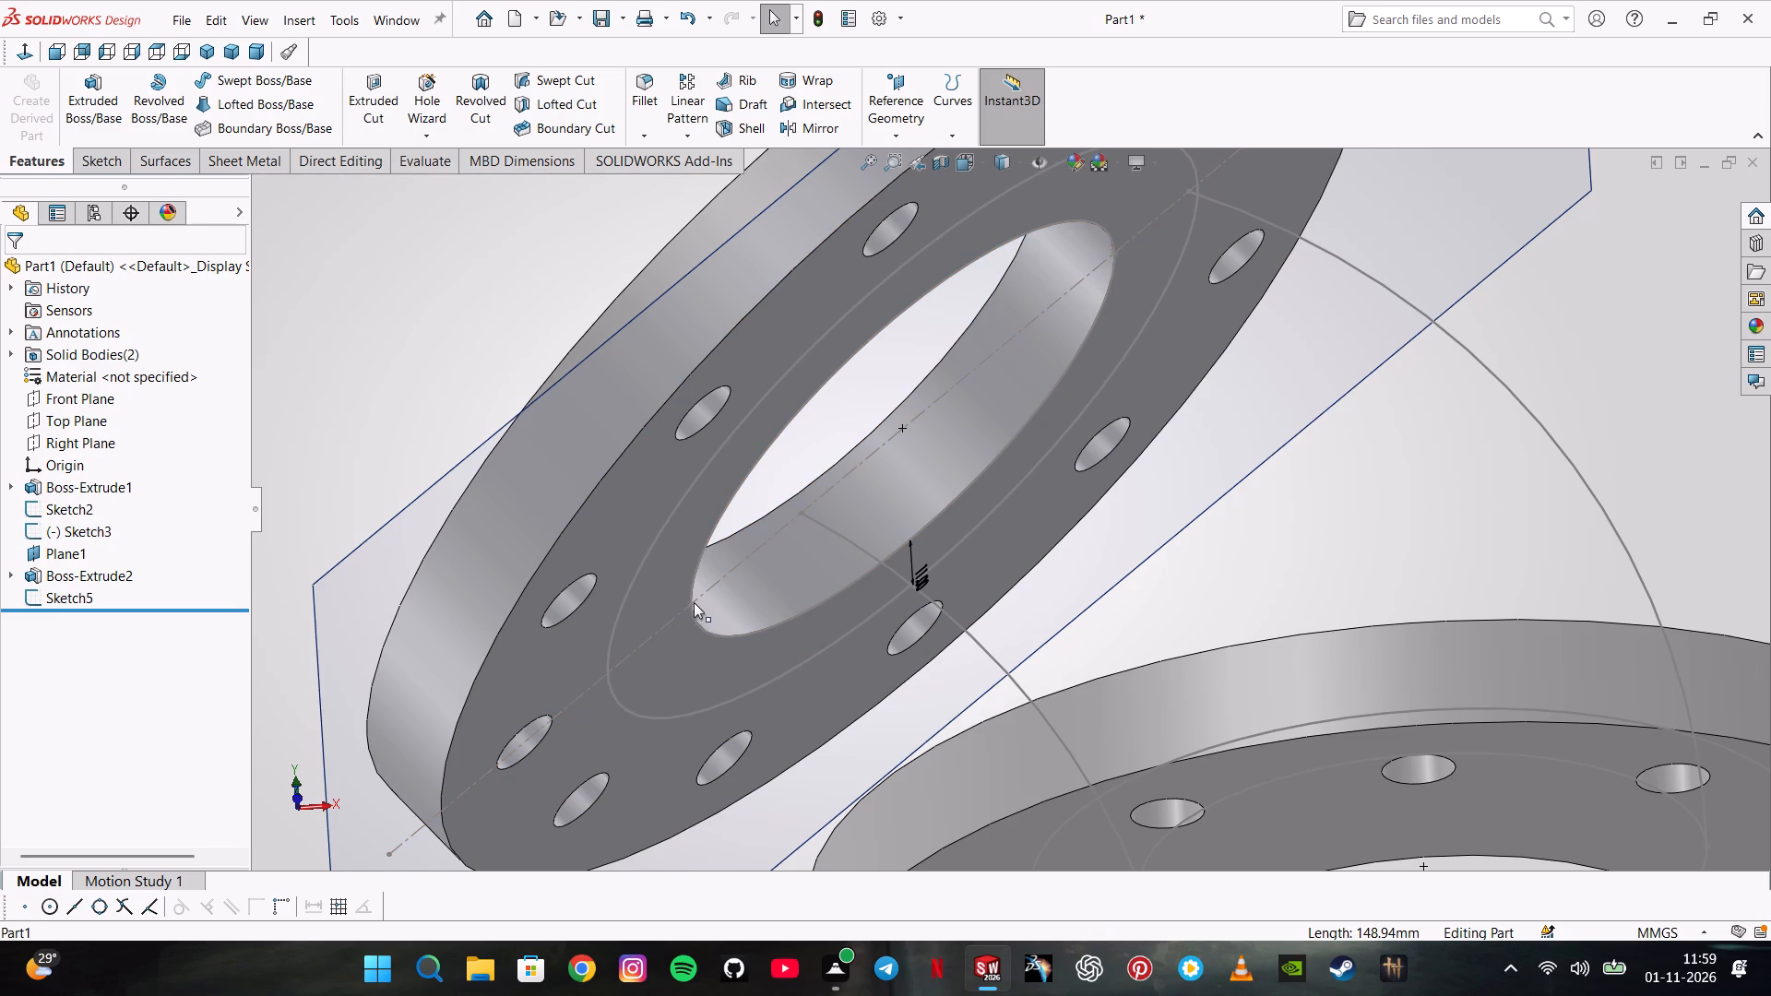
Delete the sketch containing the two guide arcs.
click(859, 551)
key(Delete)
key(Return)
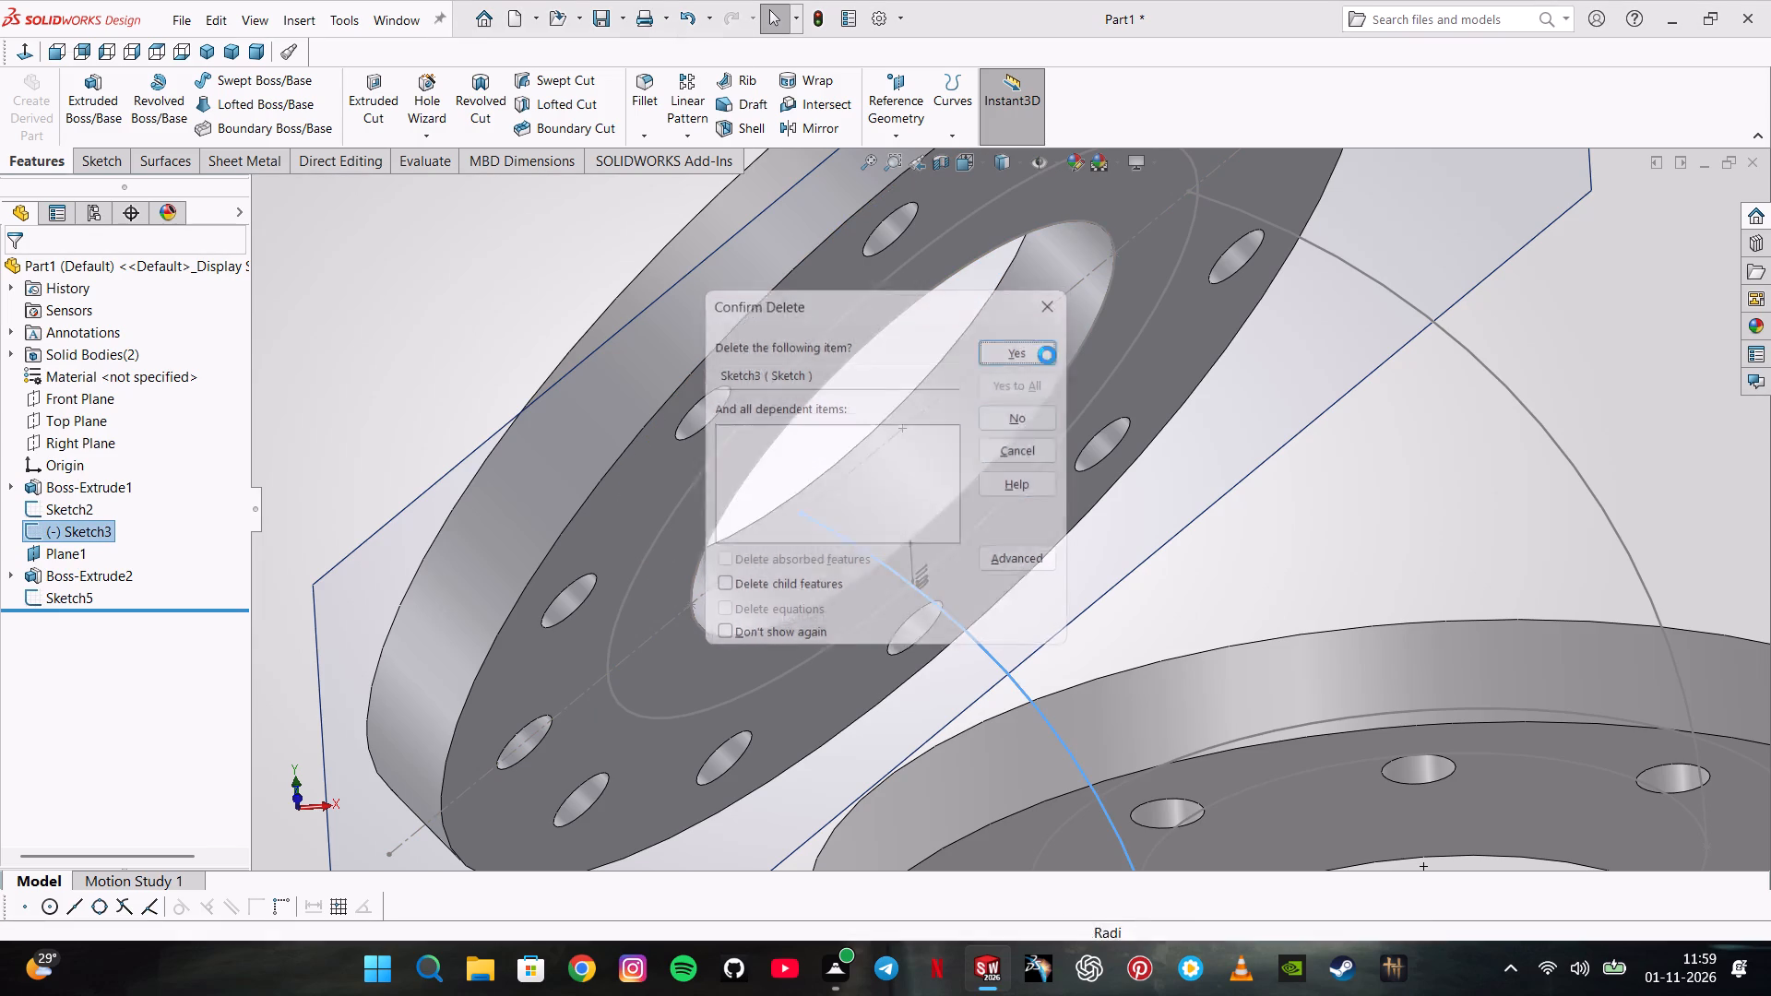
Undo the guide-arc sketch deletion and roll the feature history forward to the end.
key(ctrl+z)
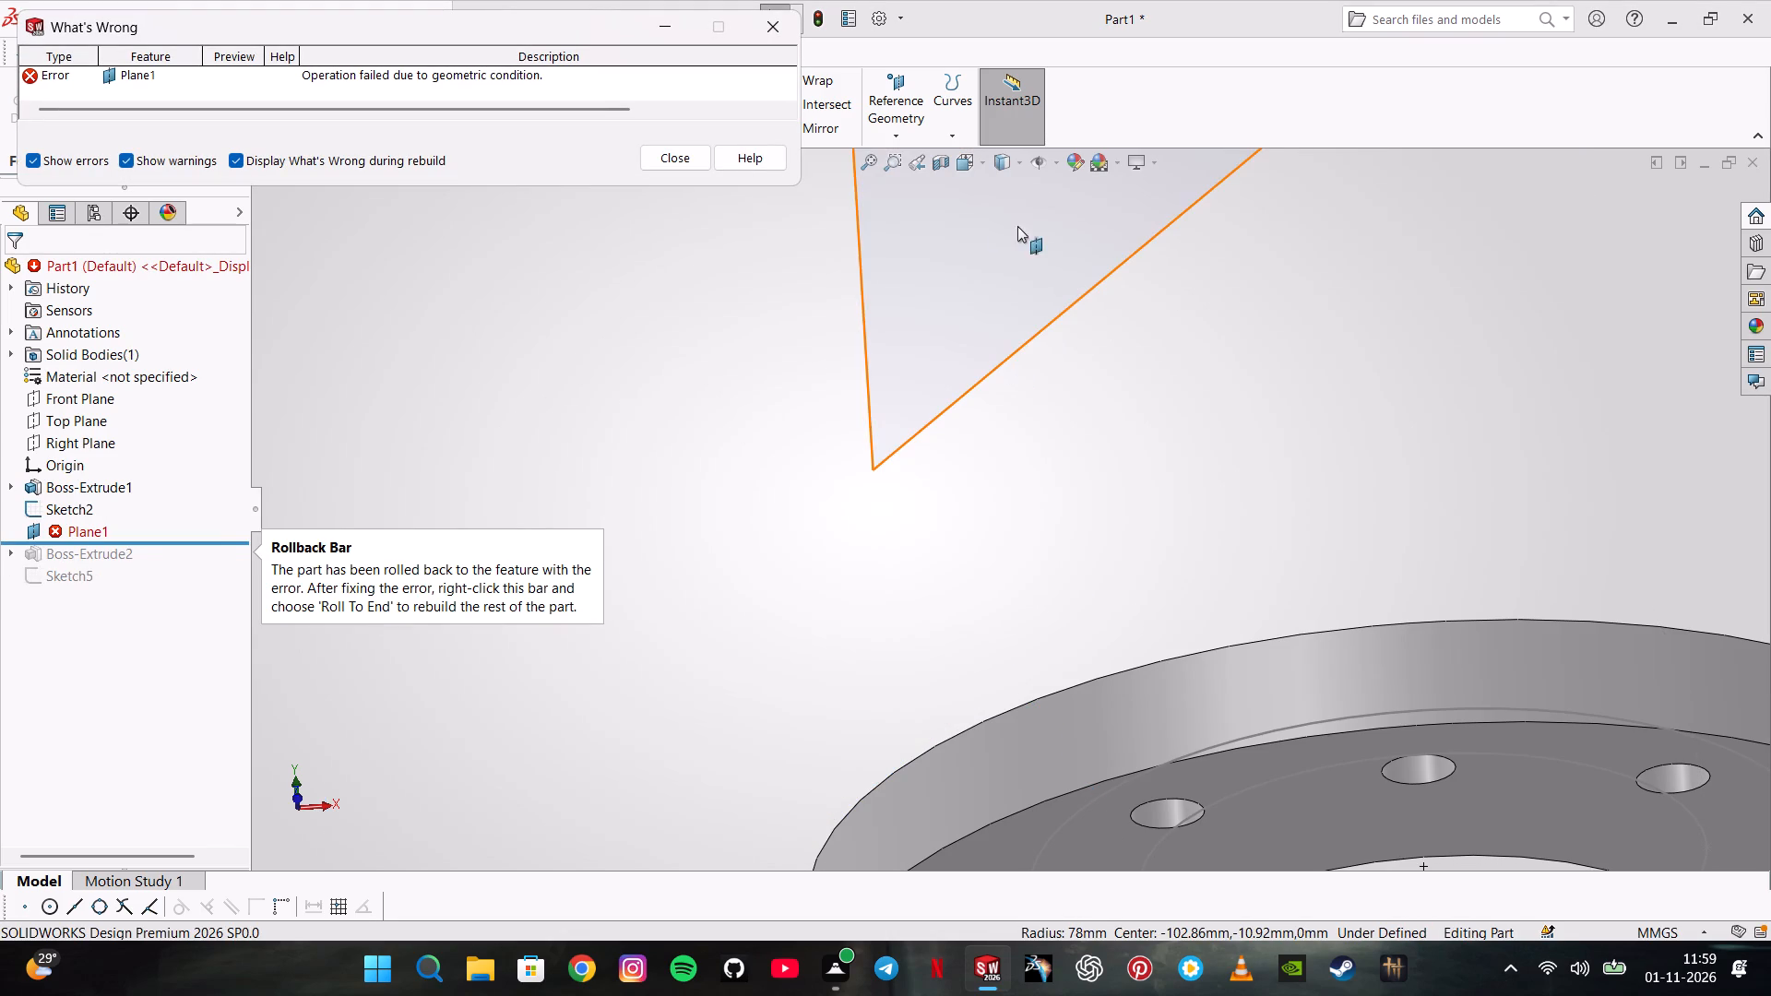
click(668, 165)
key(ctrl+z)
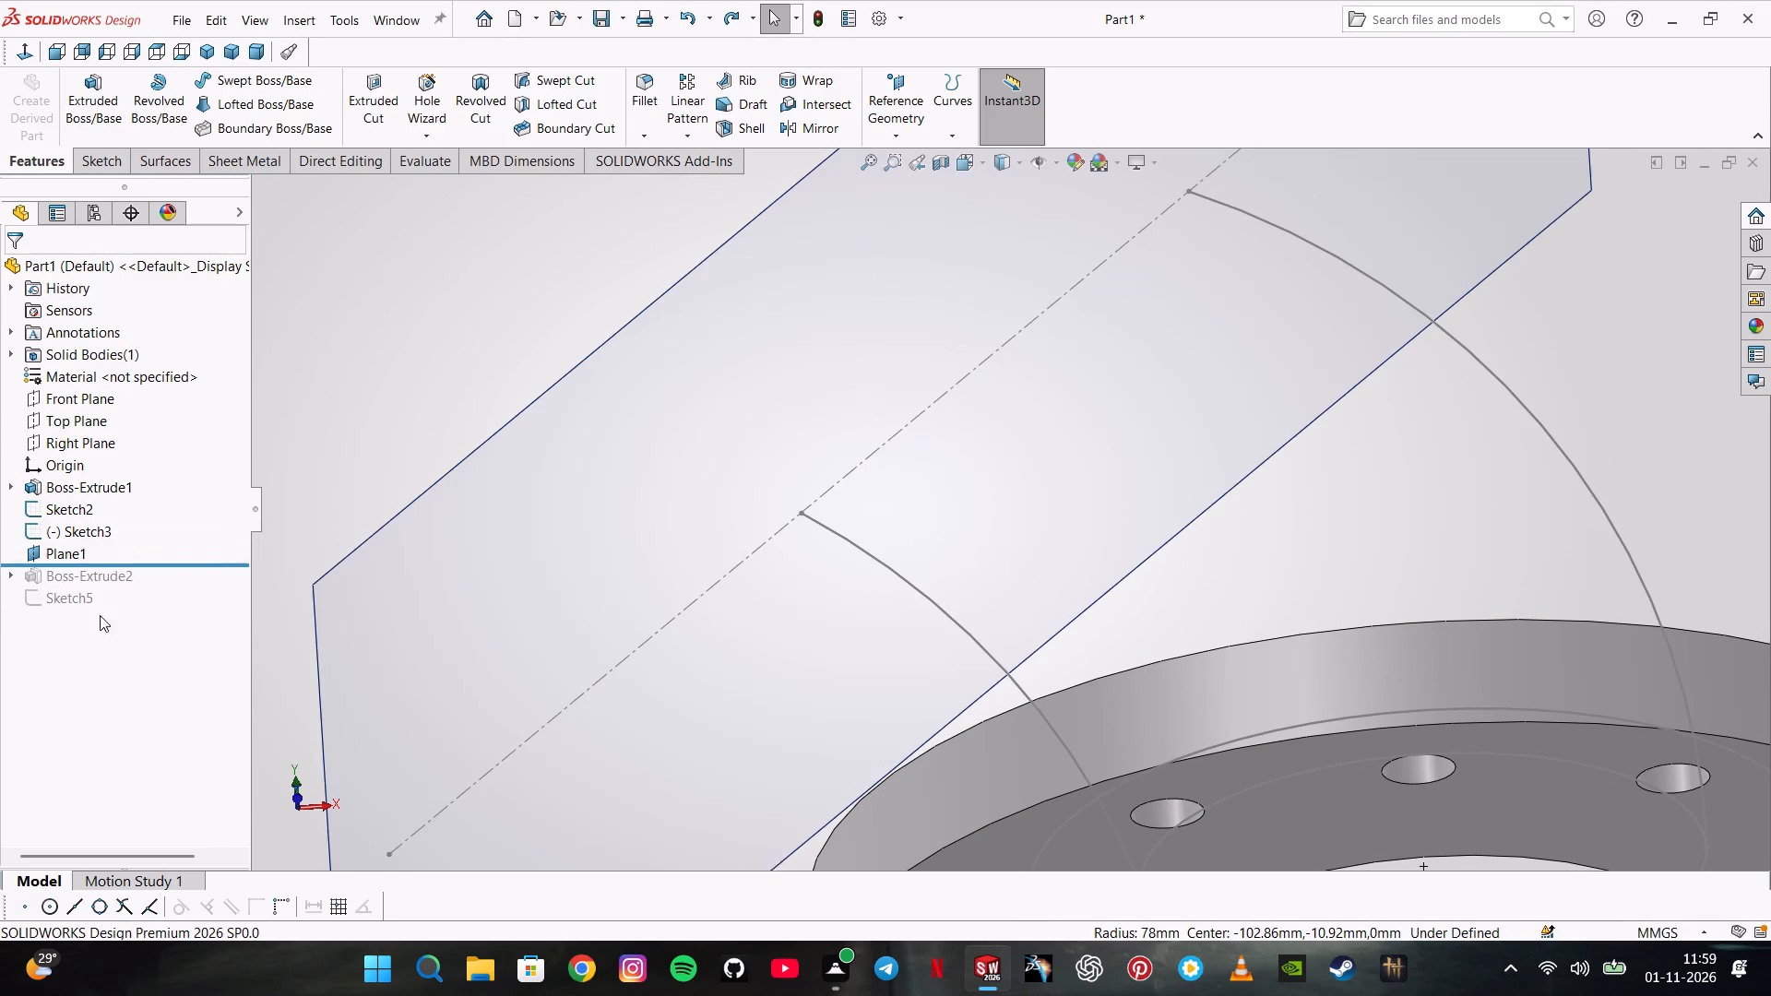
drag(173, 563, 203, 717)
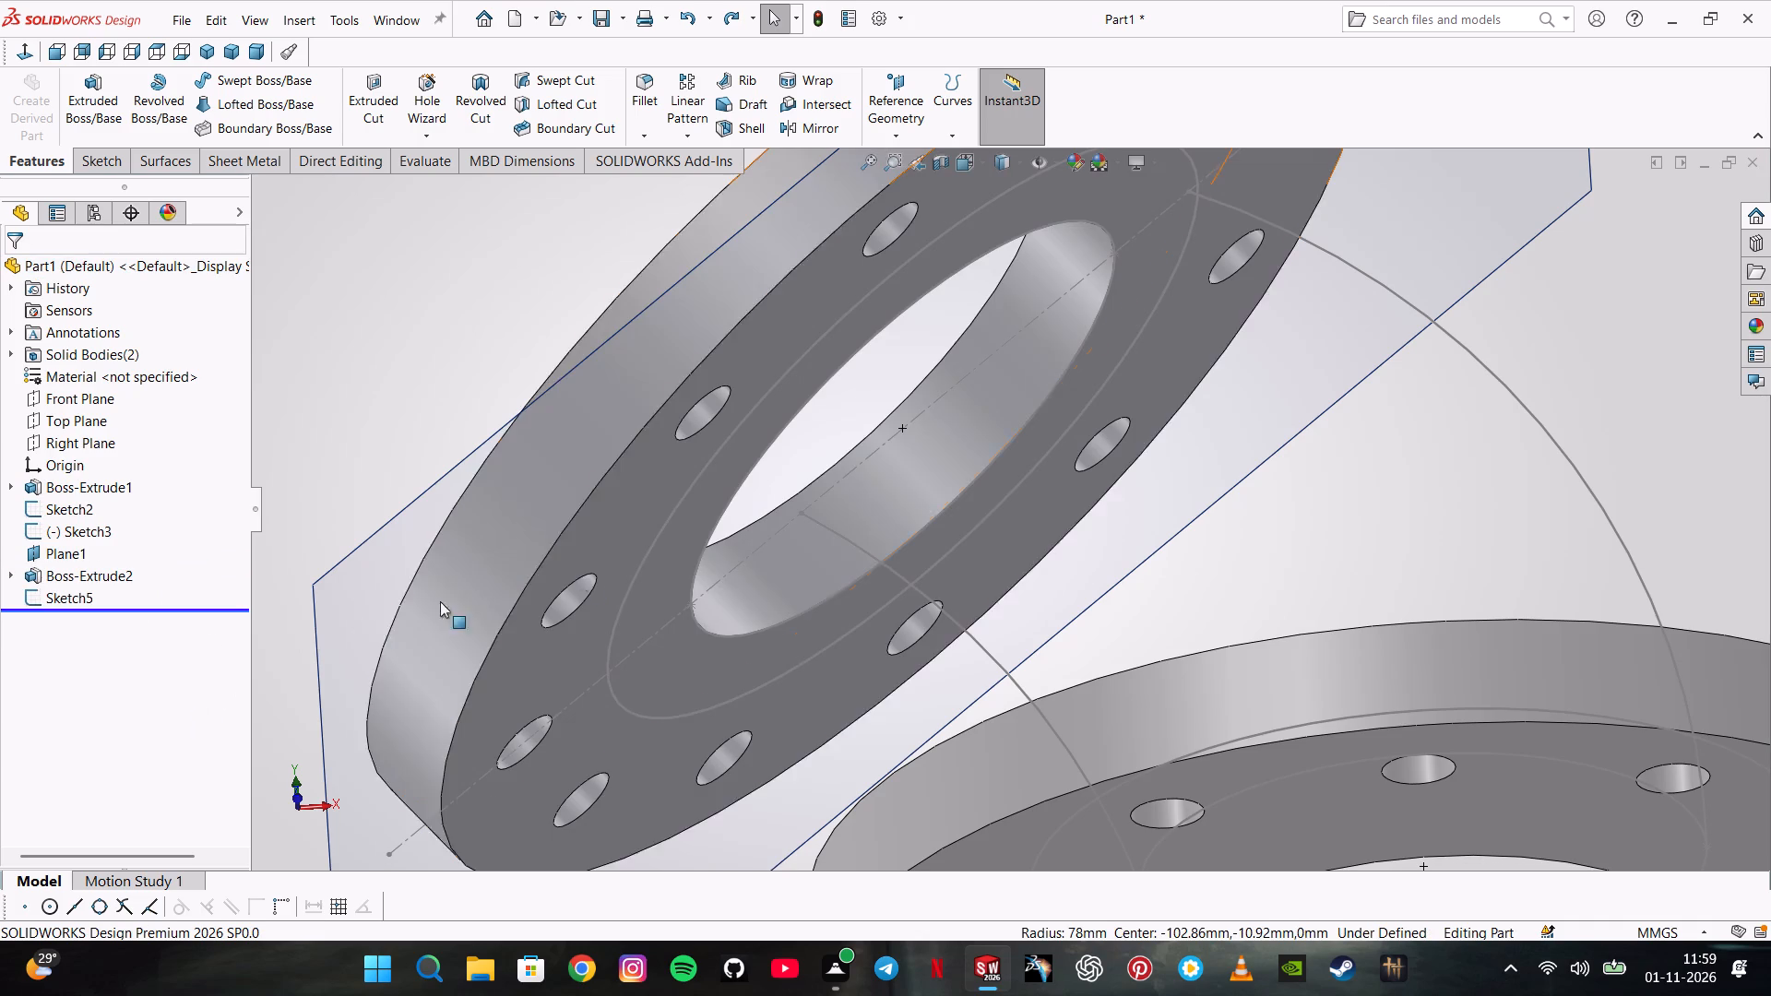
Measure again from the shorter guide arc's upper end point to the sketch point where the centerline meets the slanted flange's bore circle.
ctrl+click(802, 512)
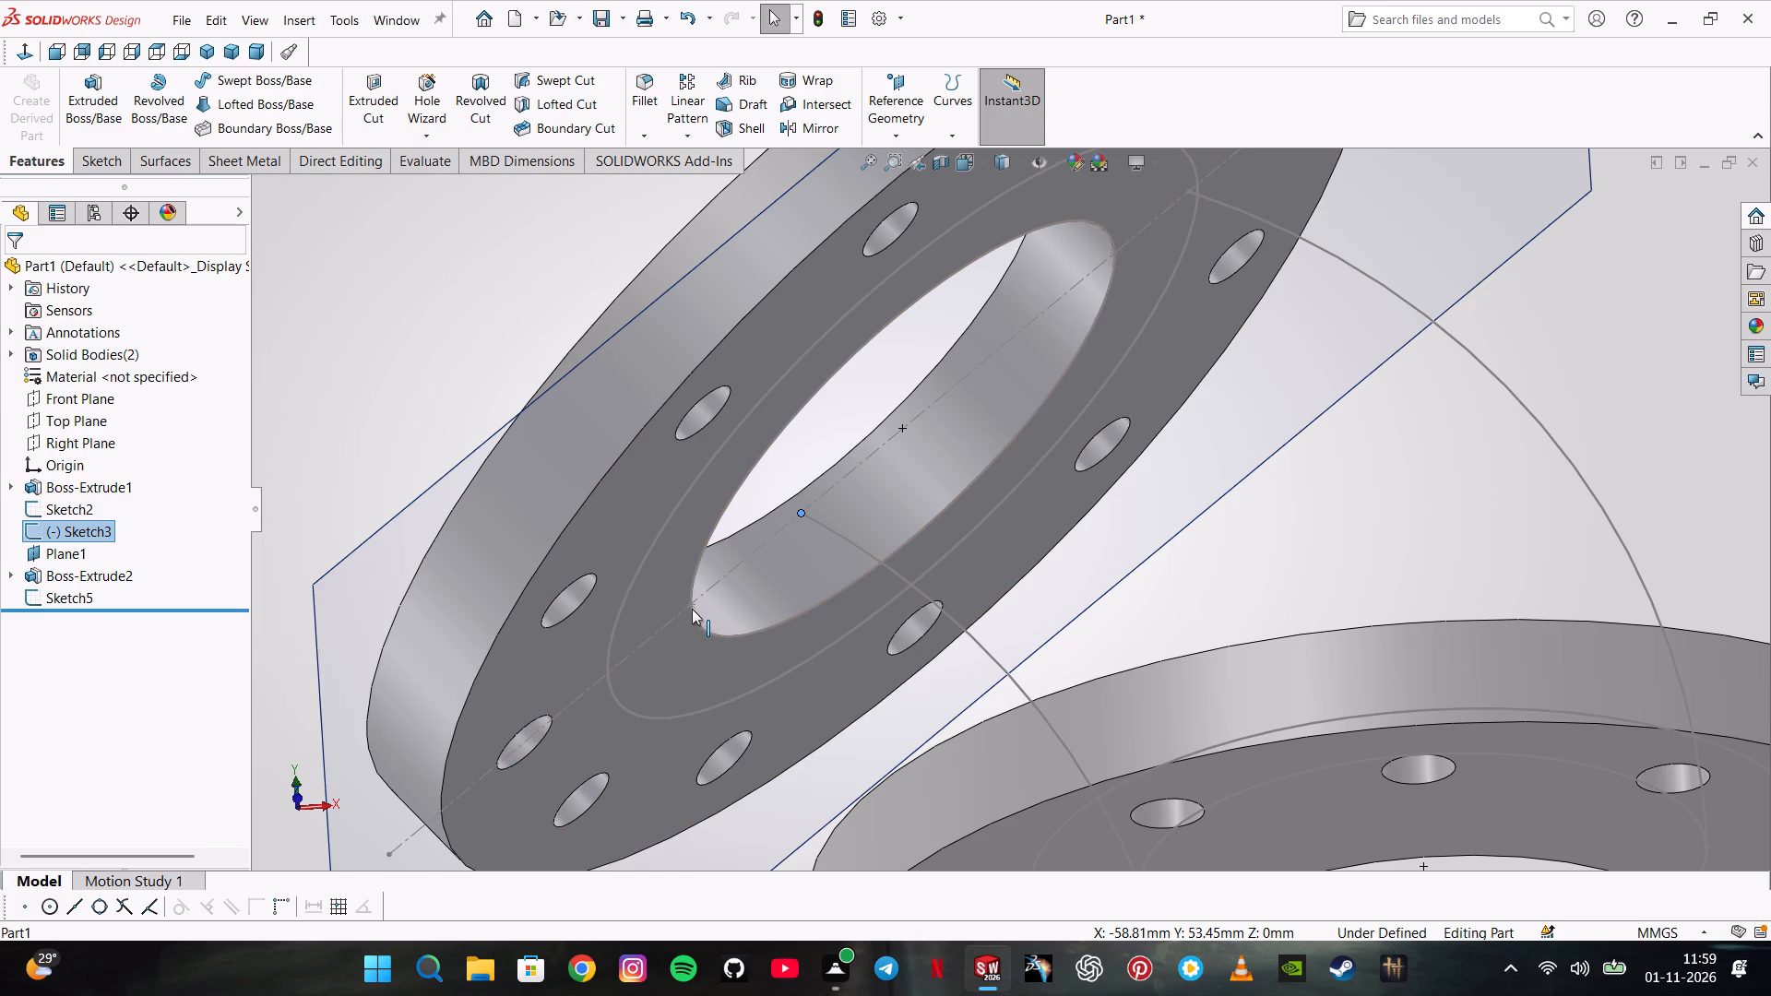
ctrl+click(693, 602)
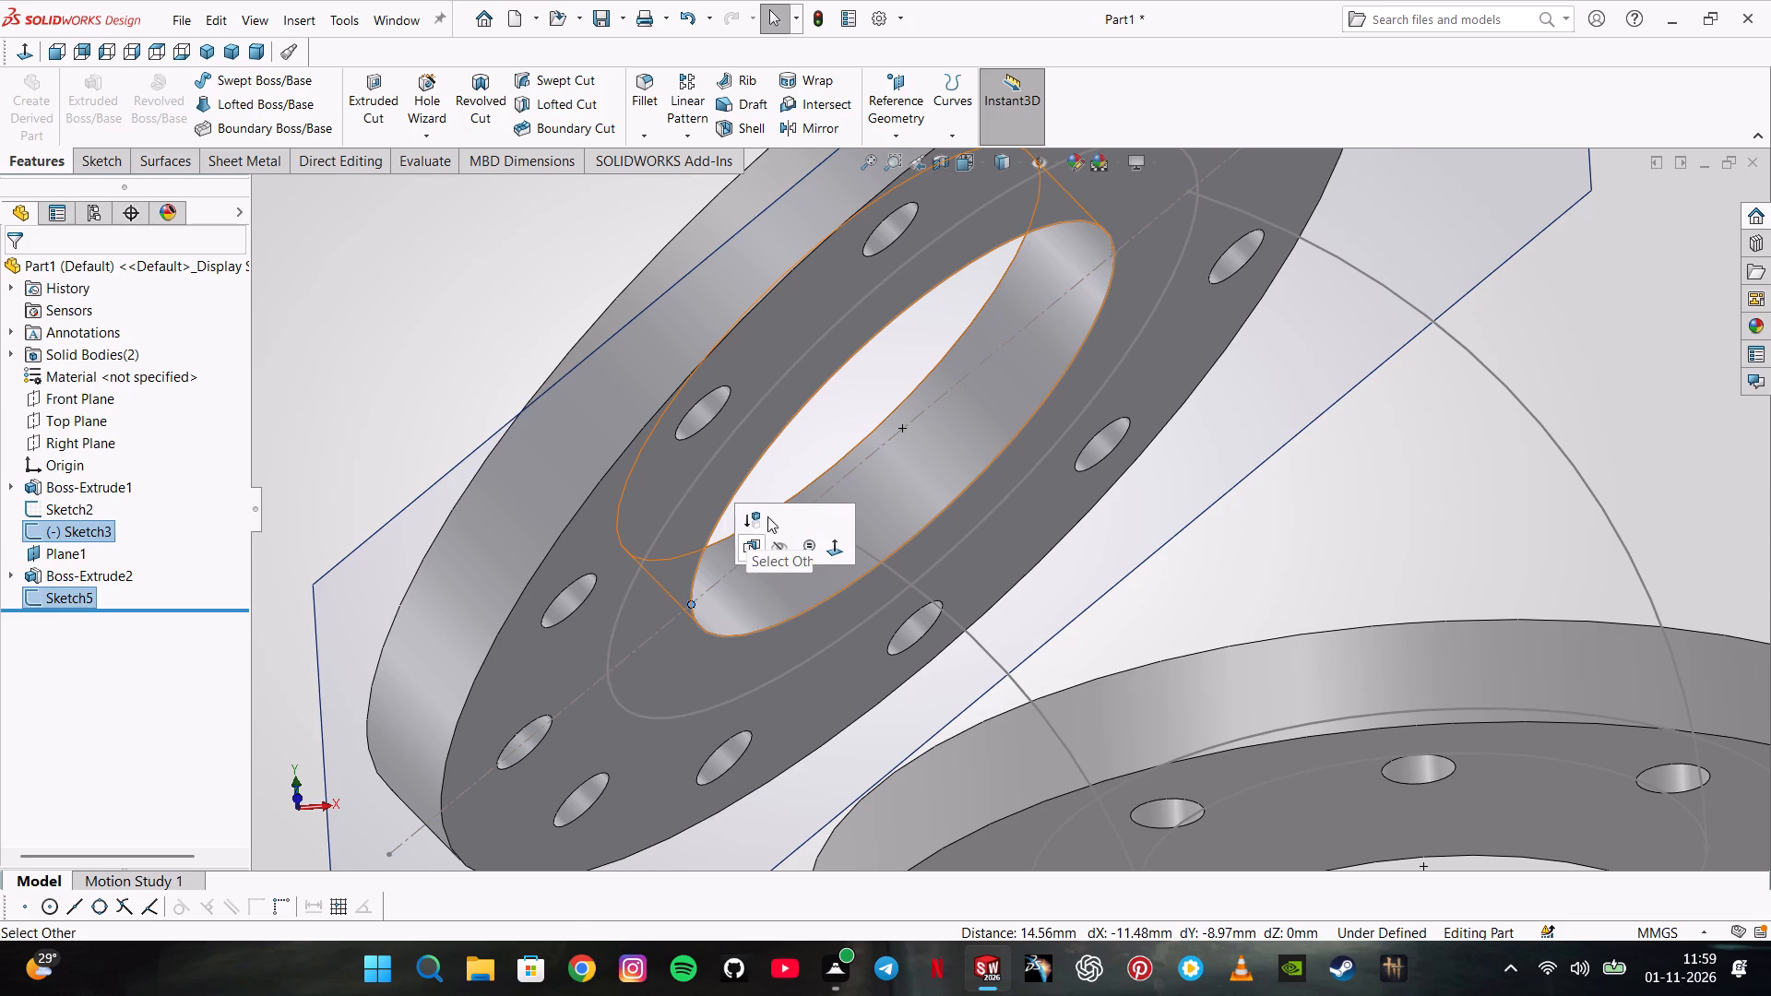
key(Escape)
key(Escape)
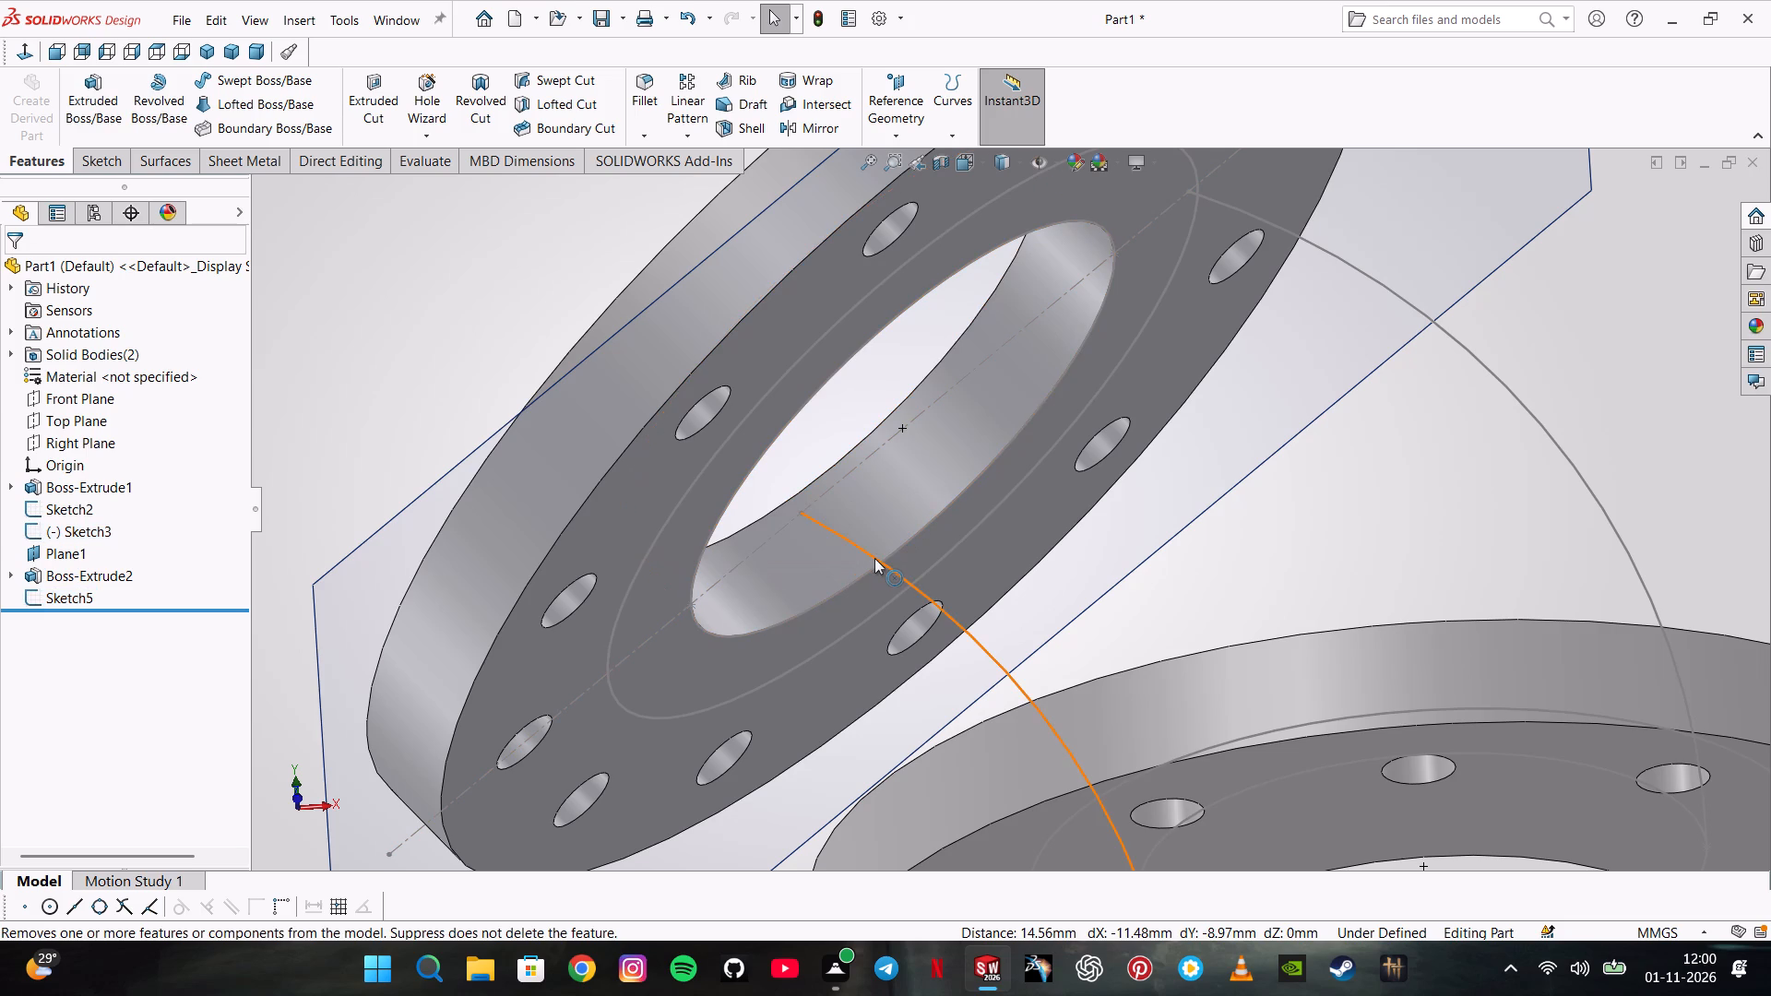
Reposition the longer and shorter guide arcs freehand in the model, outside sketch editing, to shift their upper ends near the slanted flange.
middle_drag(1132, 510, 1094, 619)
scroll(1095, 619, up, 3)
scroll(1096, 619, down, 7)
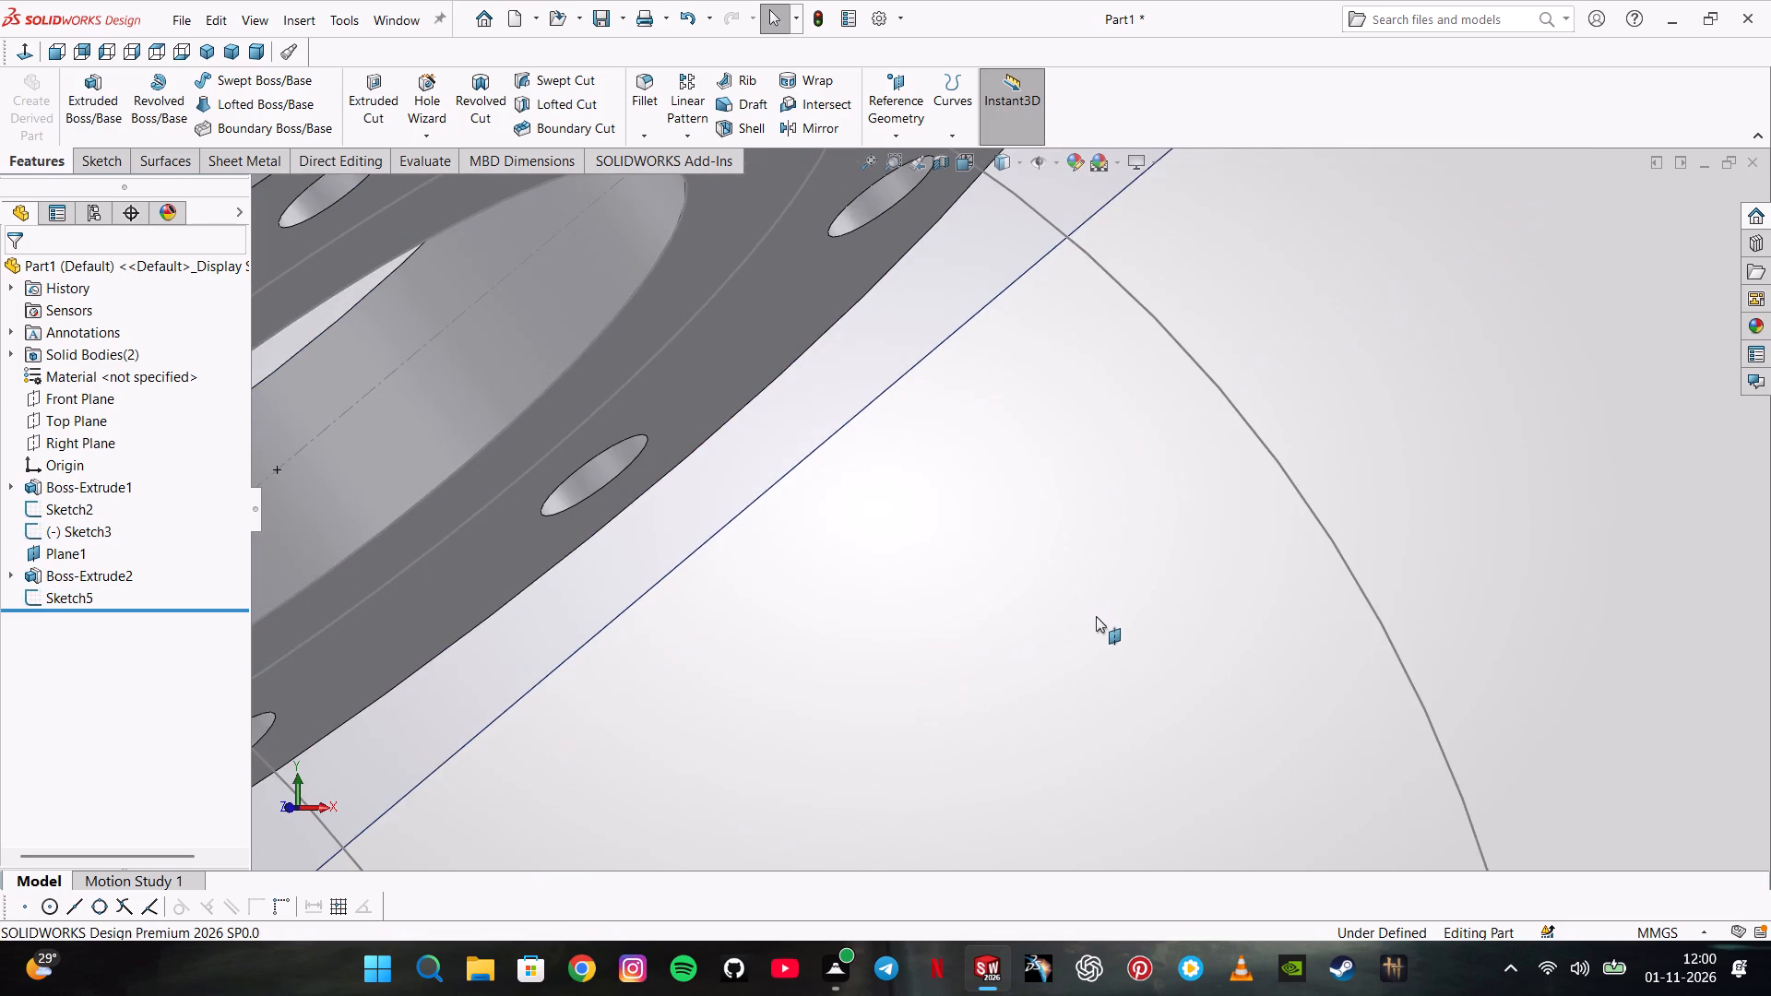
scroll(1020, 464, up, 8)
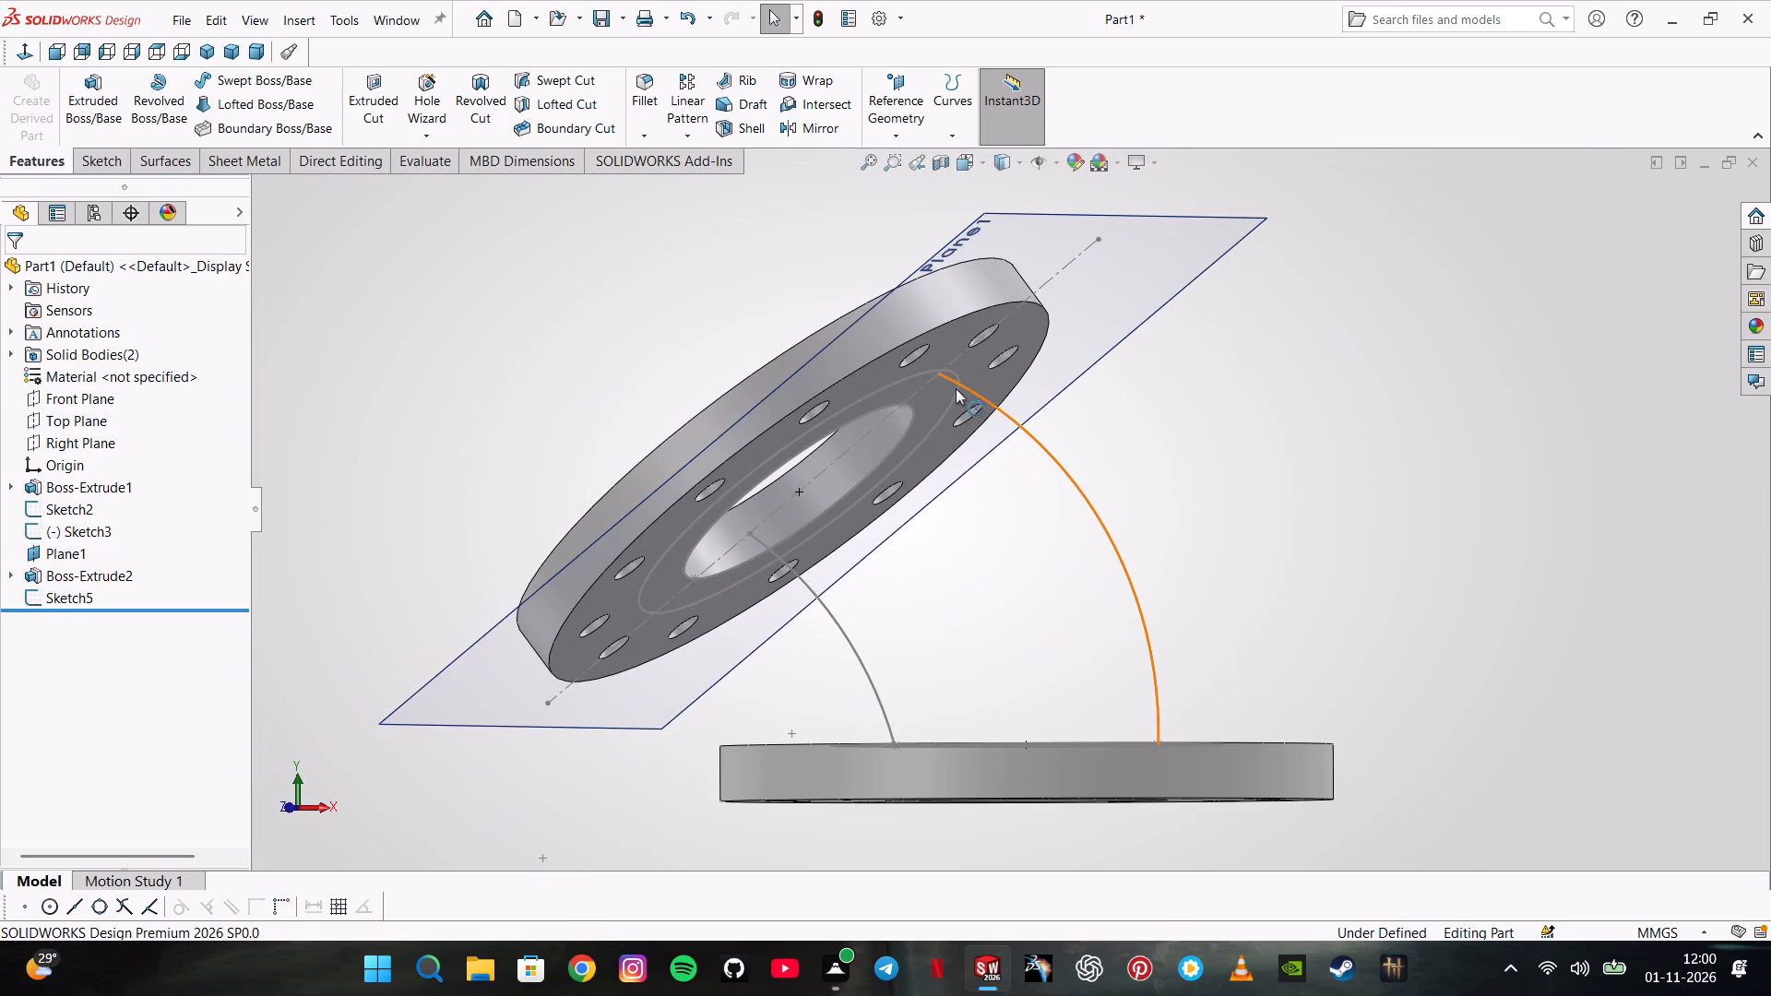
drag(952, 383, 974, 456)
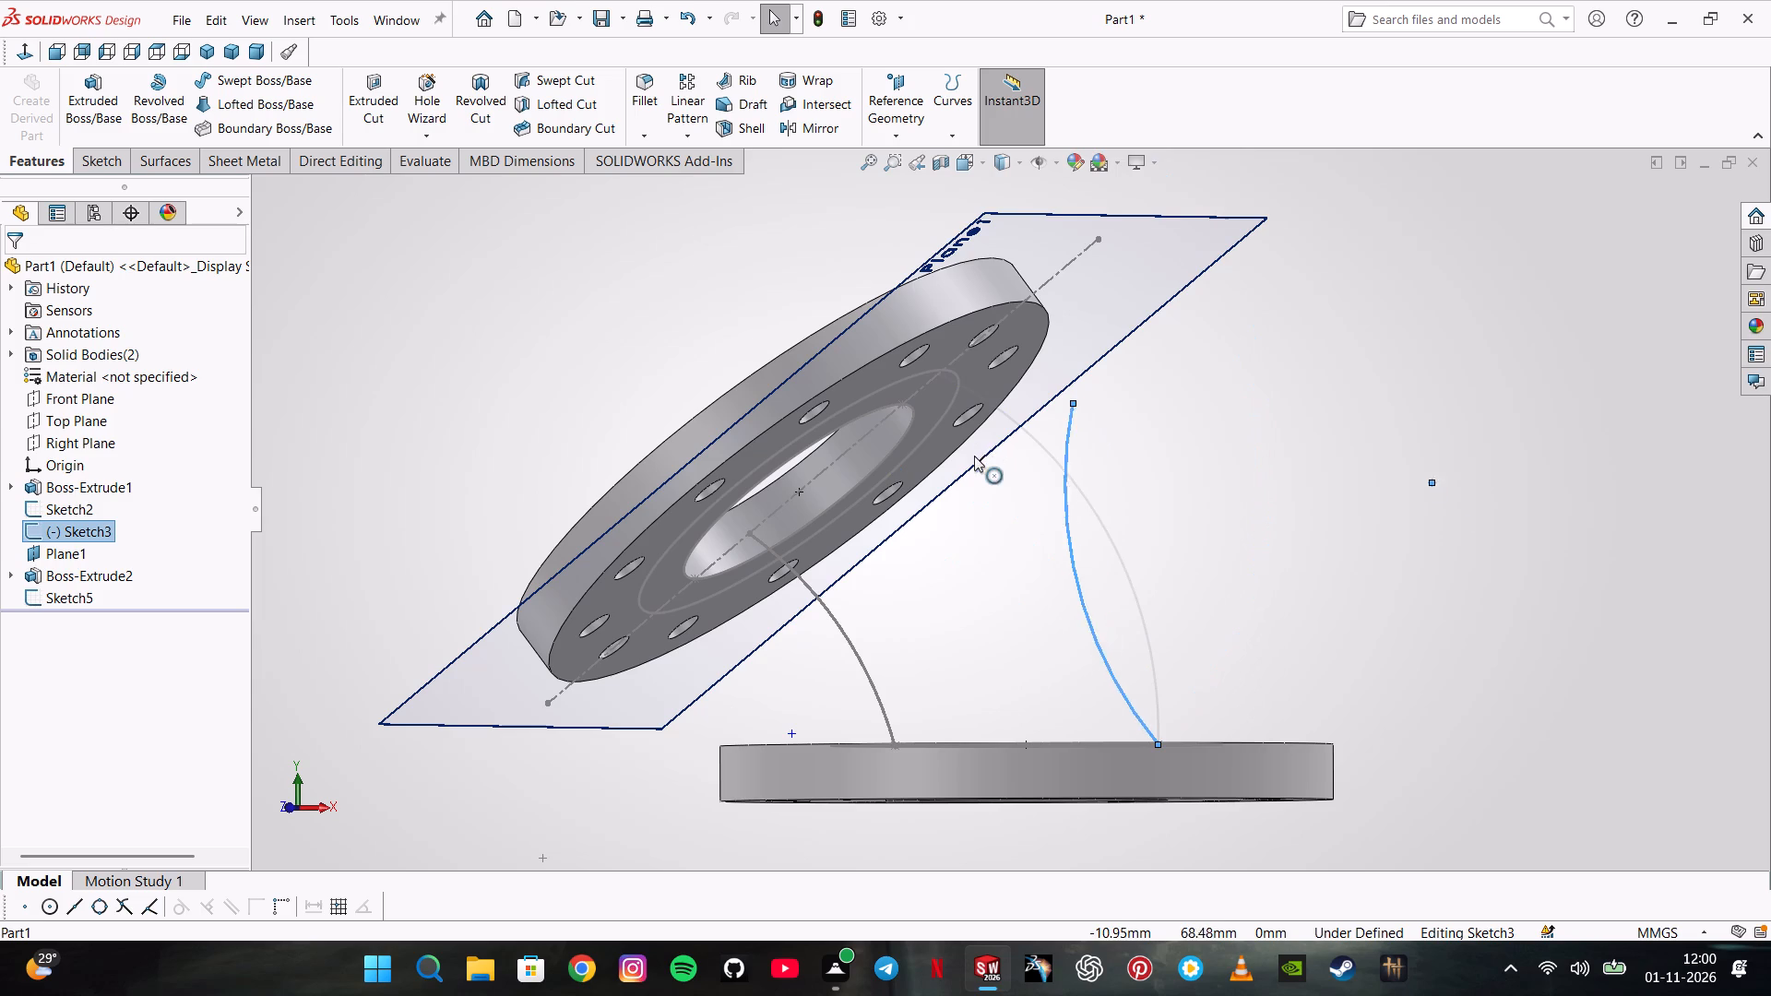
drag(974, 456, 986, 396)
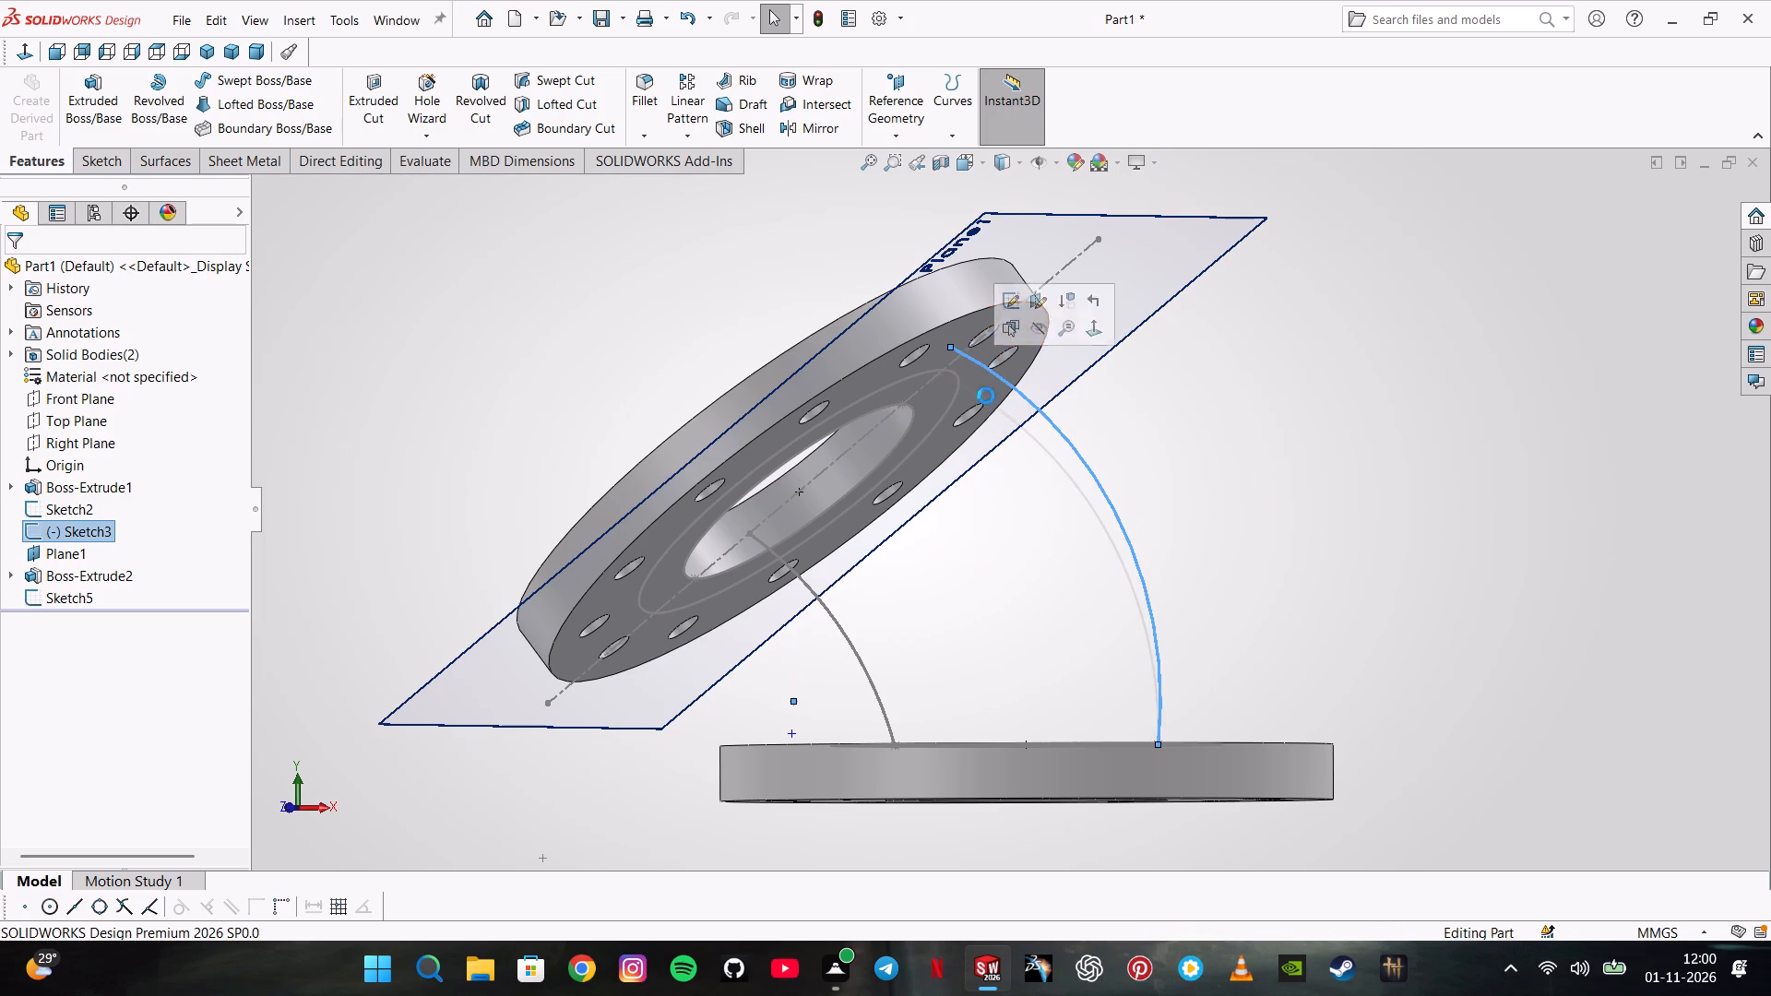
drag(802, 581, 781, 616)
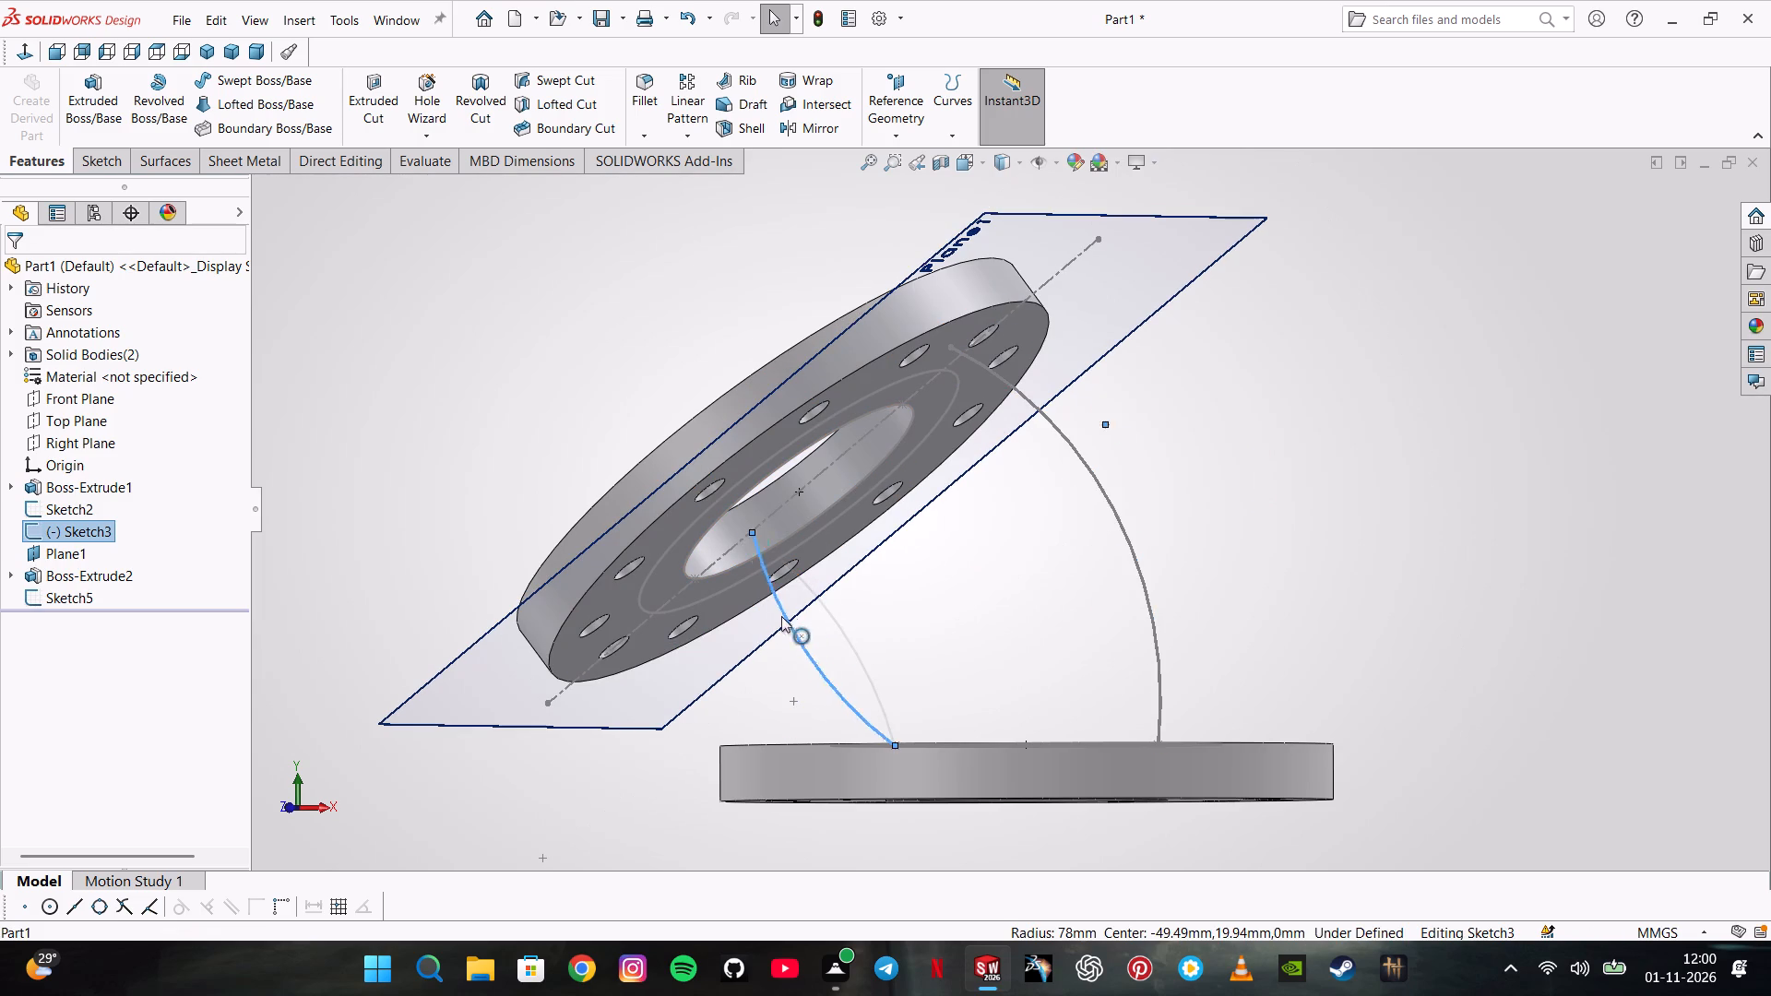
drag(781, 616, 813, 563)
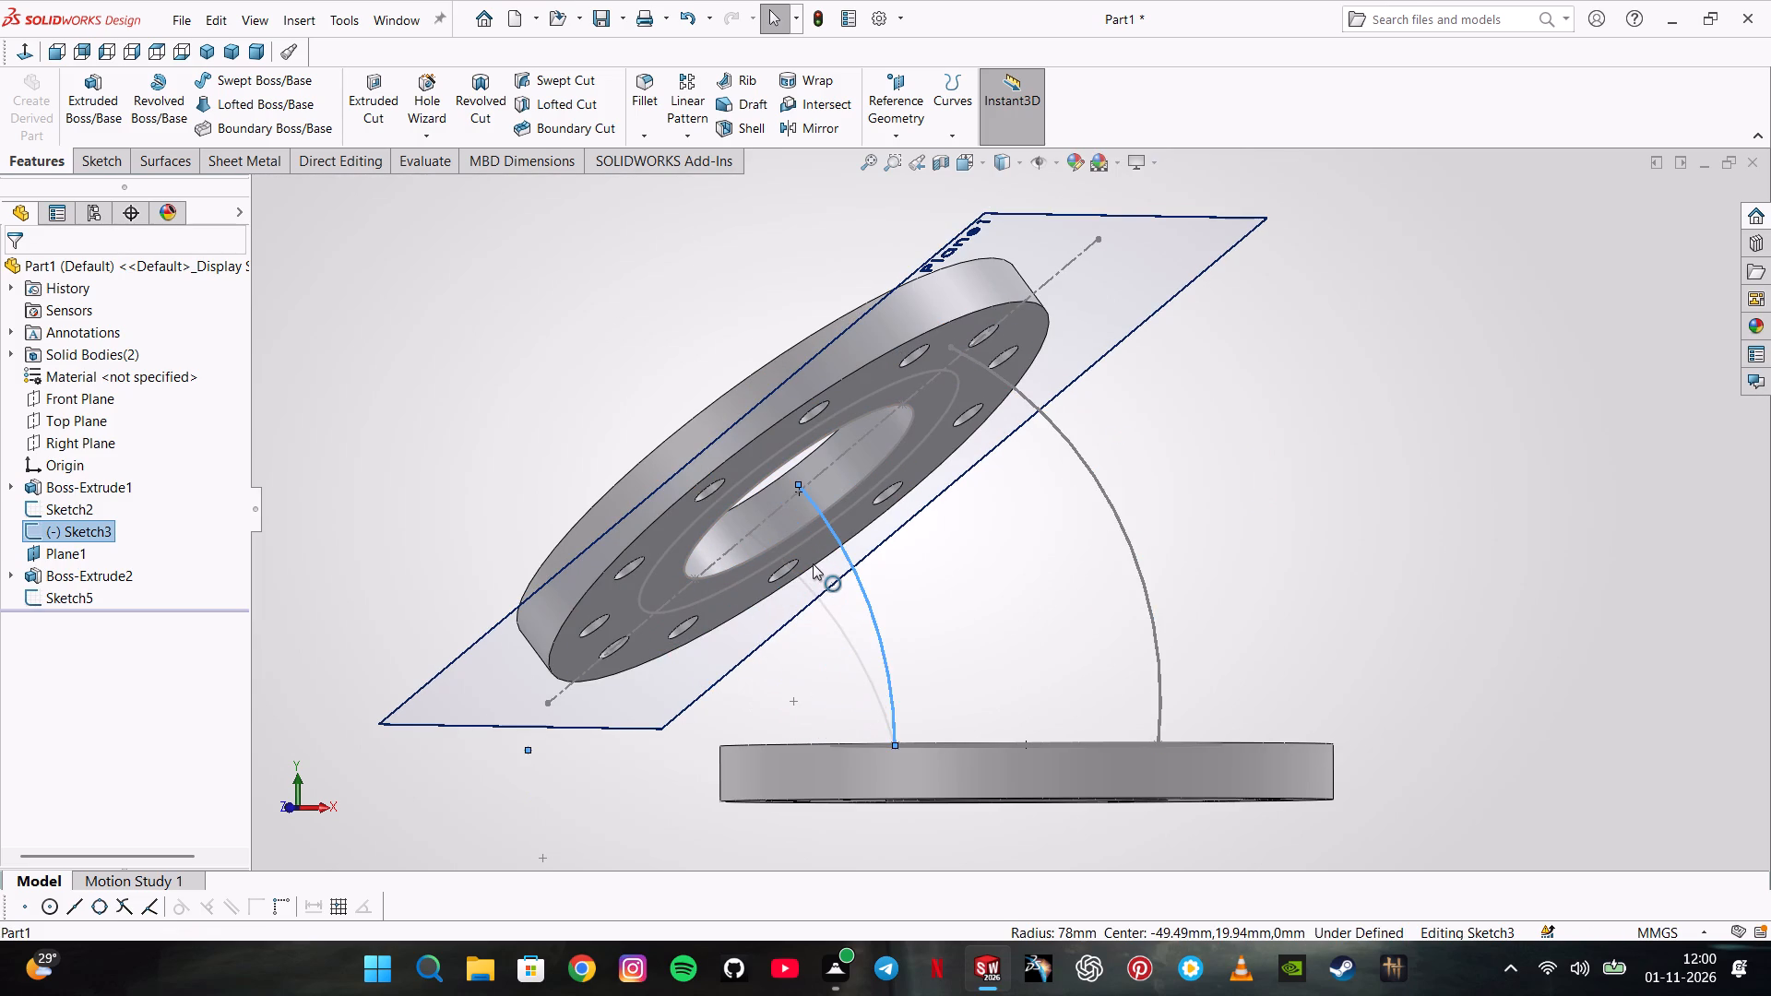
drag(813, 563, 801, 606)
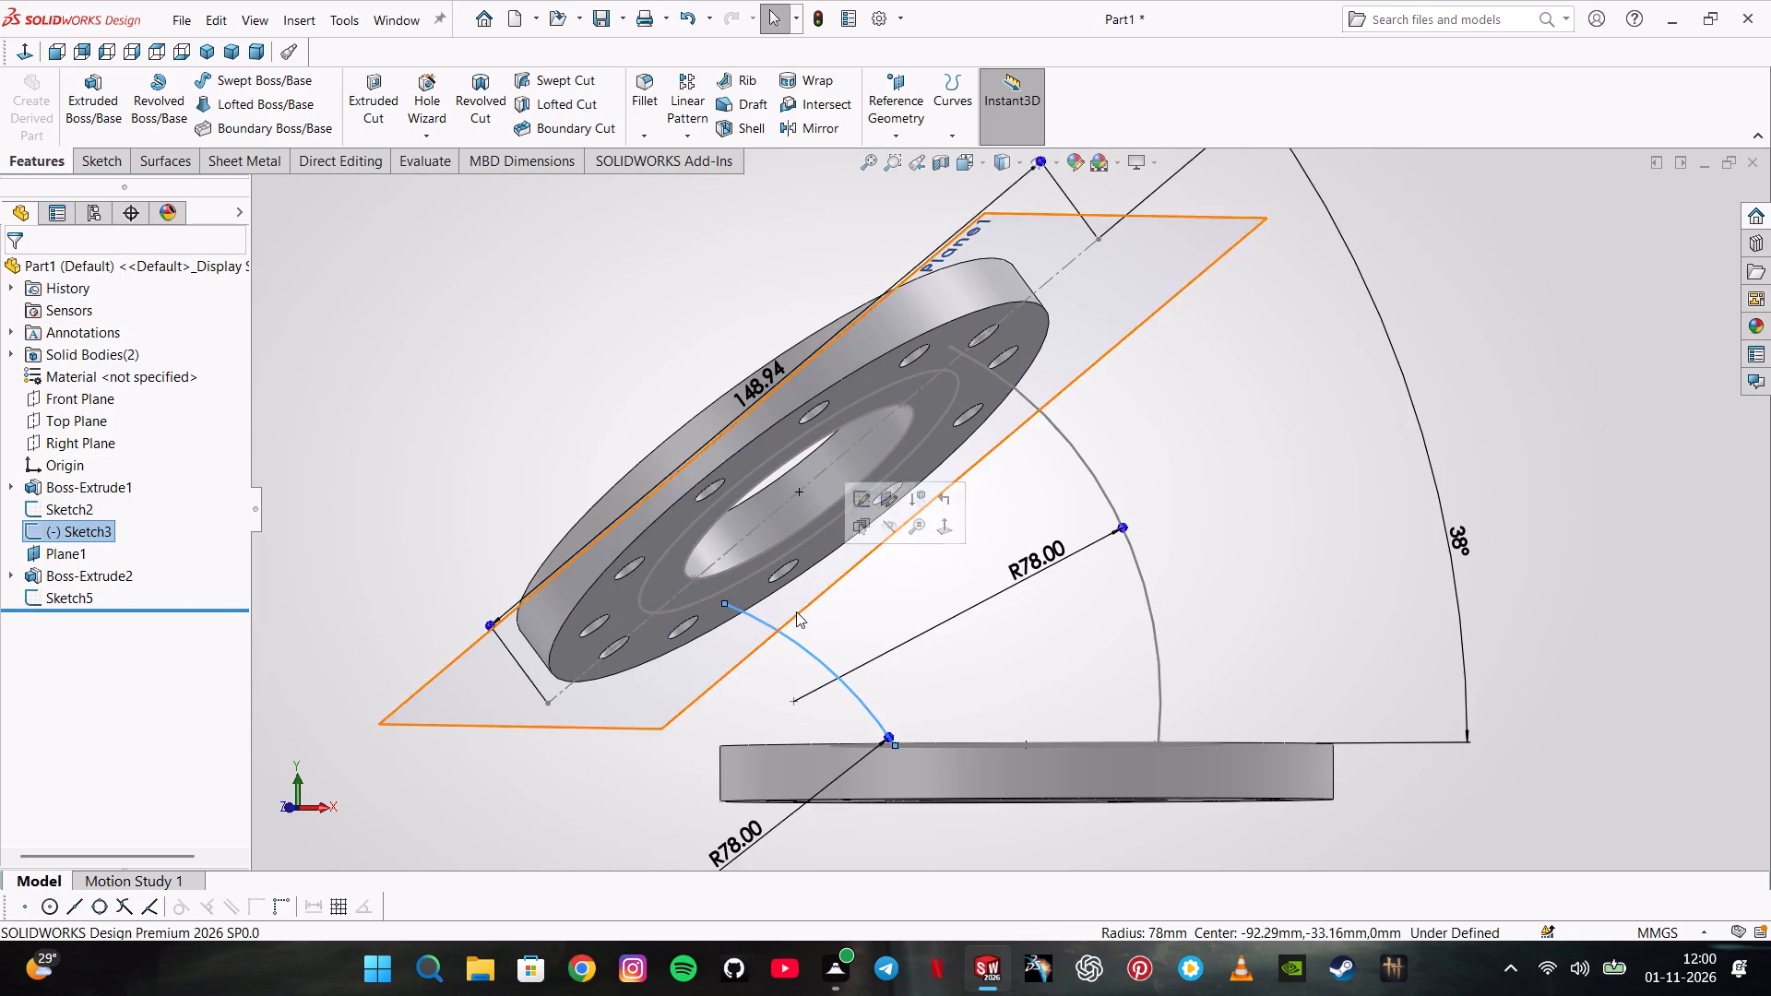
Measure from the repositioned shorter arc's upper end point to the centerline's sketch point on the slanted flange's bore circle.
middle_drag(799, 588, 829, 522)
scroll(829, 522, down, 5)
middle_drag(822, 518, 781, 561)
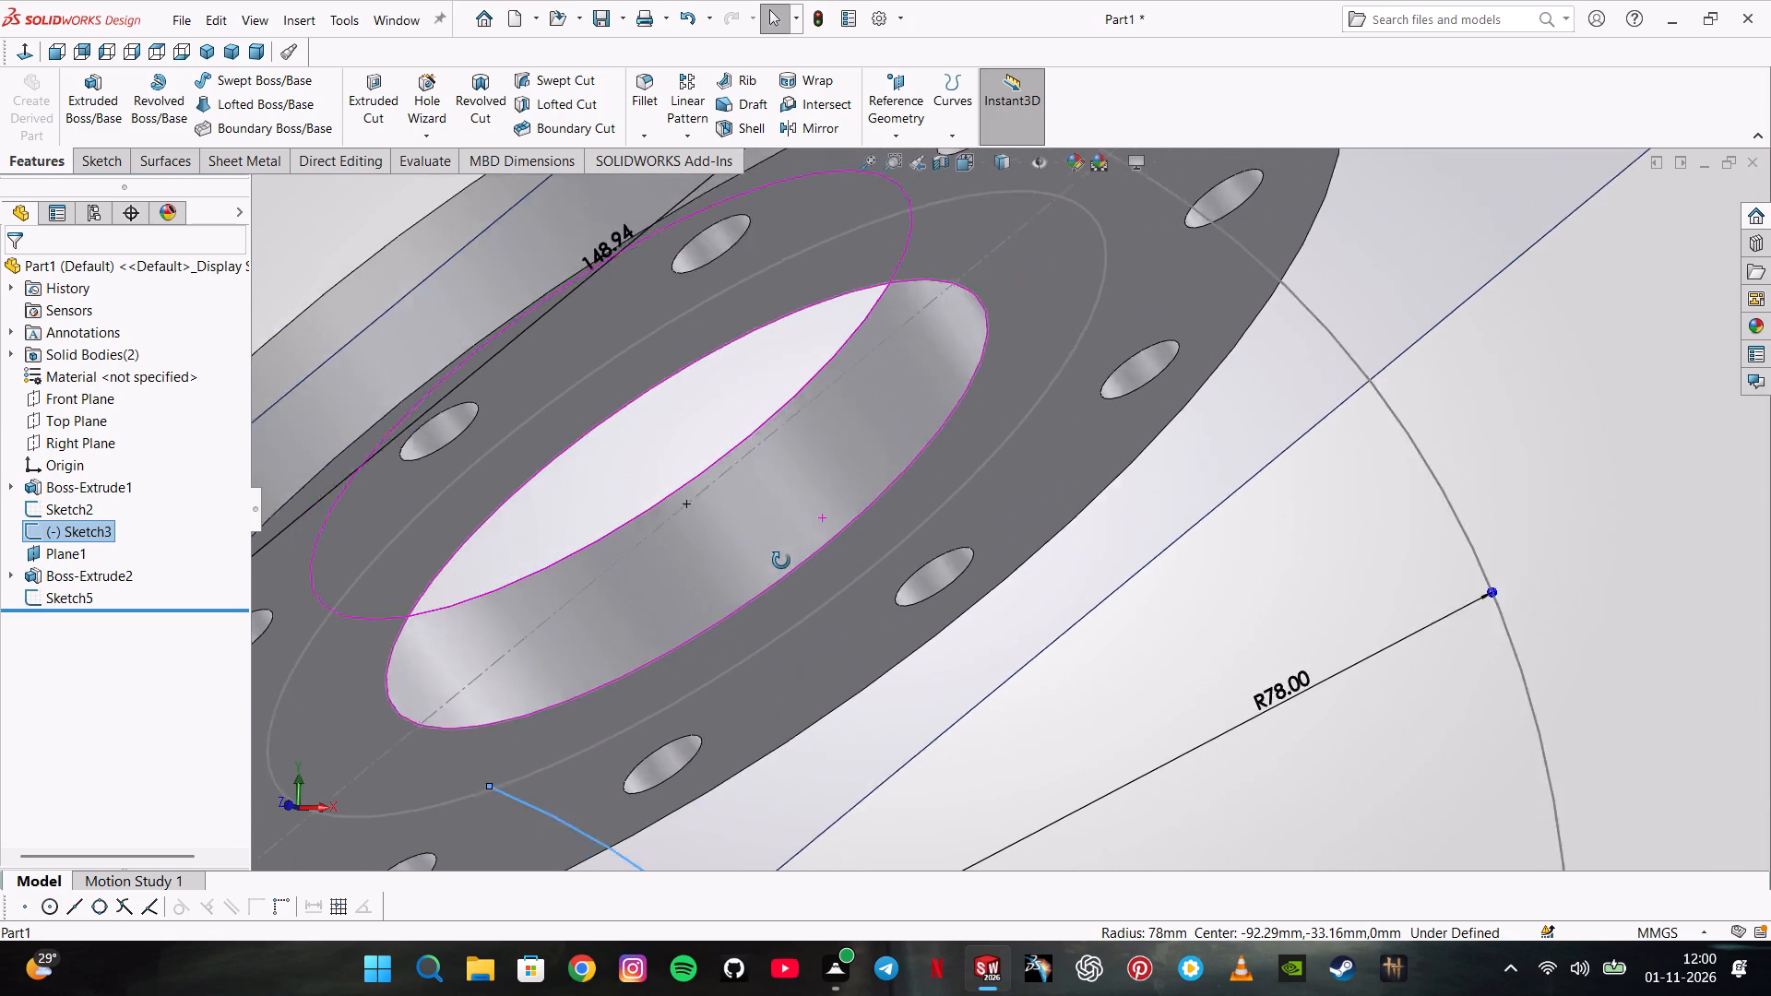
middle_drag(781, 561, 778, 564)
key(Escape)
ctrl+click(468, 796)
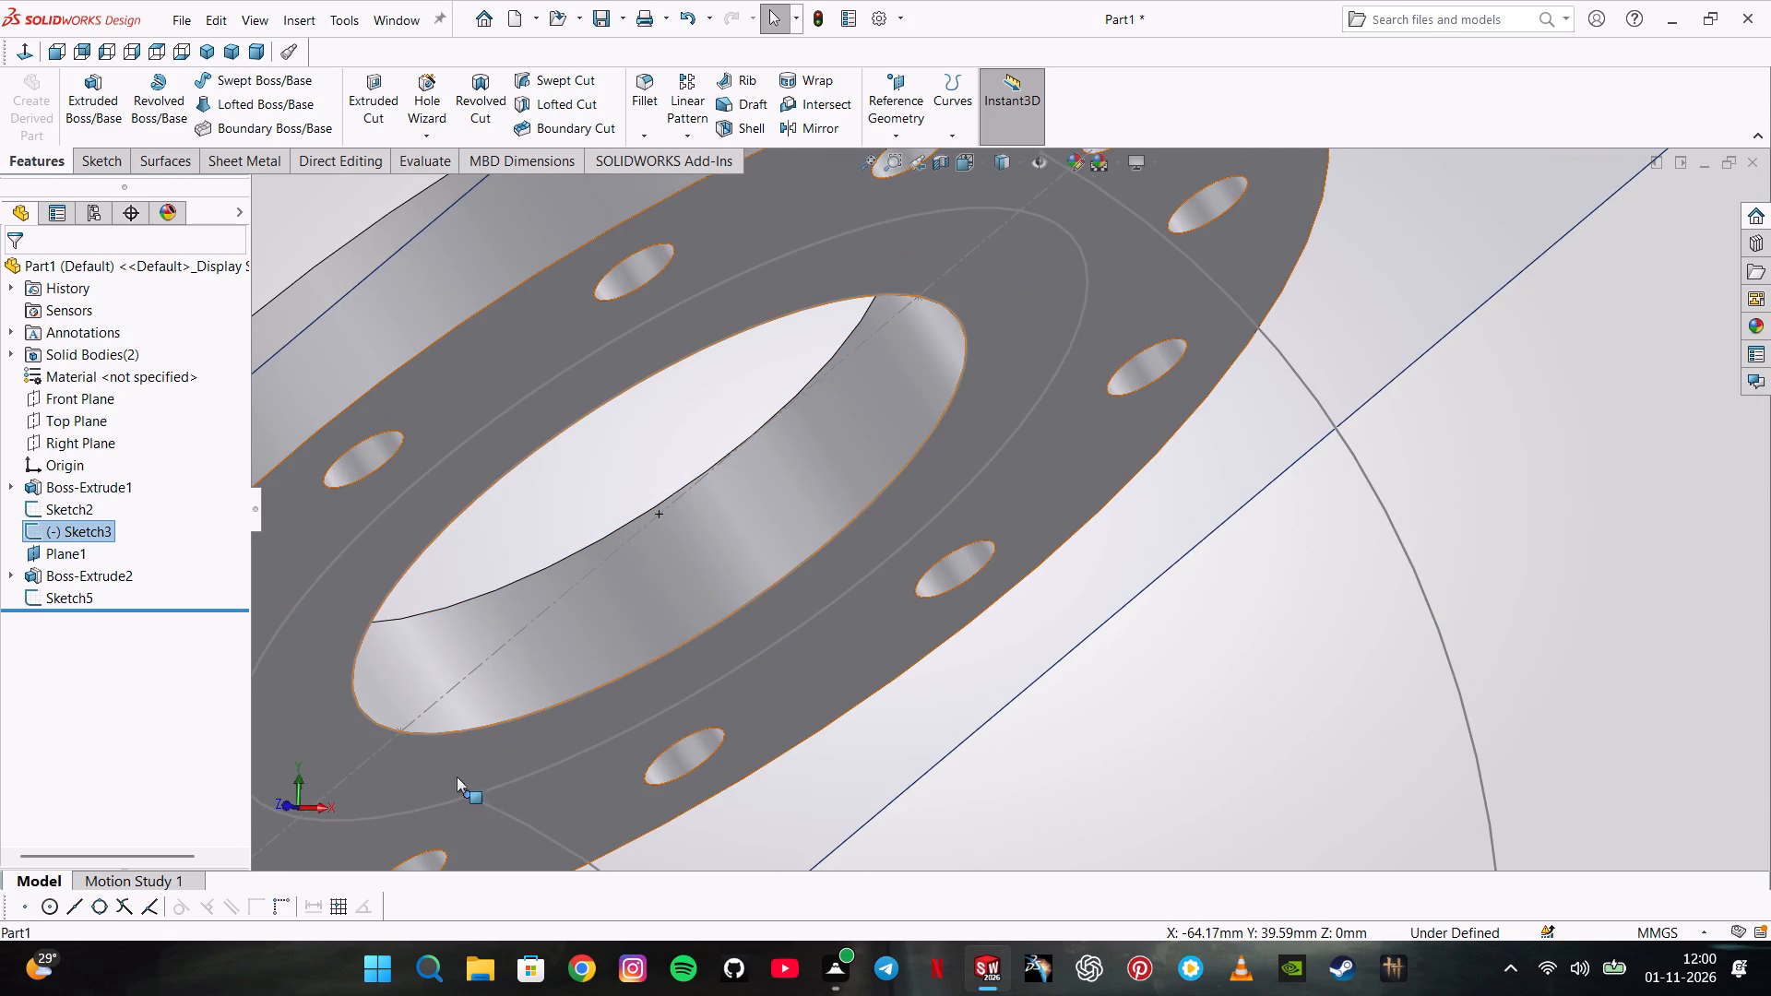
ctrl+click(399, 731)
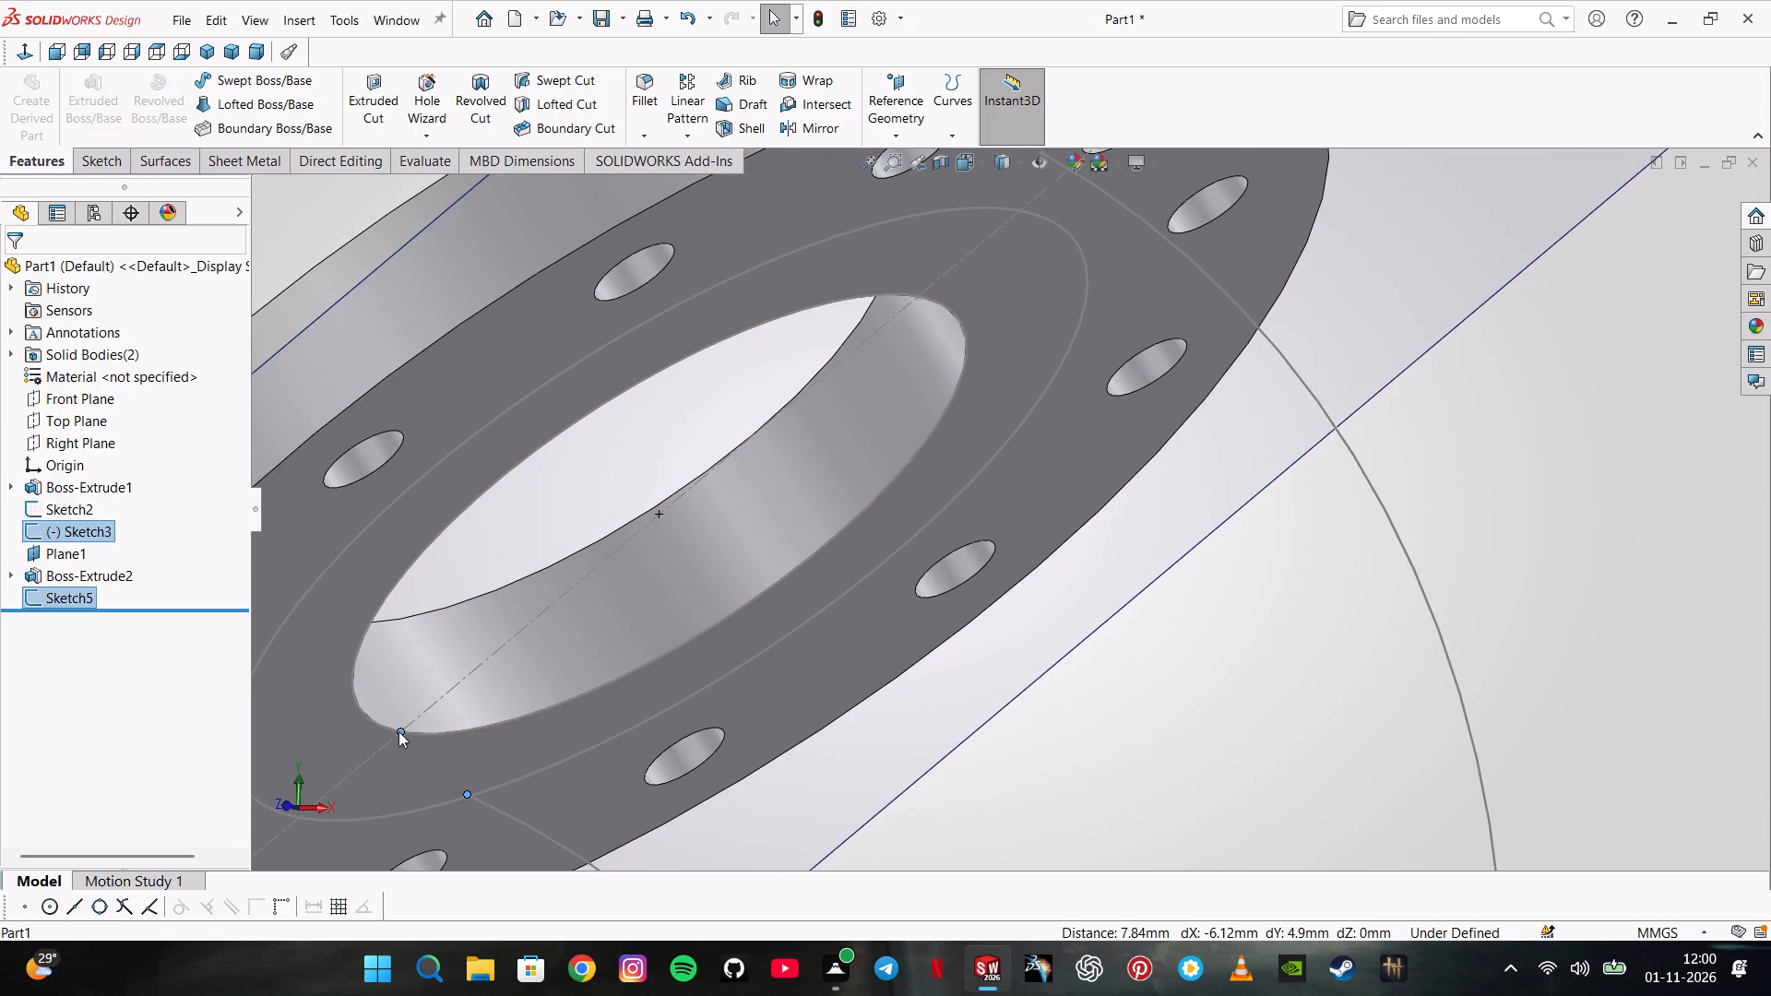
click(125, 679)
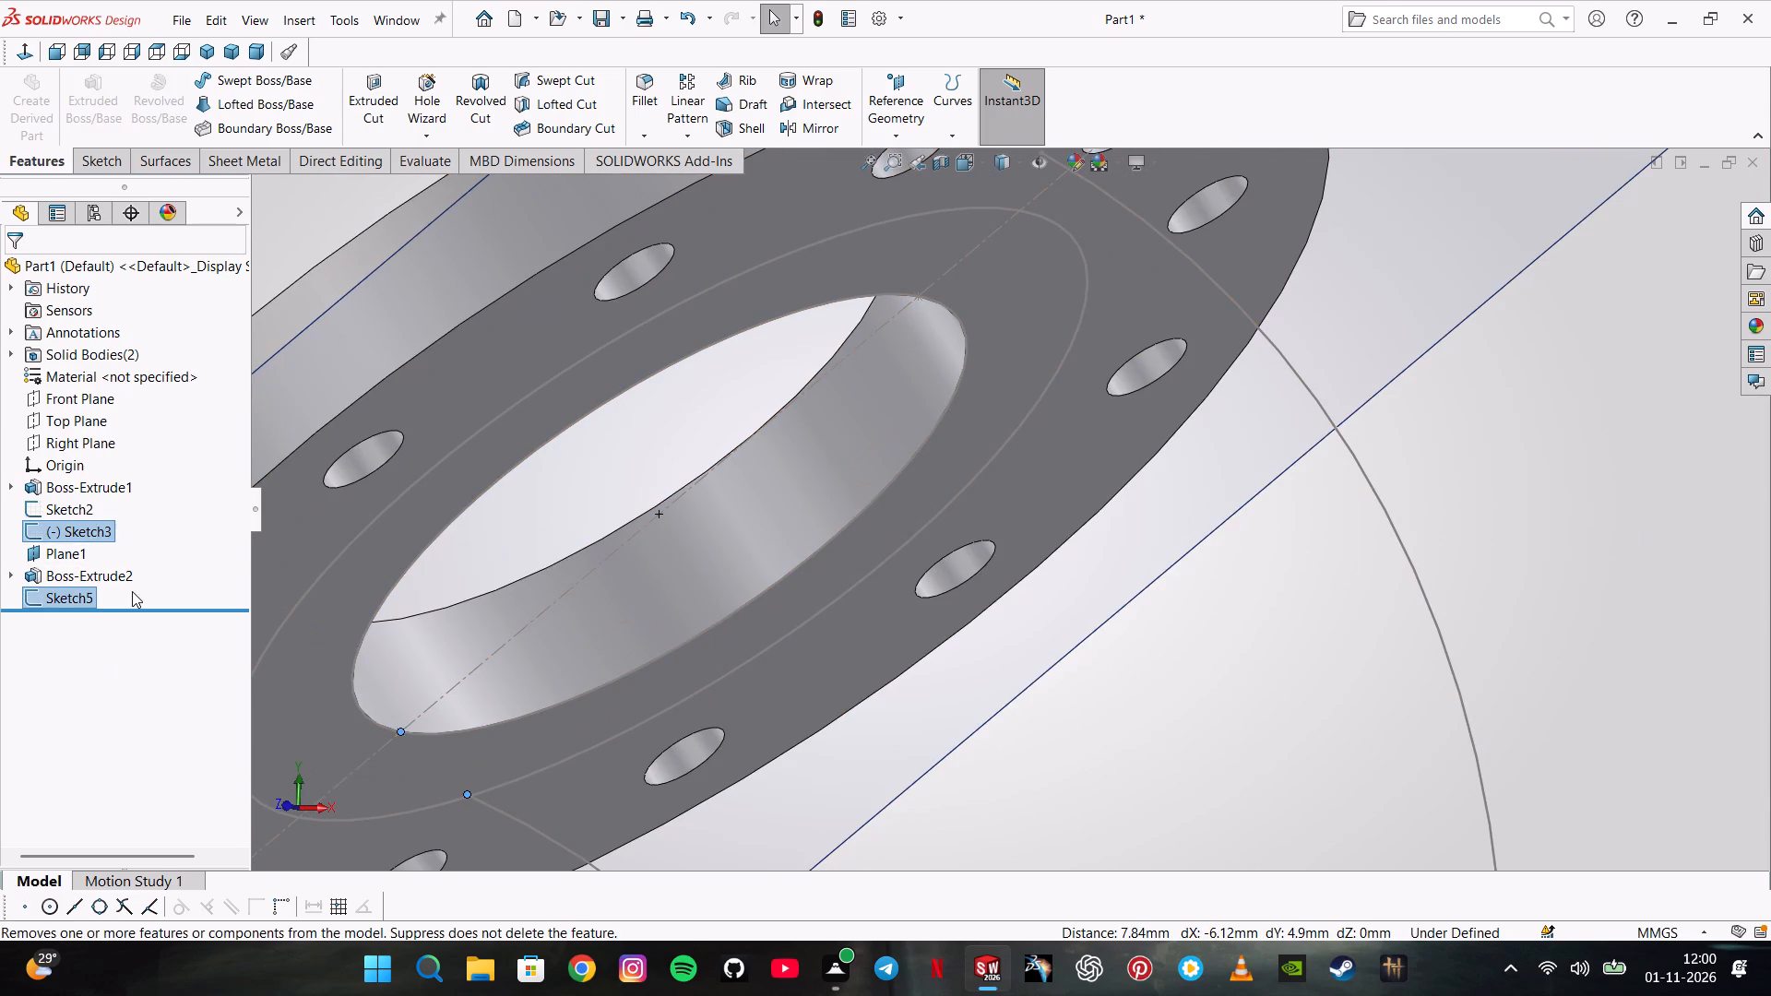
key(Escape)
key(Escape)
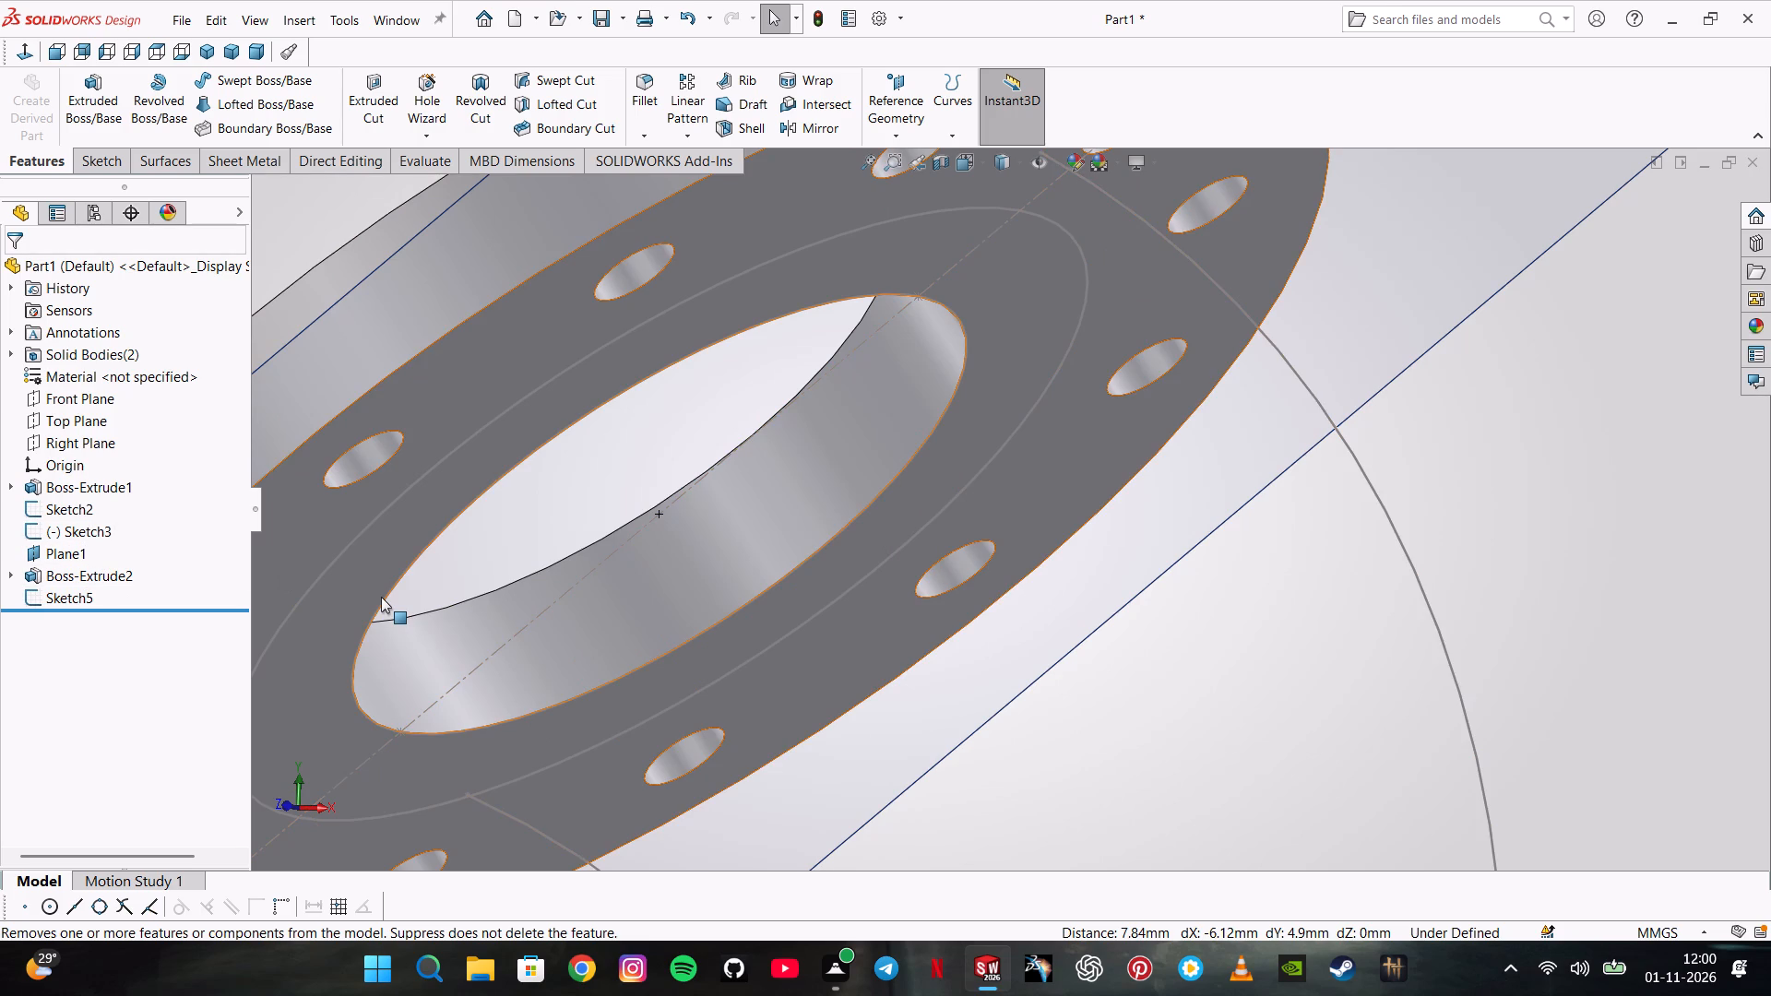
Edit the guide-arc sketch and move the upper end points of both 78 mm arcs onto the slanted centerline.
click(386, 597)
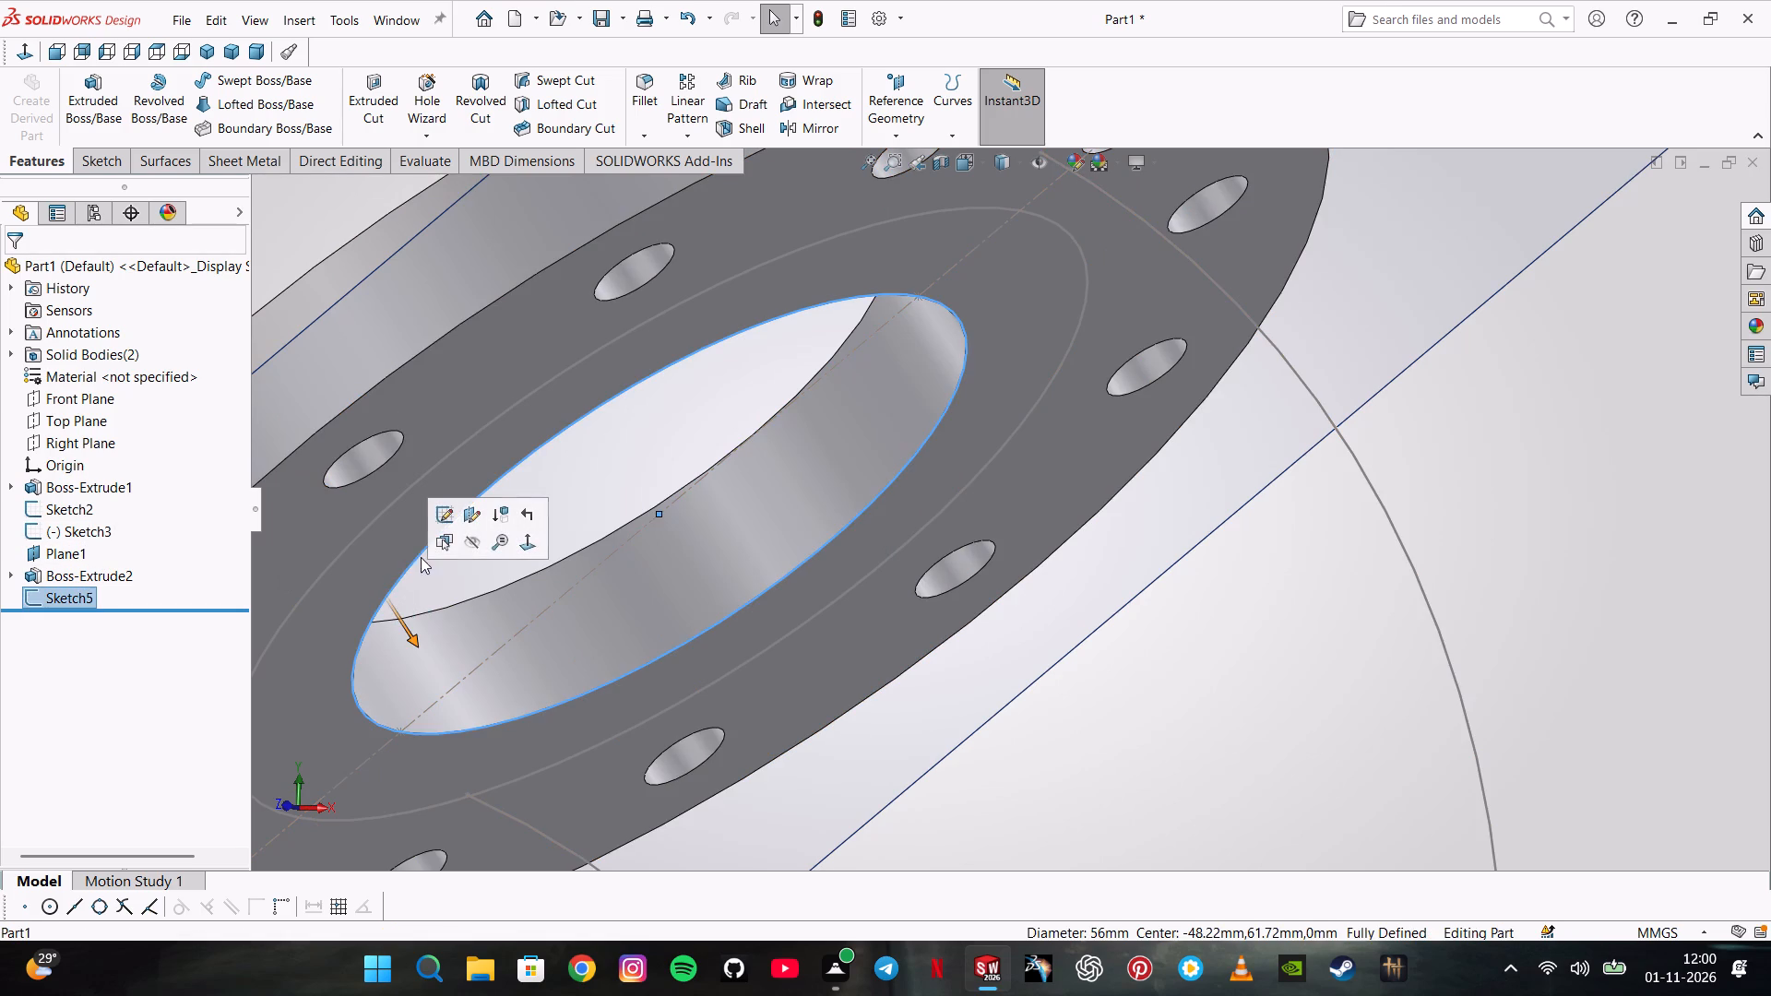
click(71, 716)
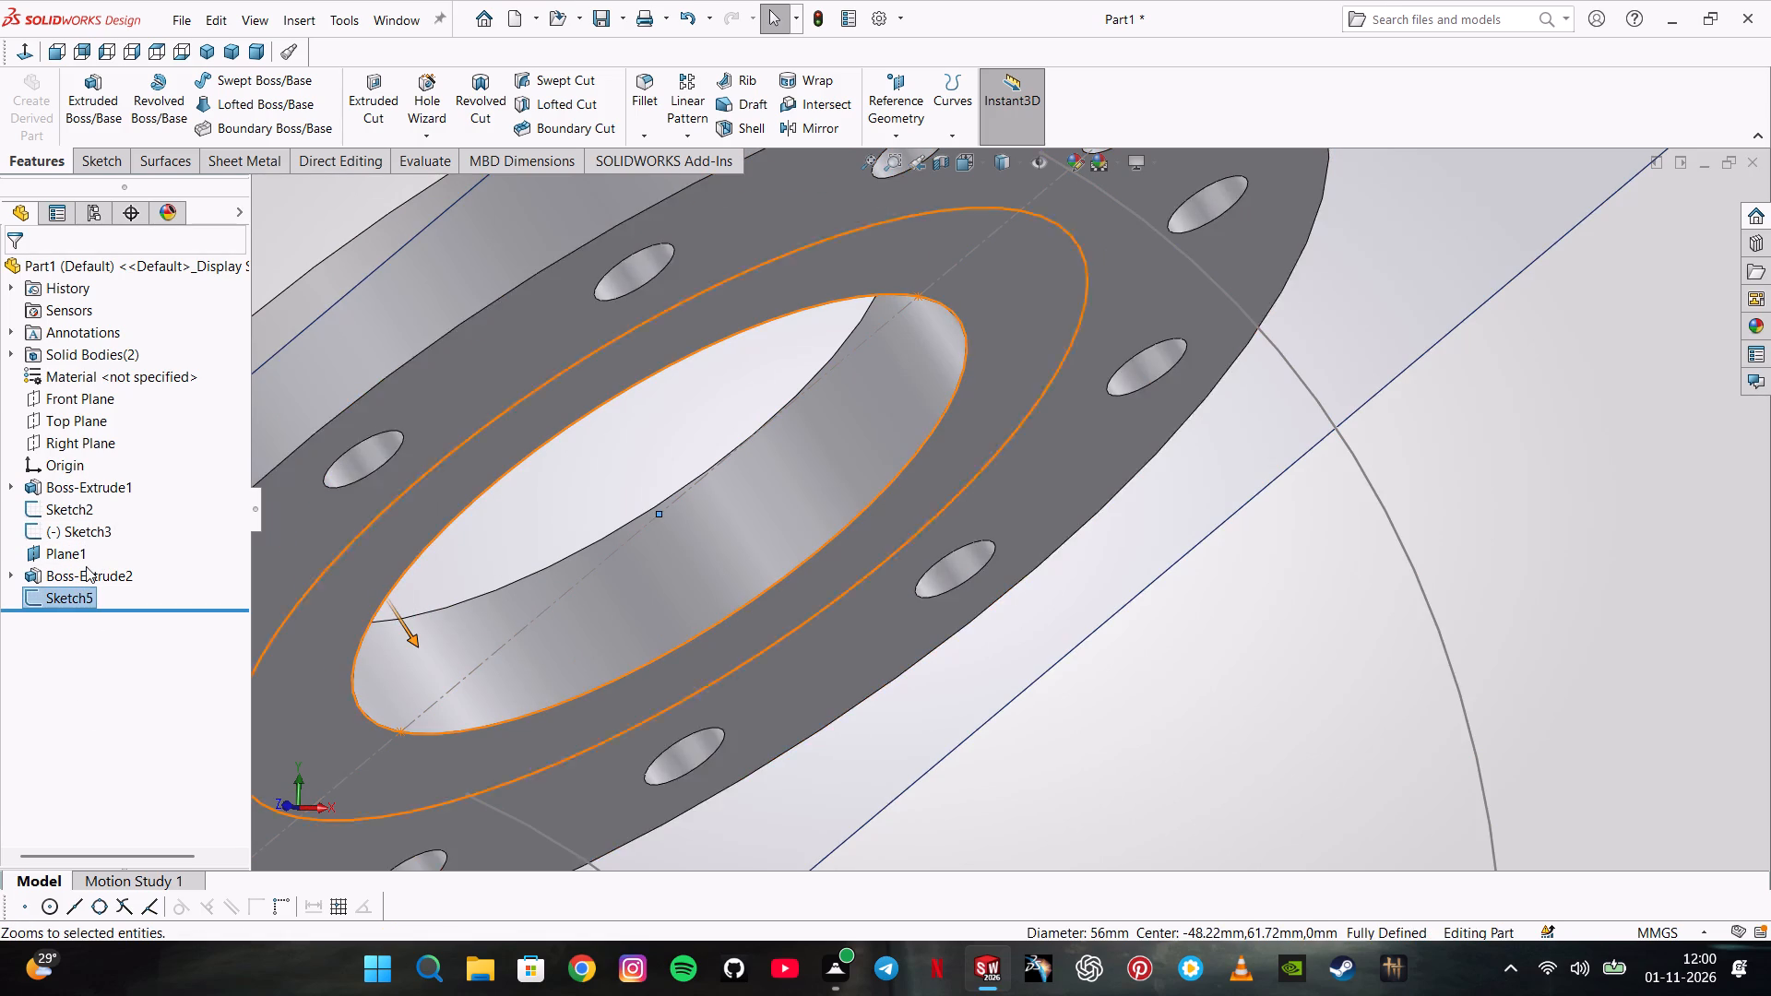
click(83, 526)
click(112, 475)
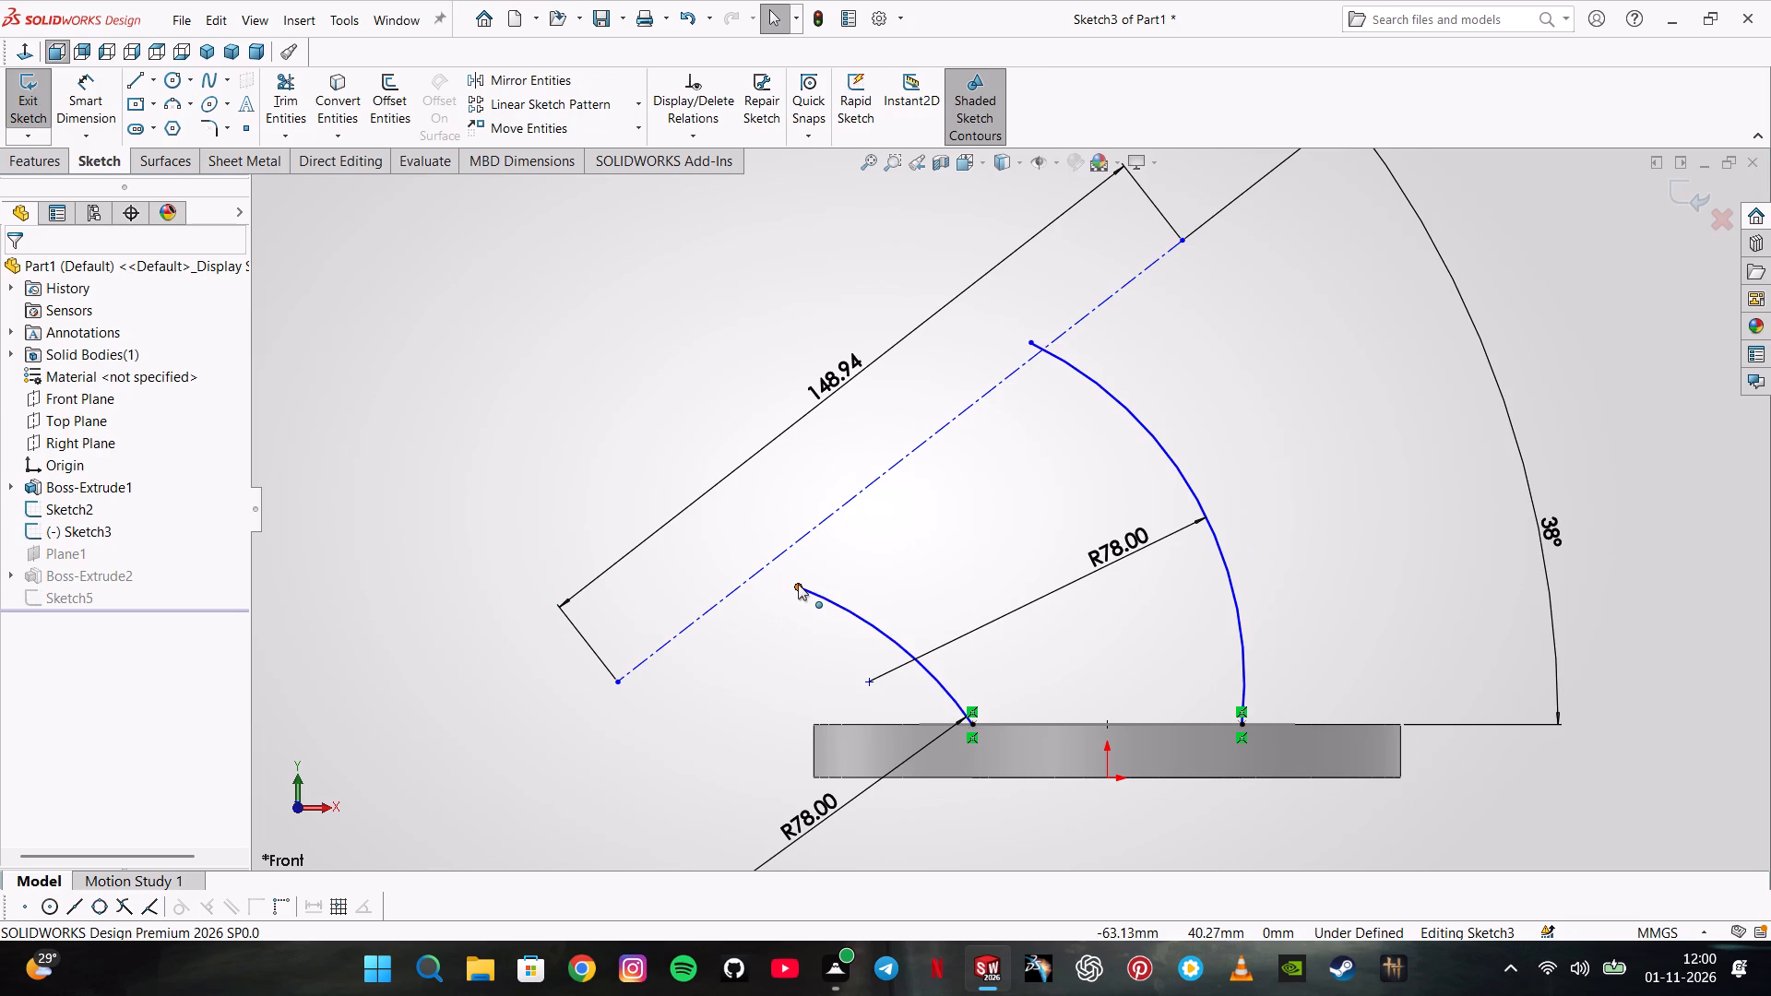
drag(798, 584, 796, 547)
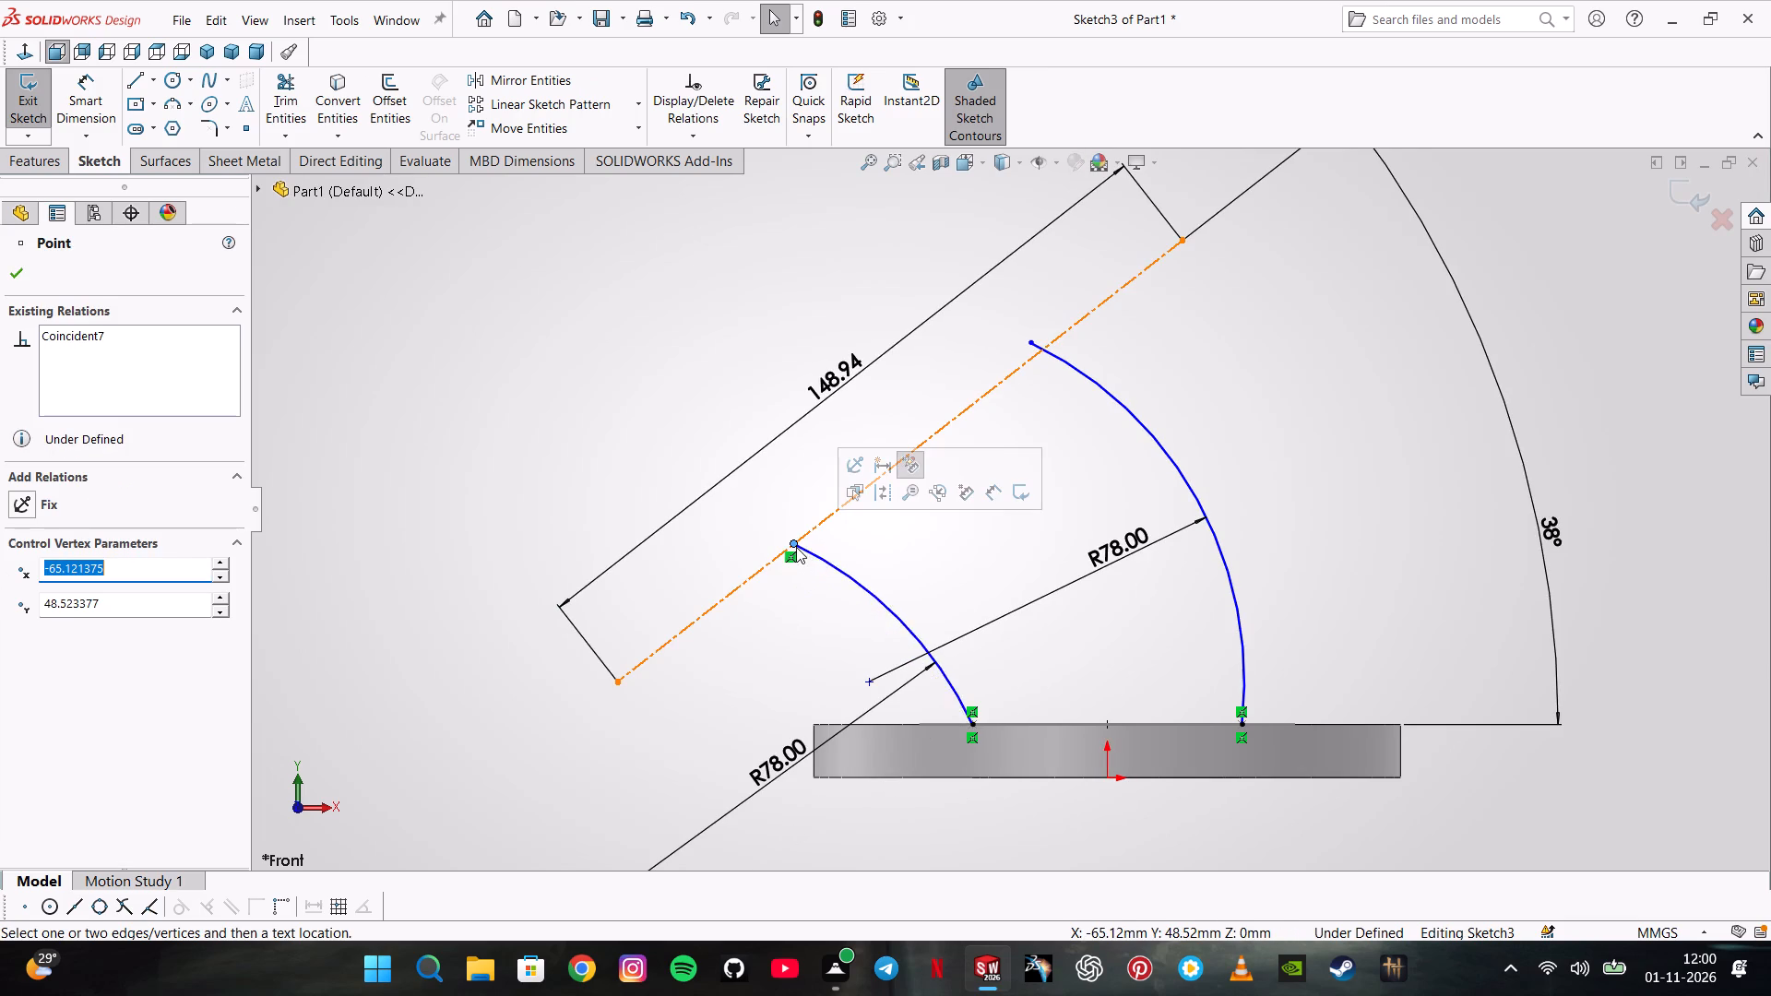
click(1028, 344)
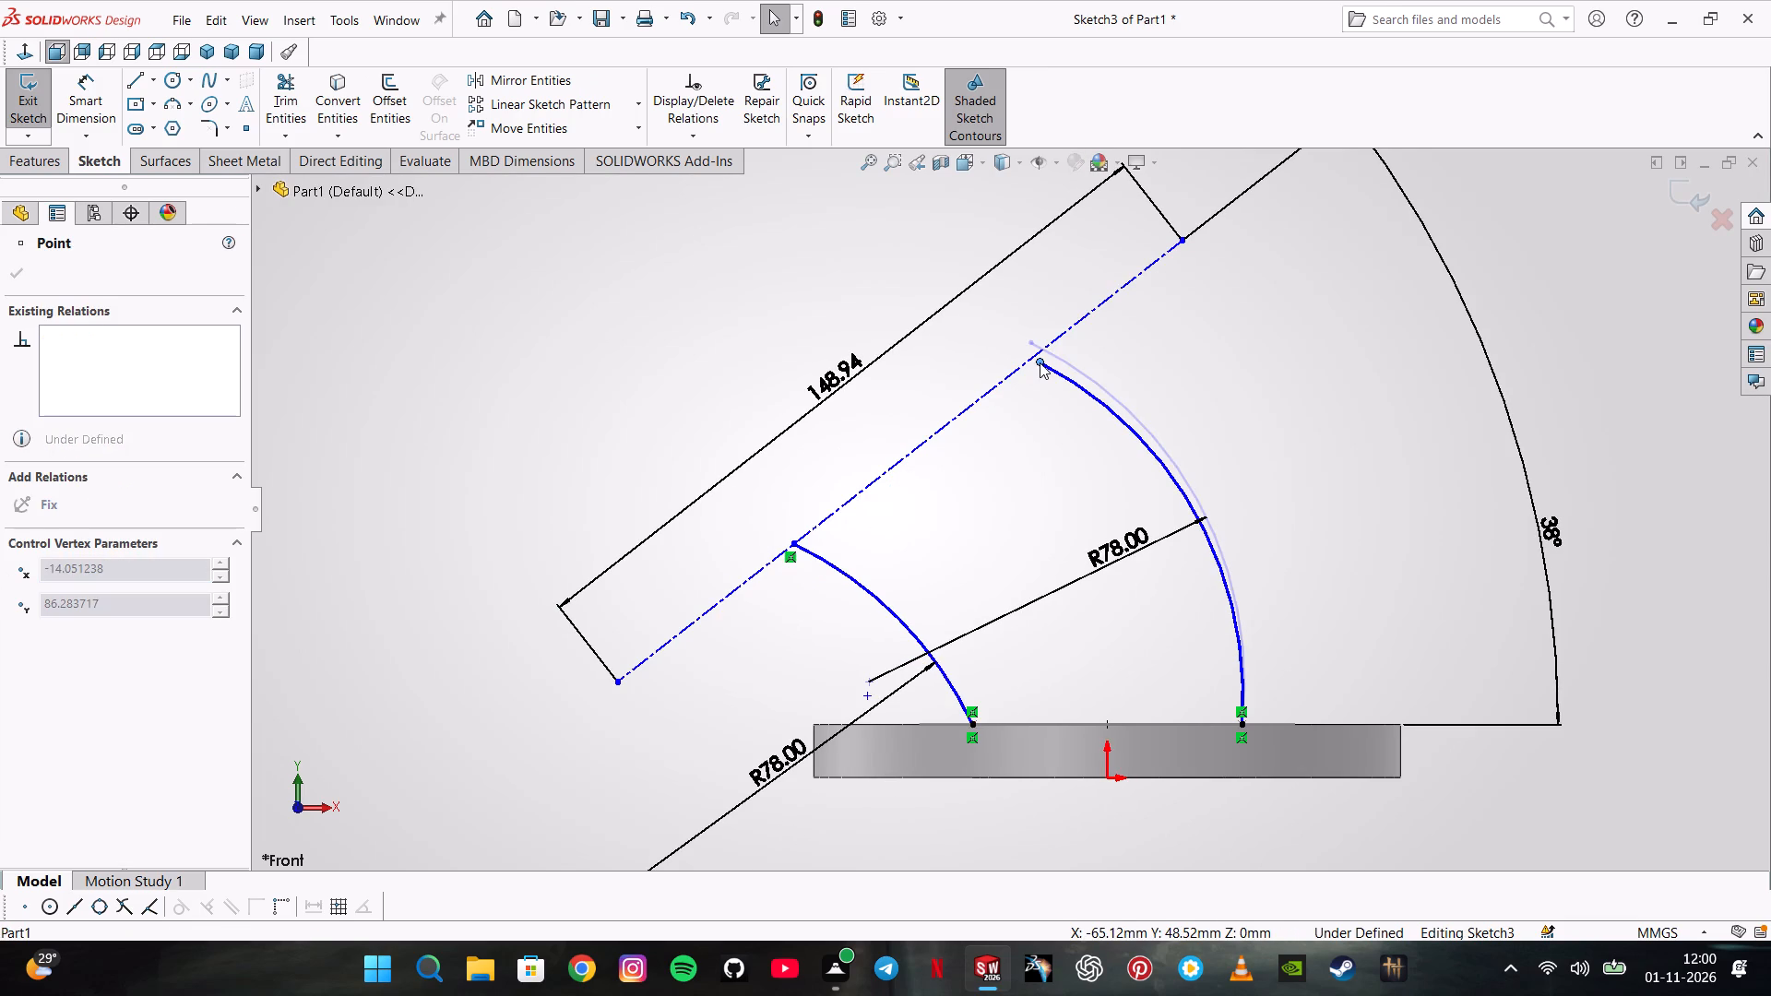
key(Escape)
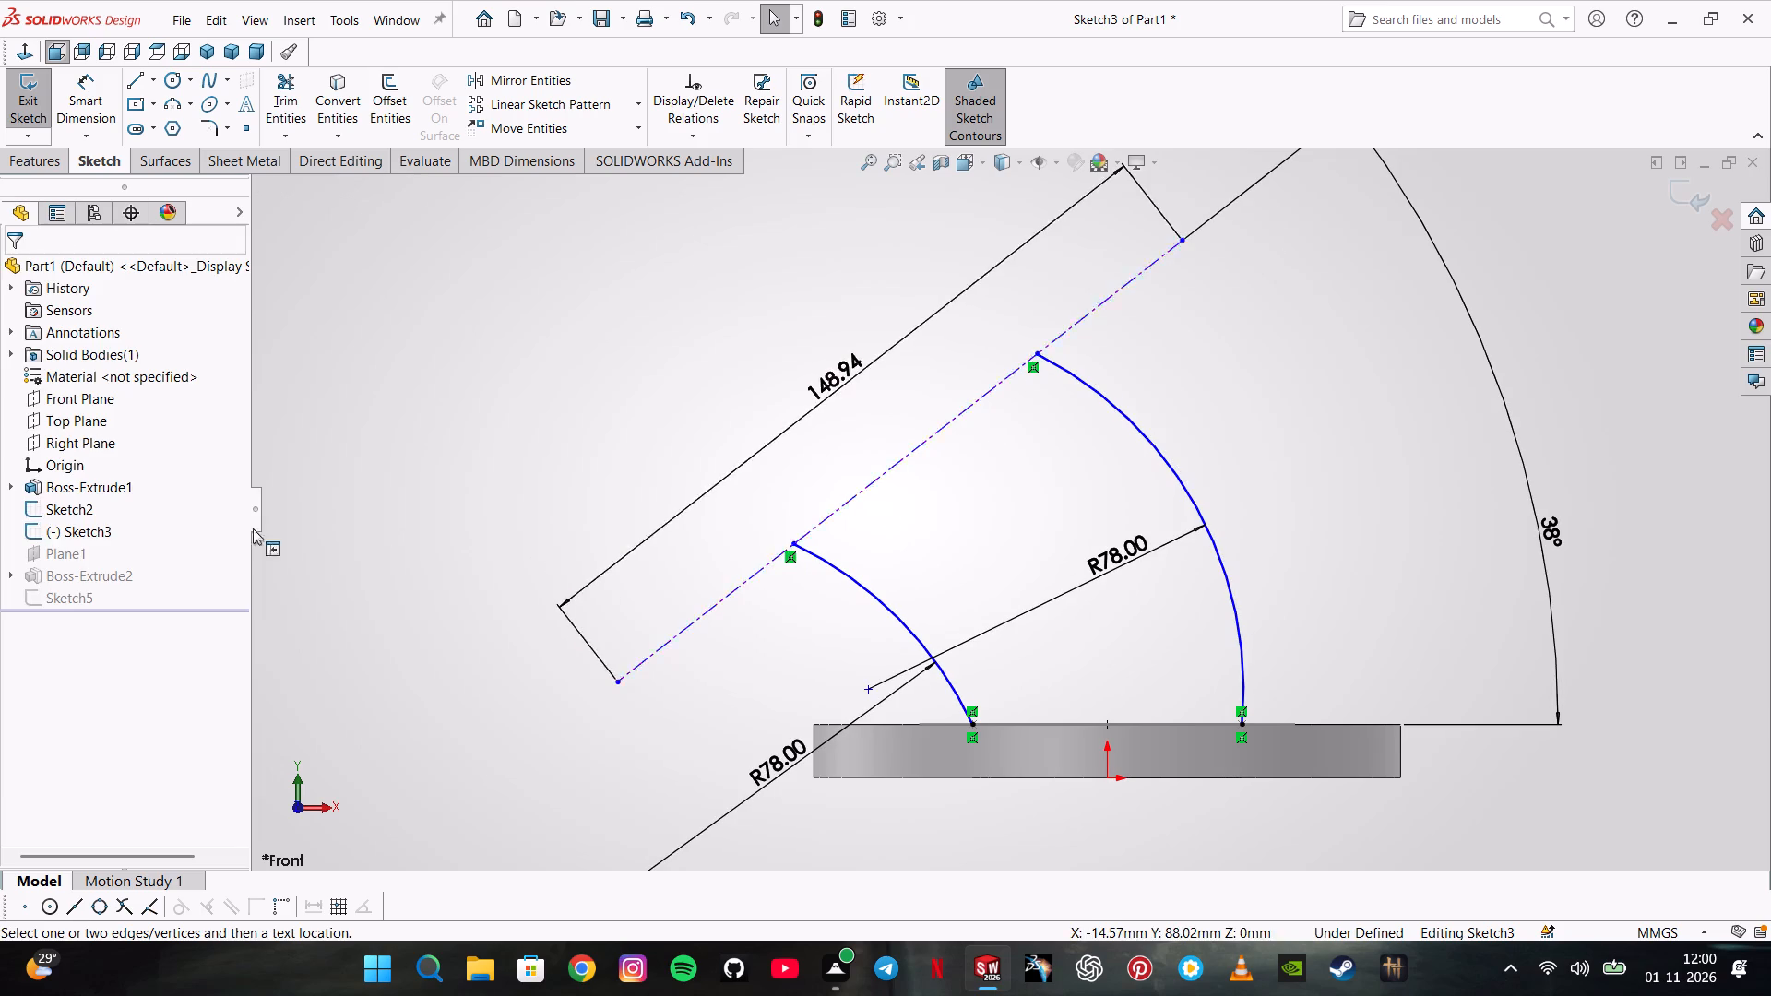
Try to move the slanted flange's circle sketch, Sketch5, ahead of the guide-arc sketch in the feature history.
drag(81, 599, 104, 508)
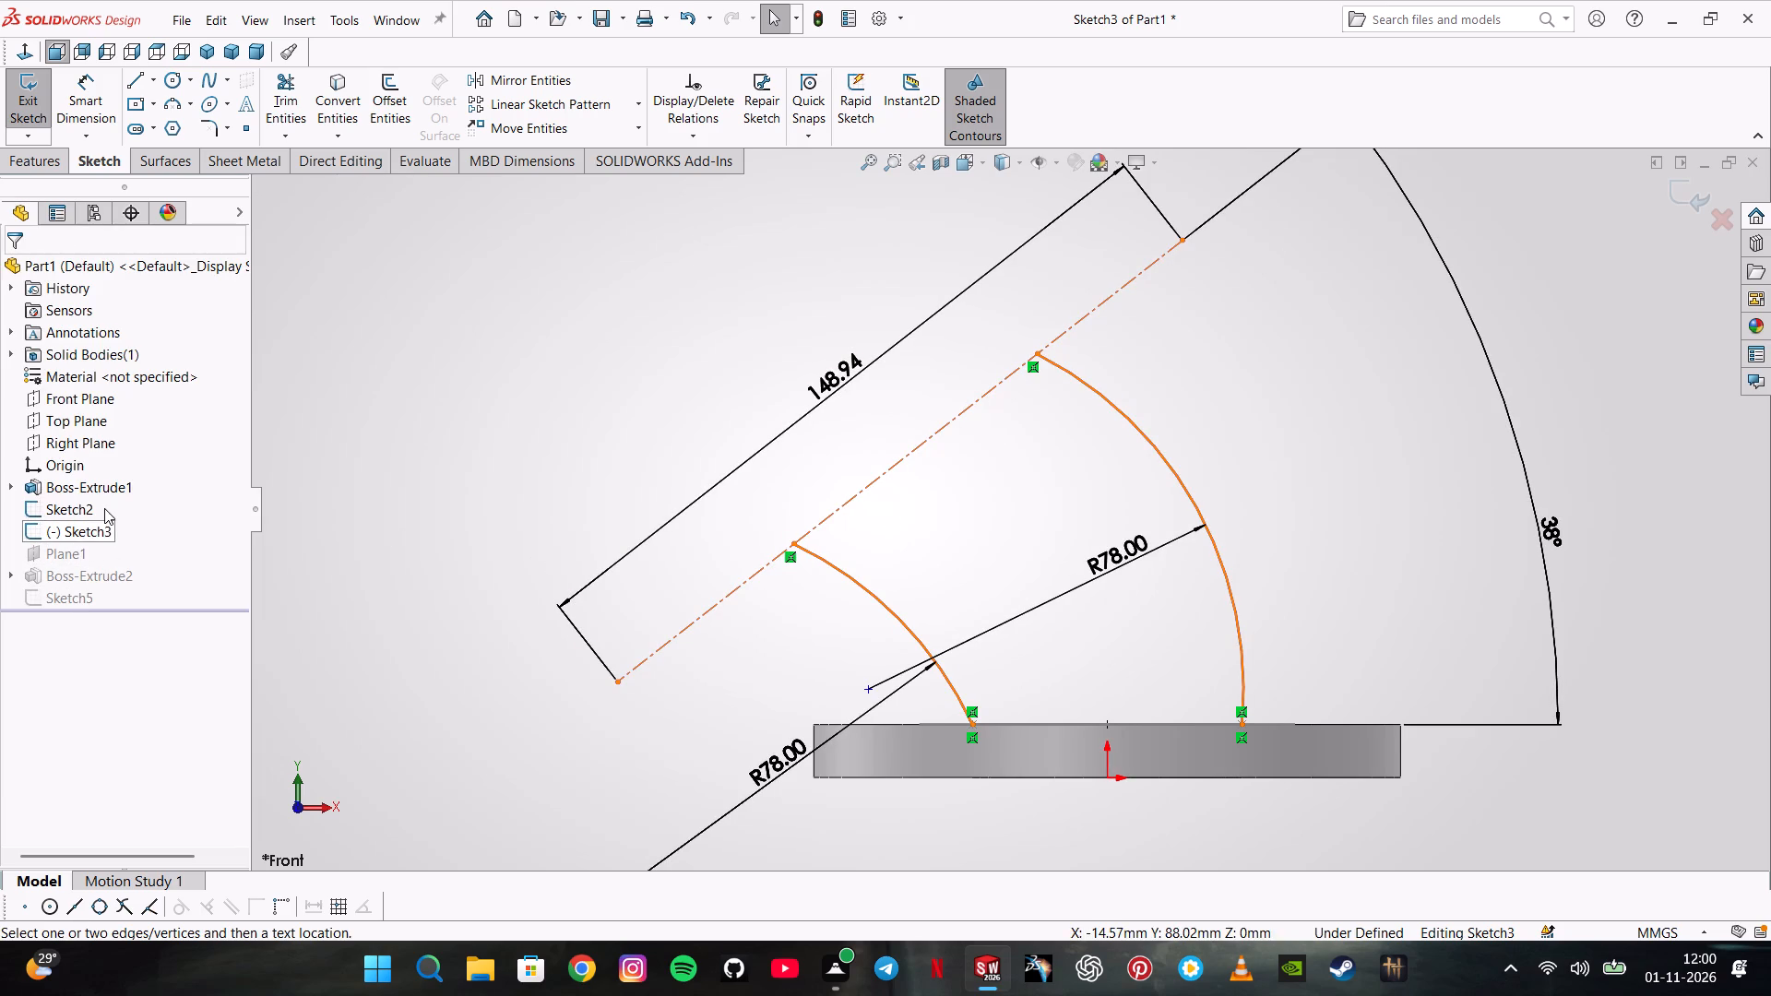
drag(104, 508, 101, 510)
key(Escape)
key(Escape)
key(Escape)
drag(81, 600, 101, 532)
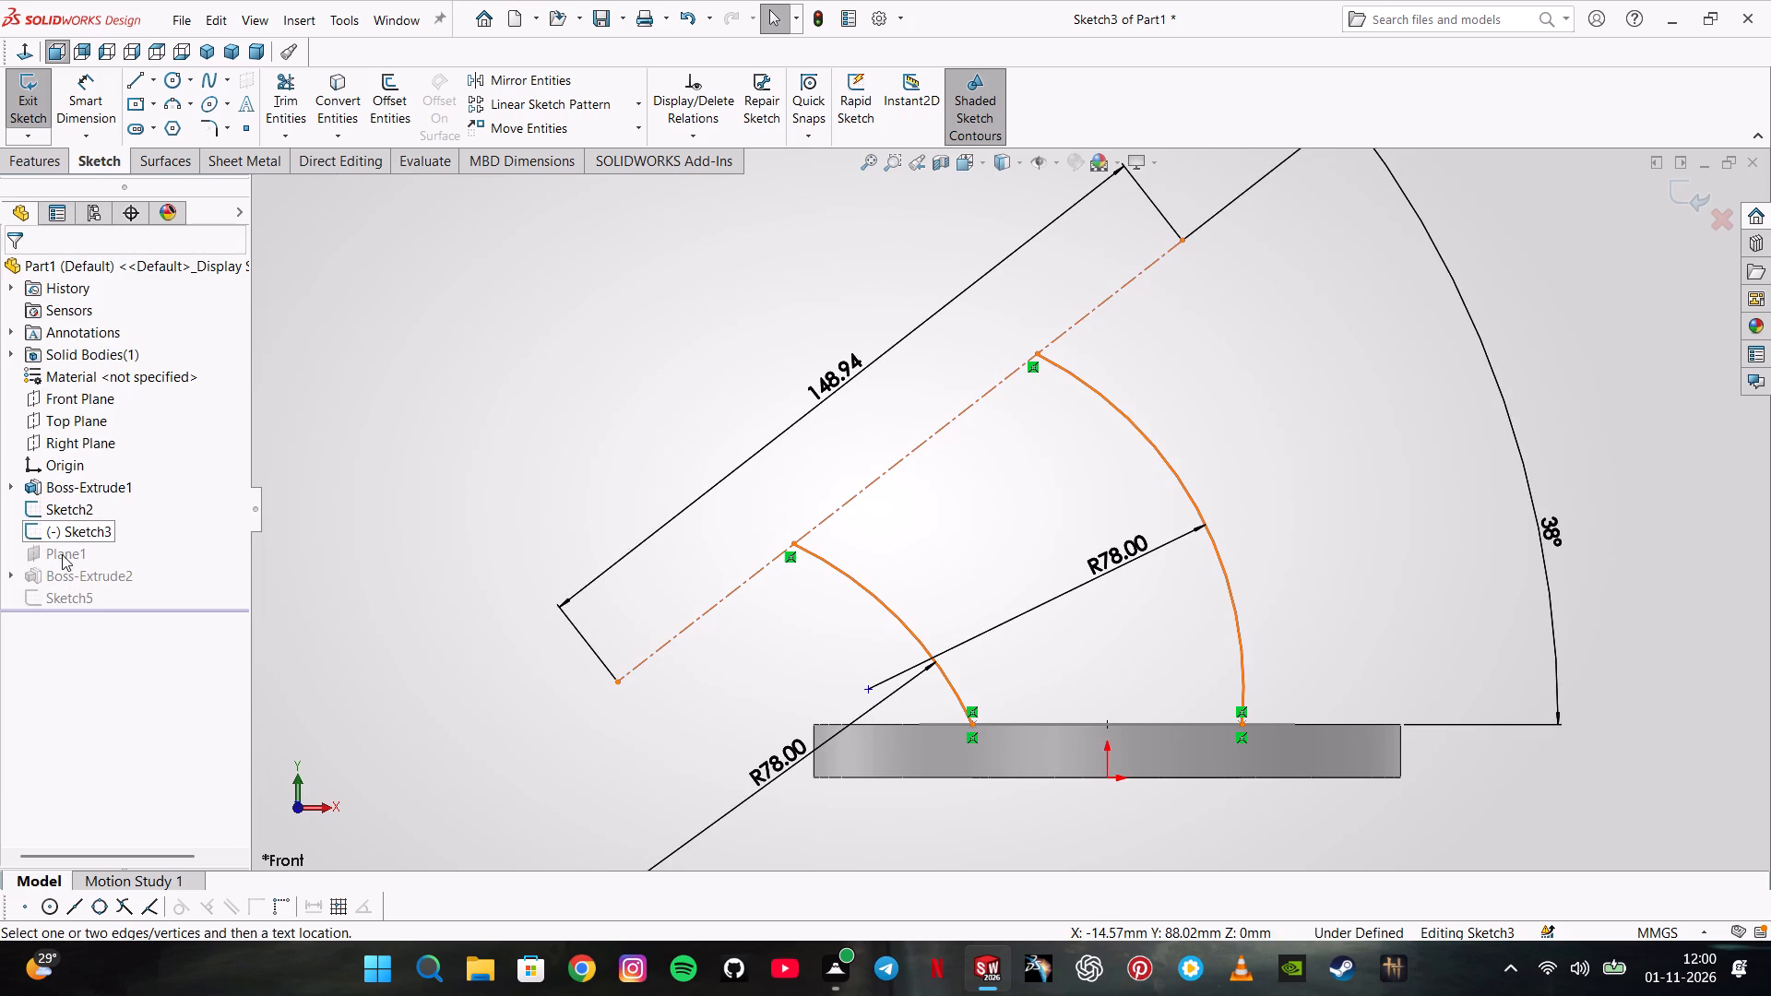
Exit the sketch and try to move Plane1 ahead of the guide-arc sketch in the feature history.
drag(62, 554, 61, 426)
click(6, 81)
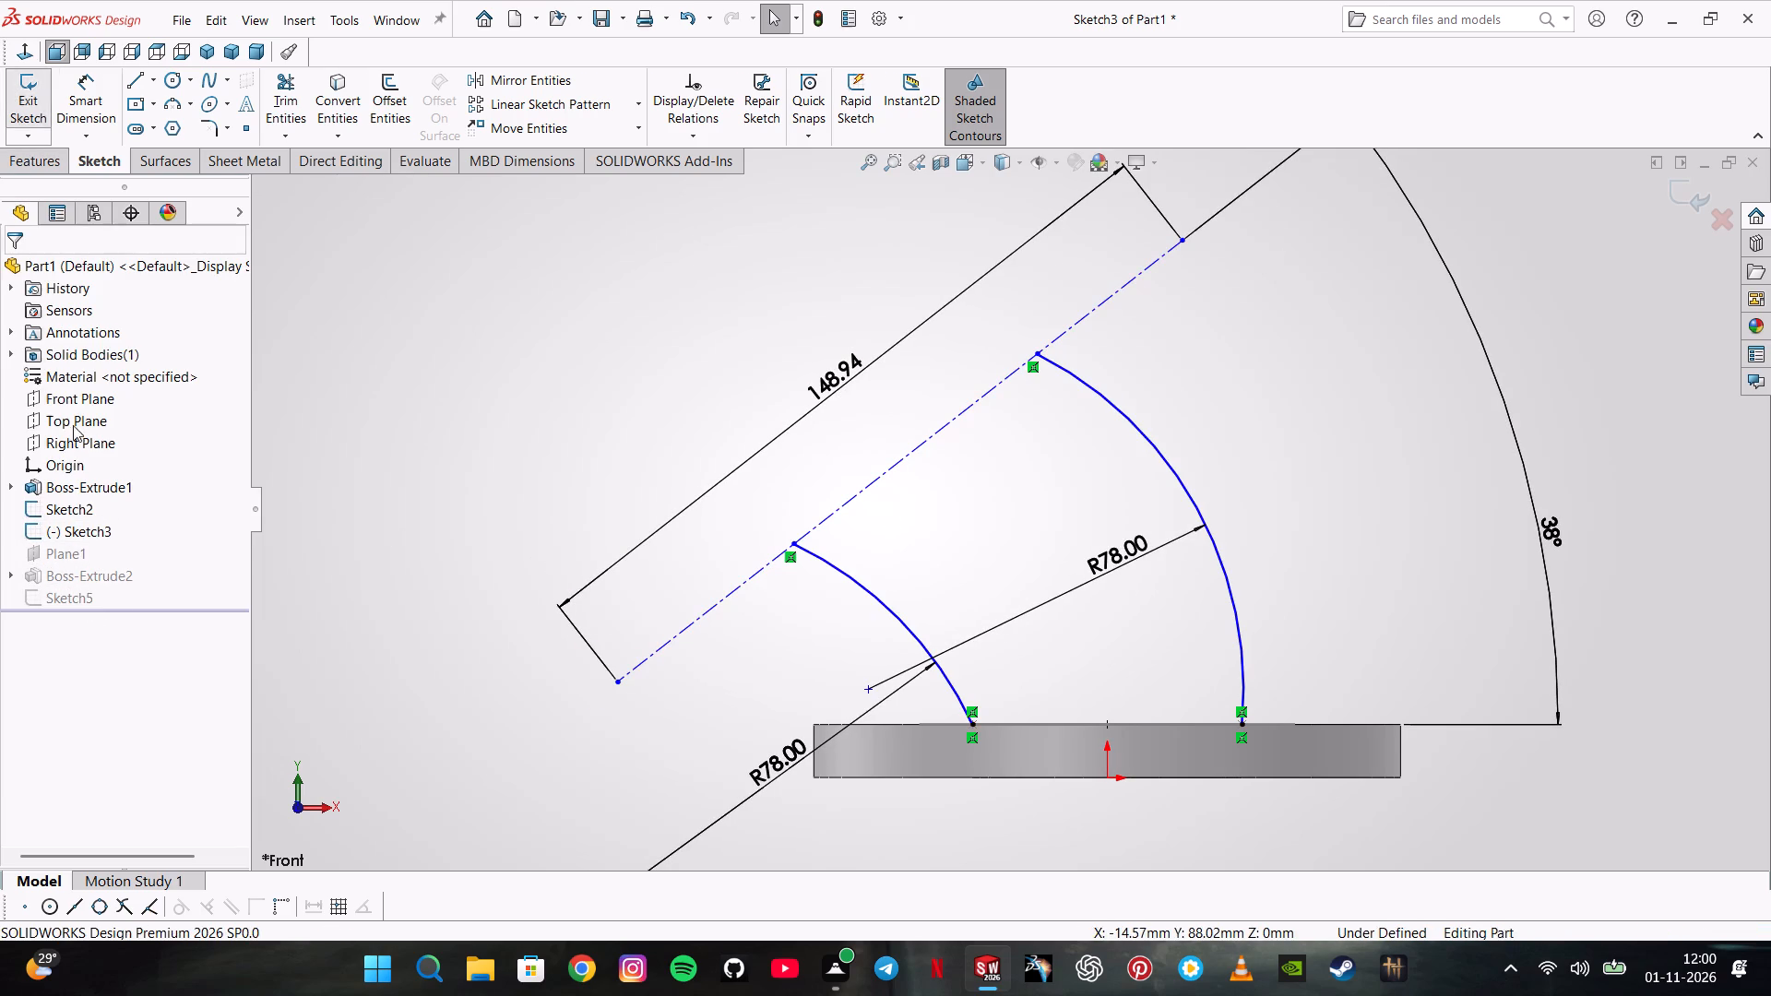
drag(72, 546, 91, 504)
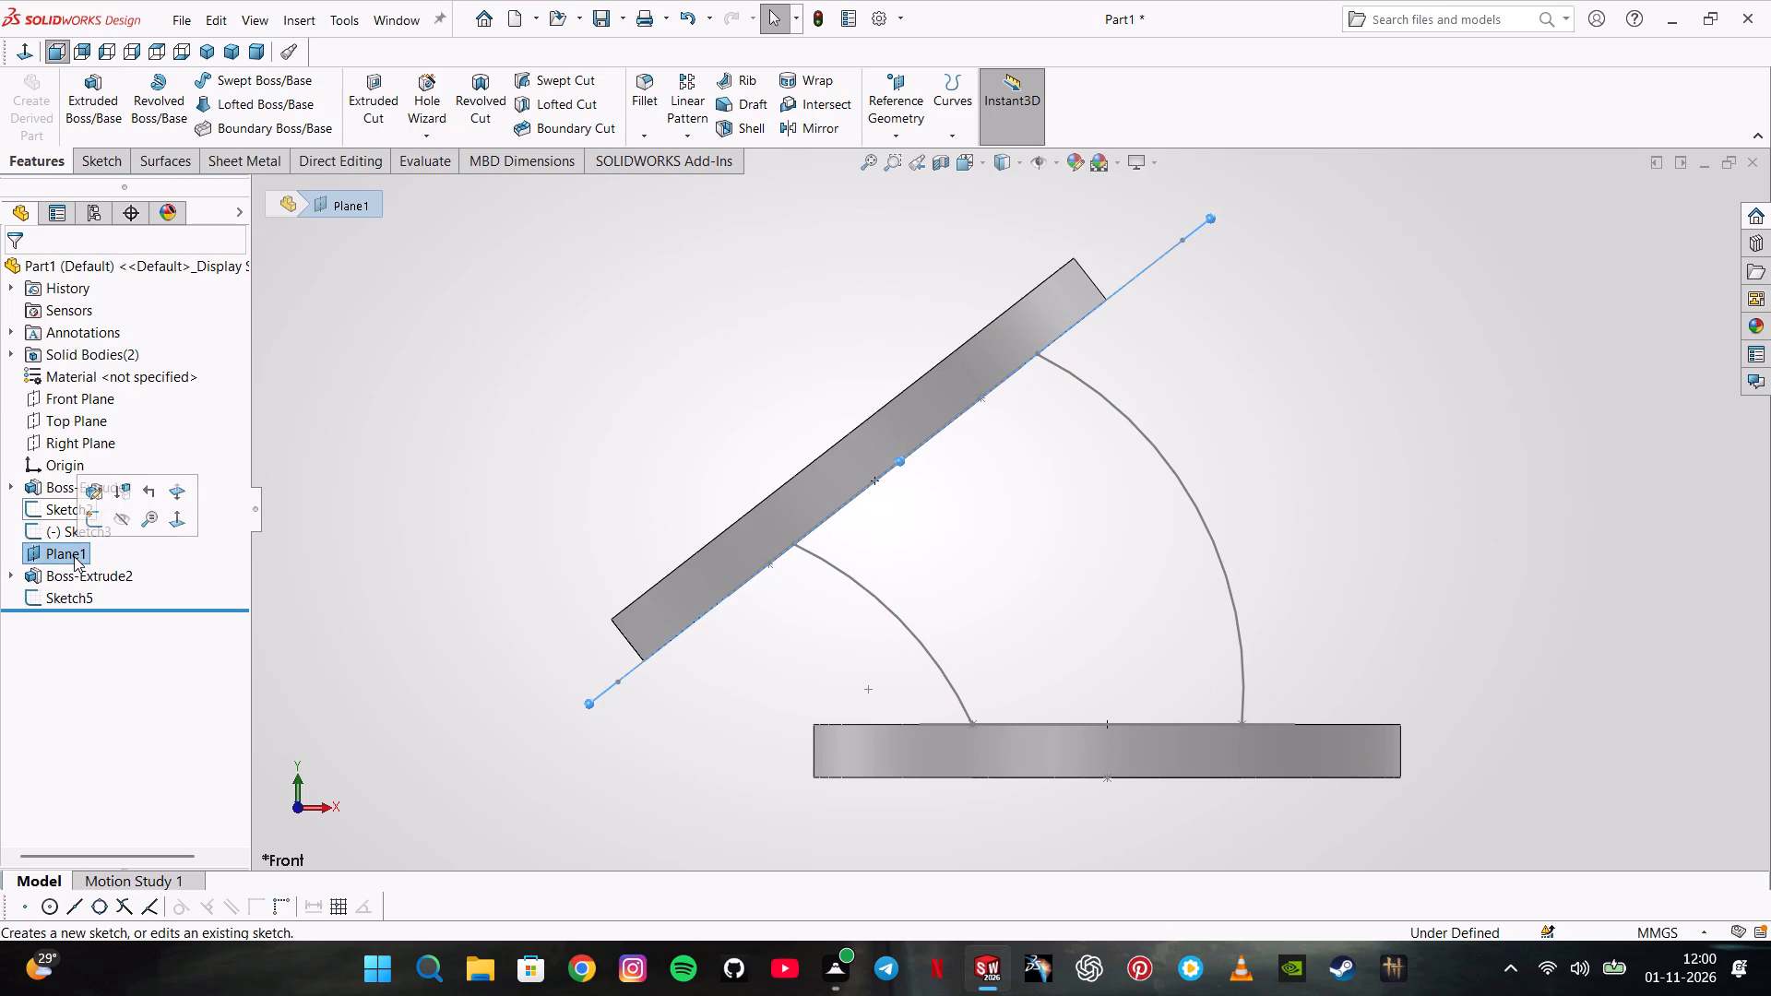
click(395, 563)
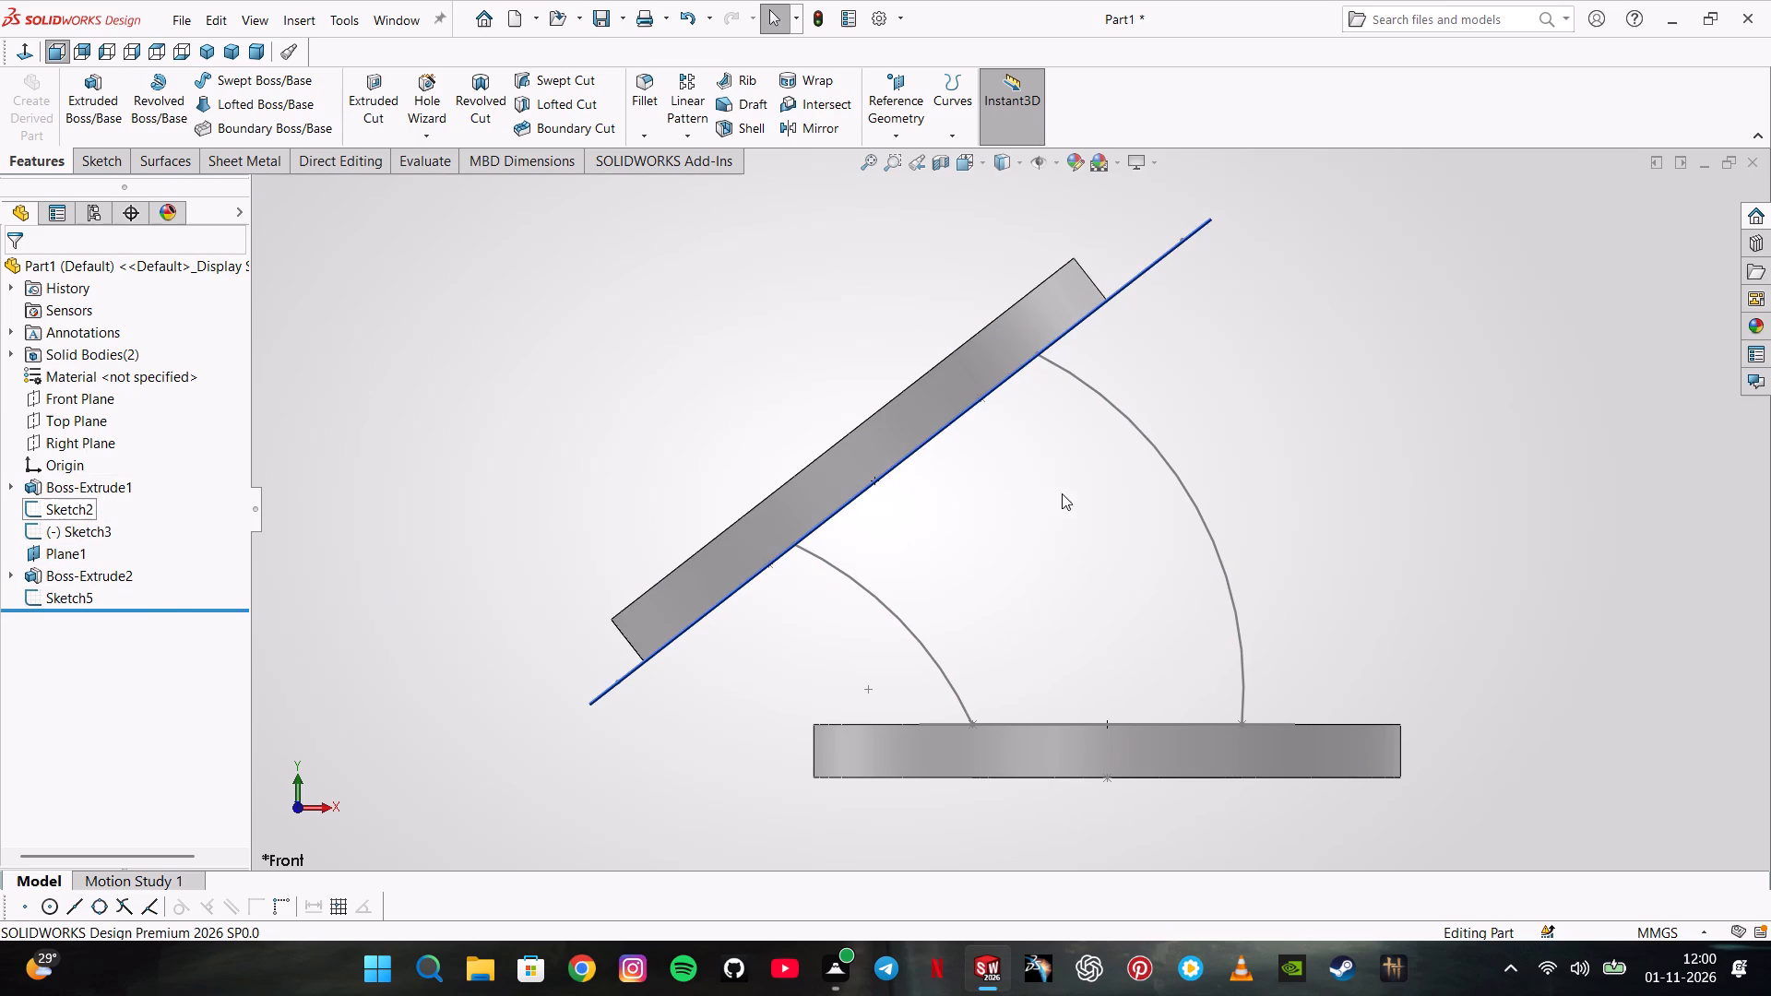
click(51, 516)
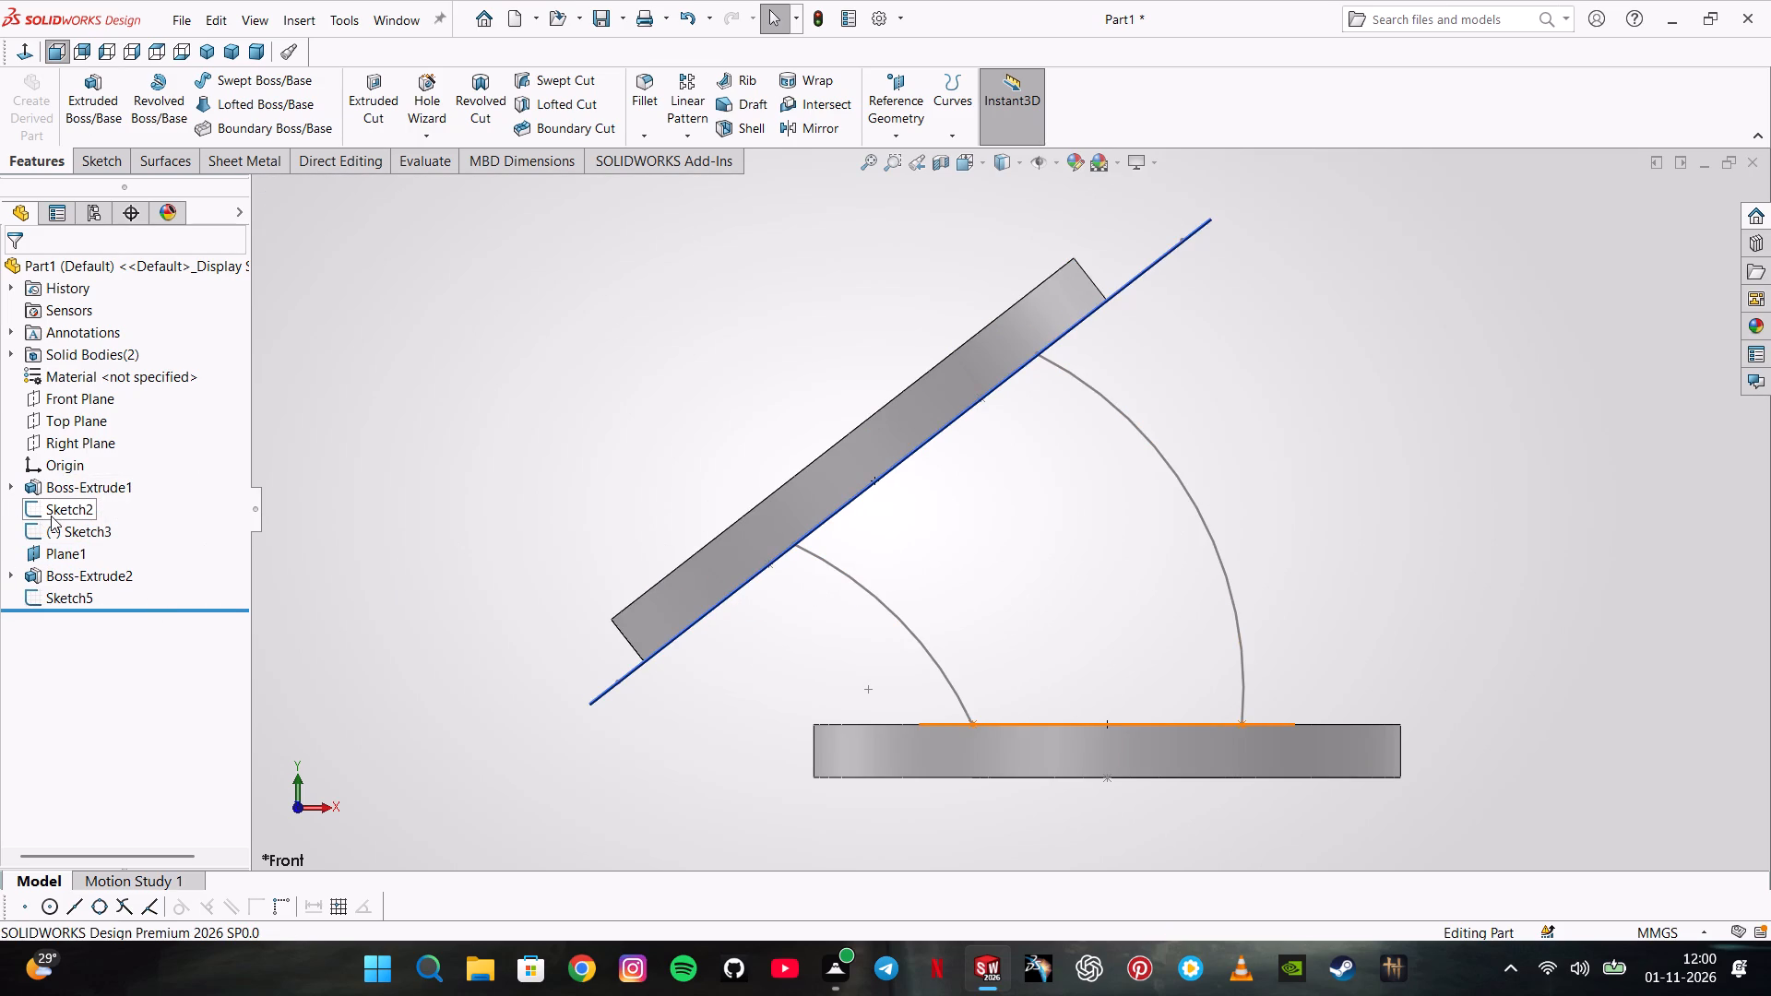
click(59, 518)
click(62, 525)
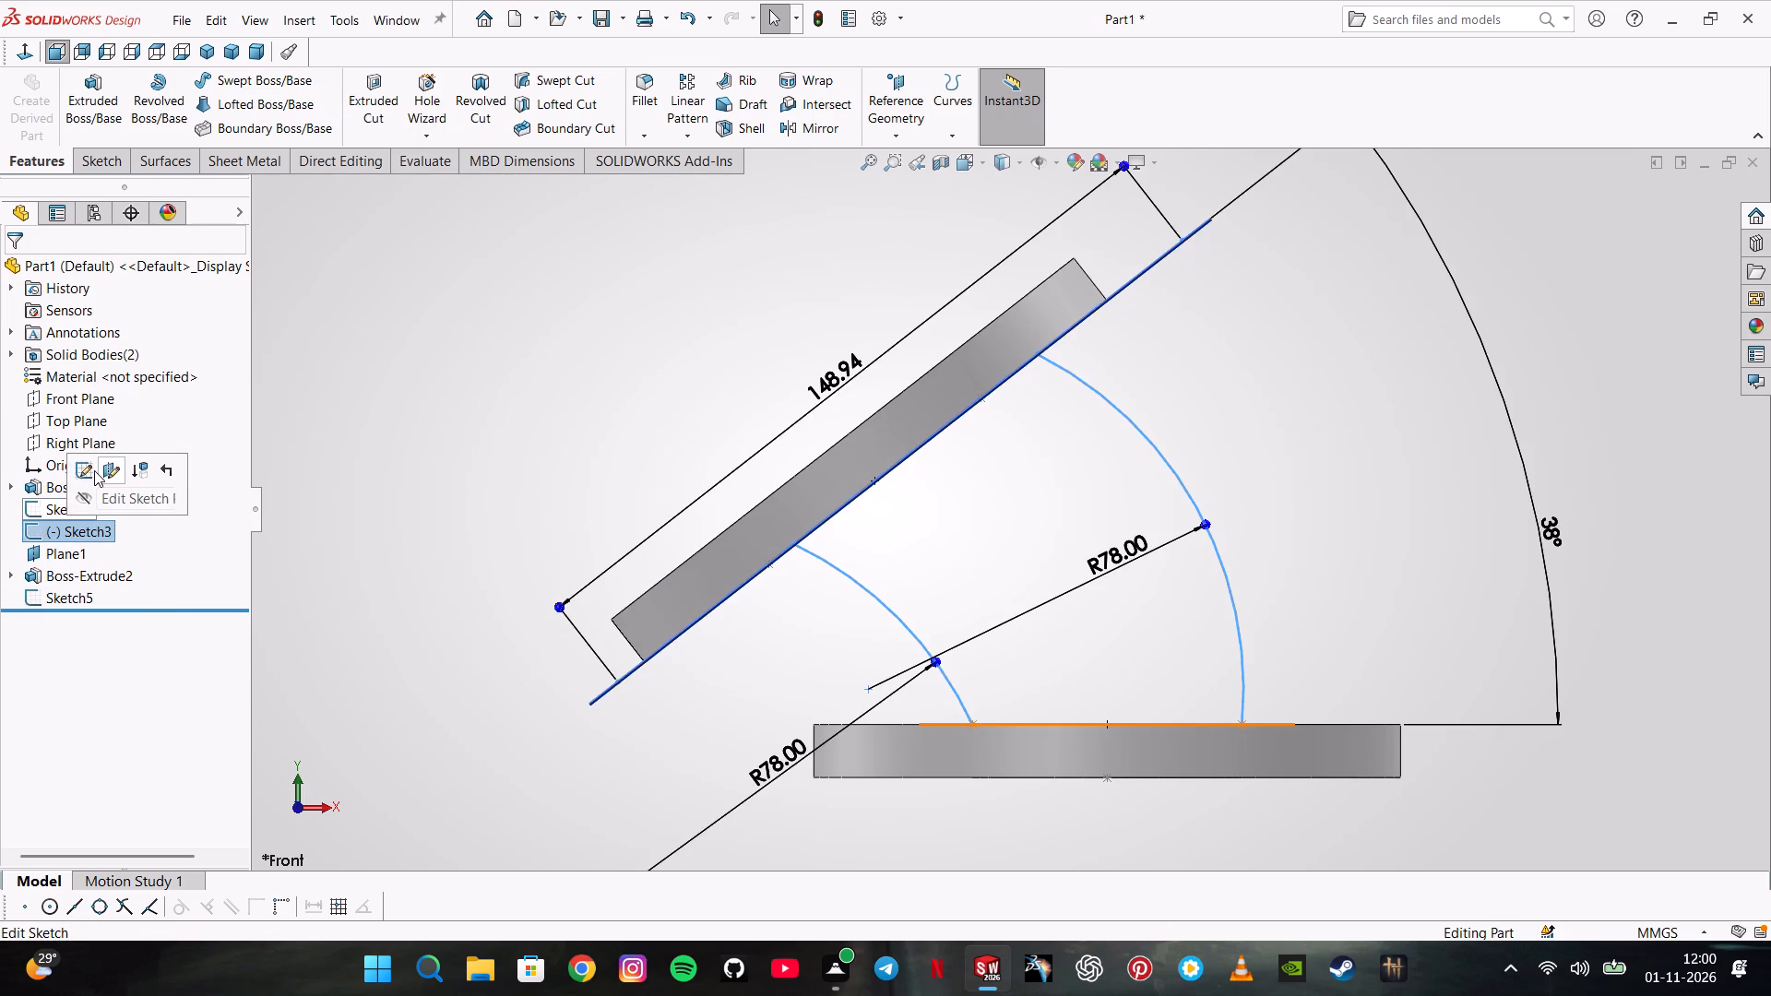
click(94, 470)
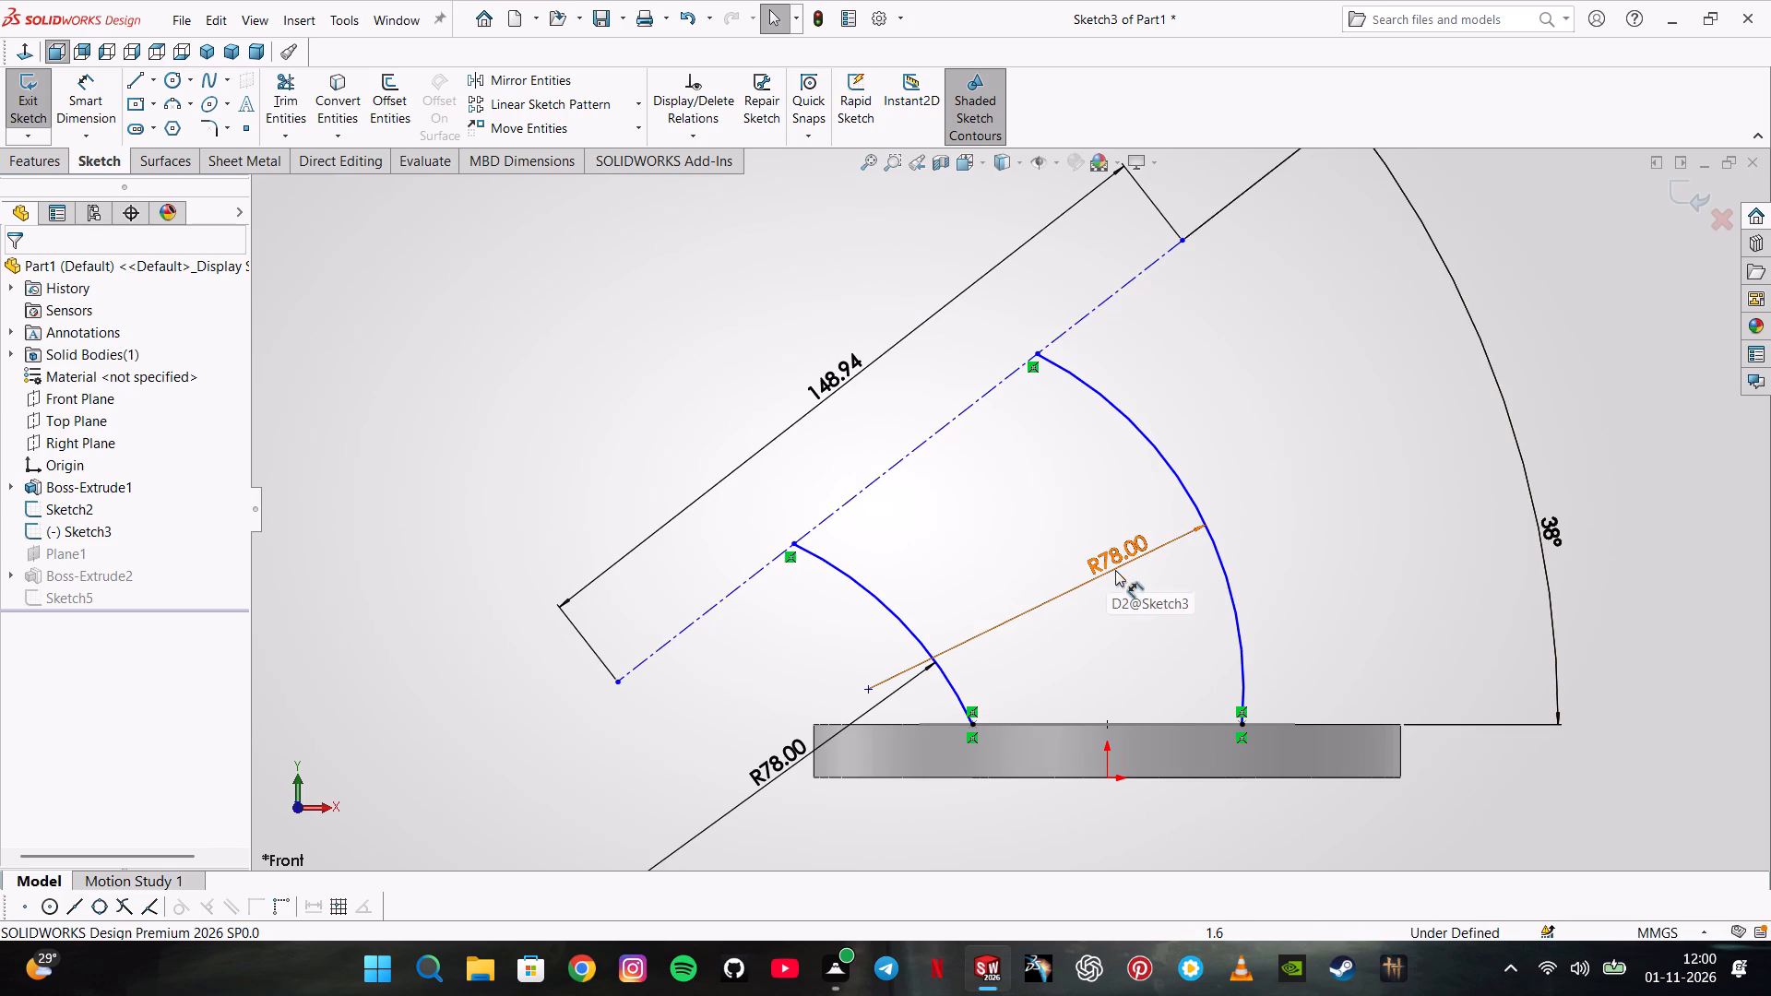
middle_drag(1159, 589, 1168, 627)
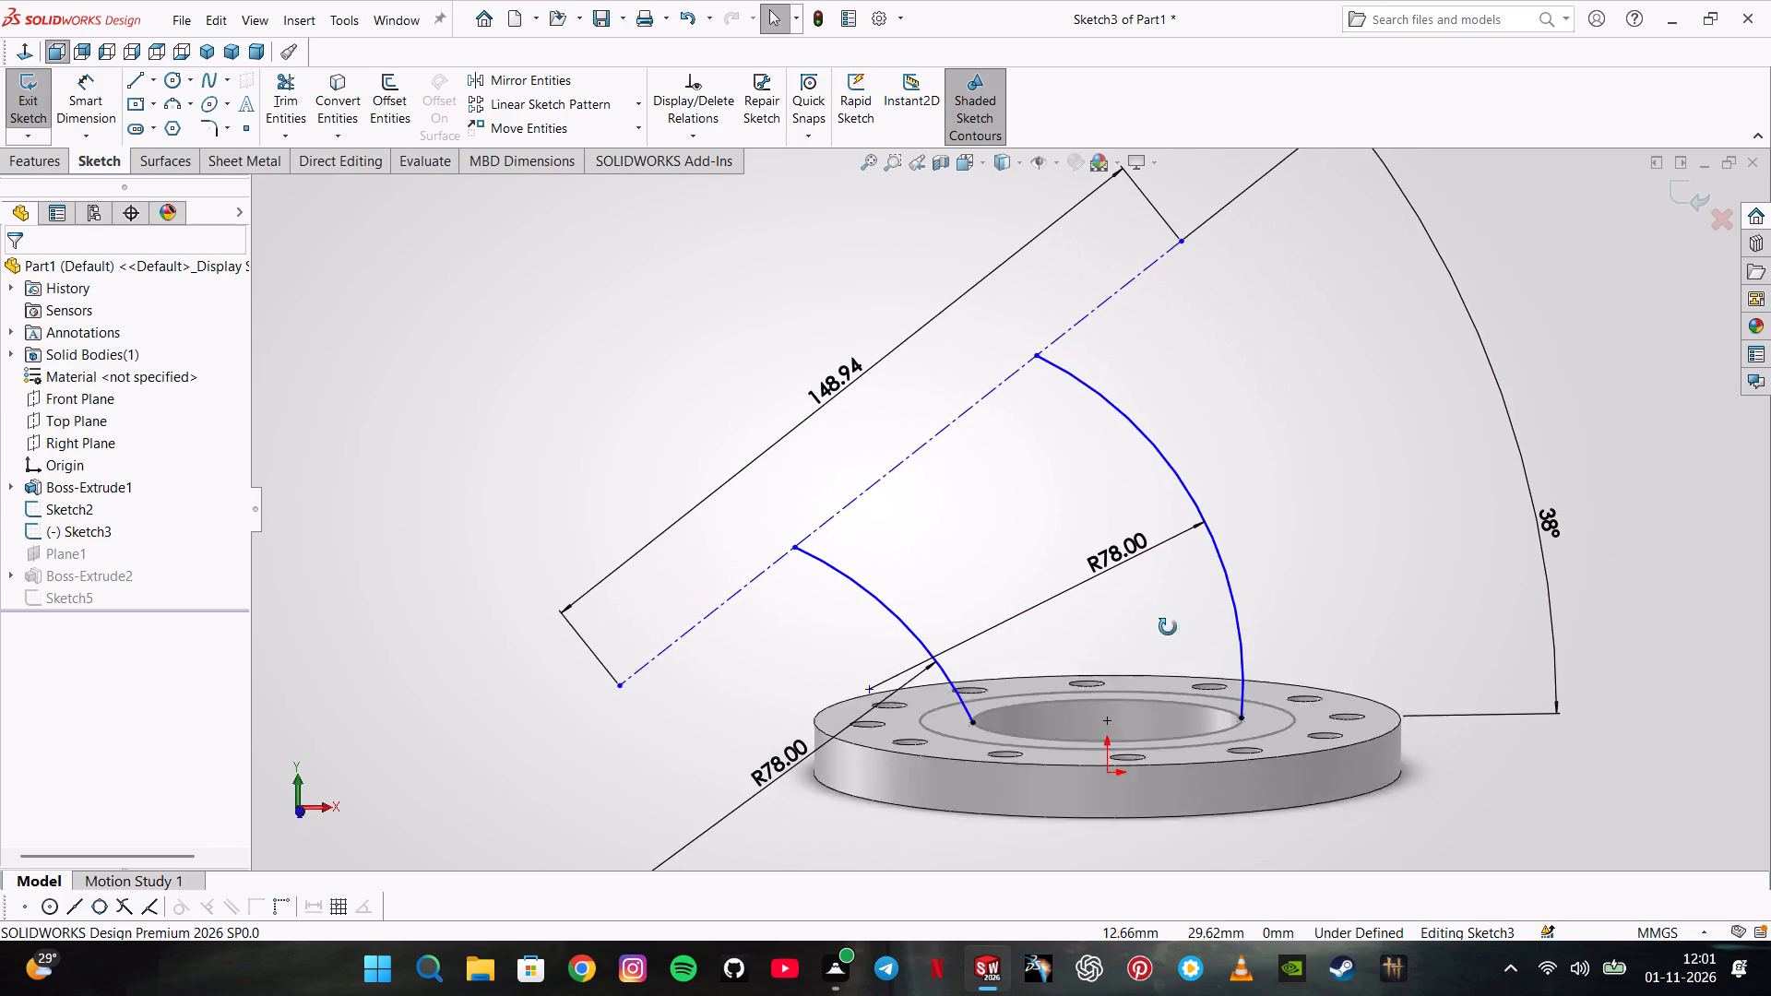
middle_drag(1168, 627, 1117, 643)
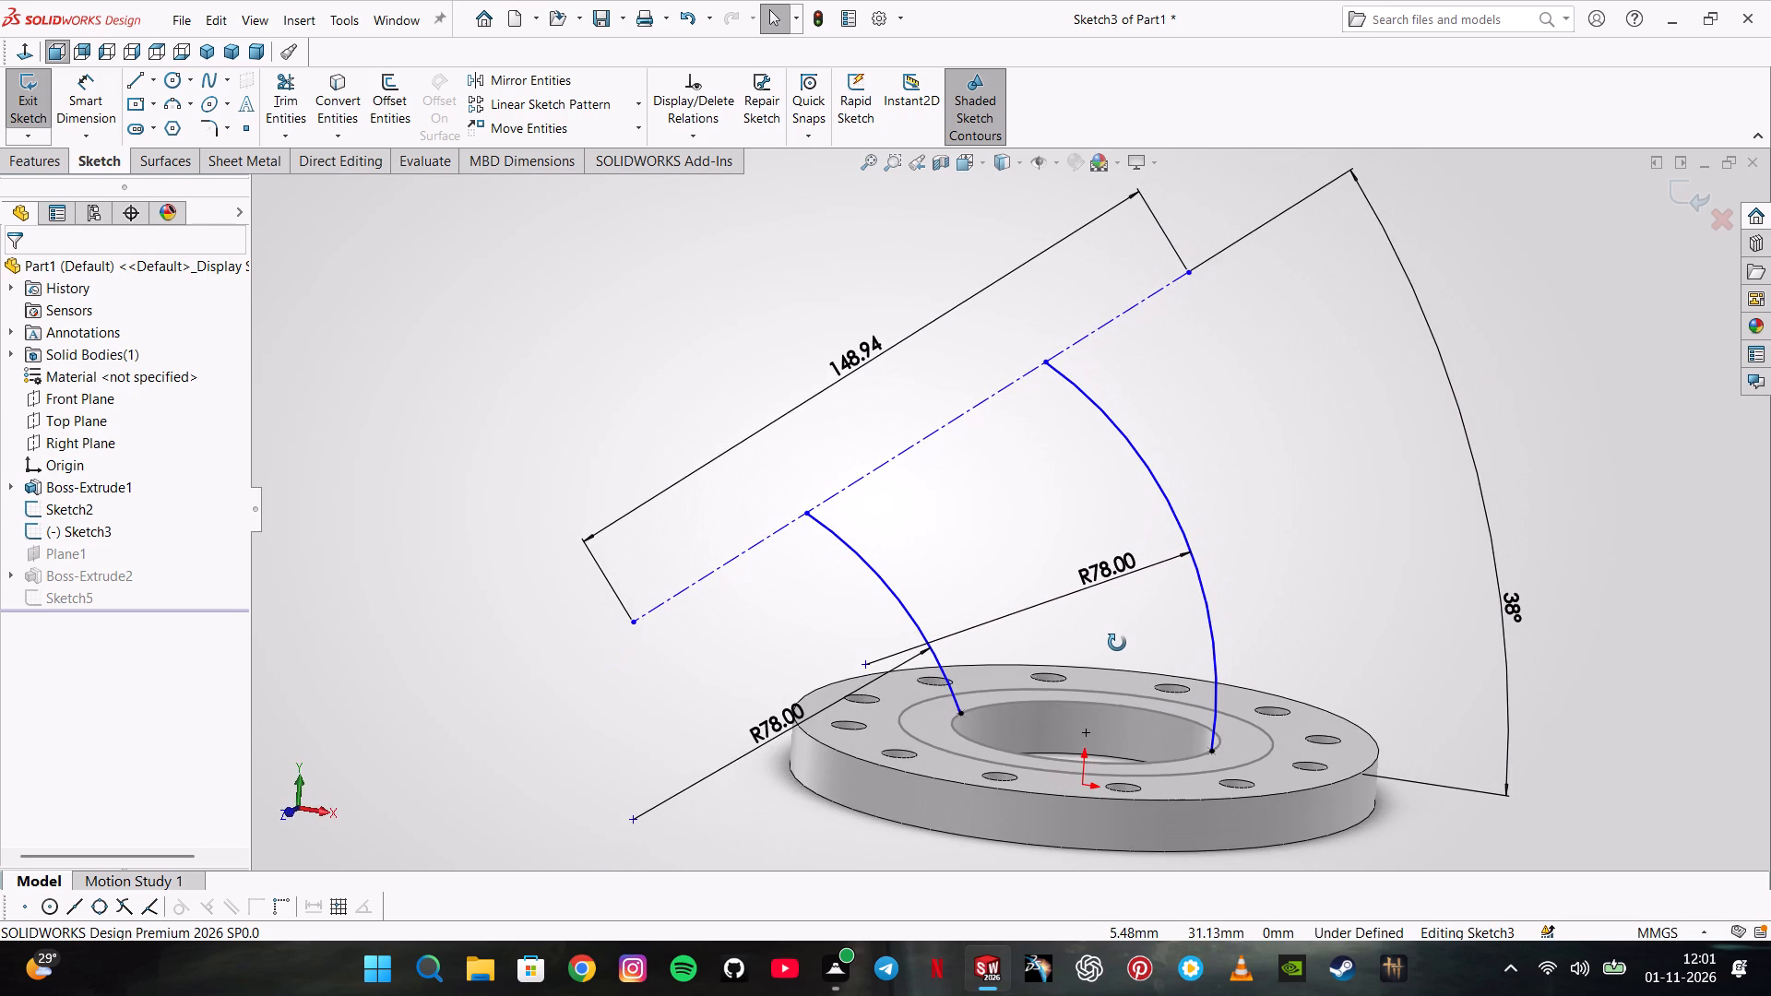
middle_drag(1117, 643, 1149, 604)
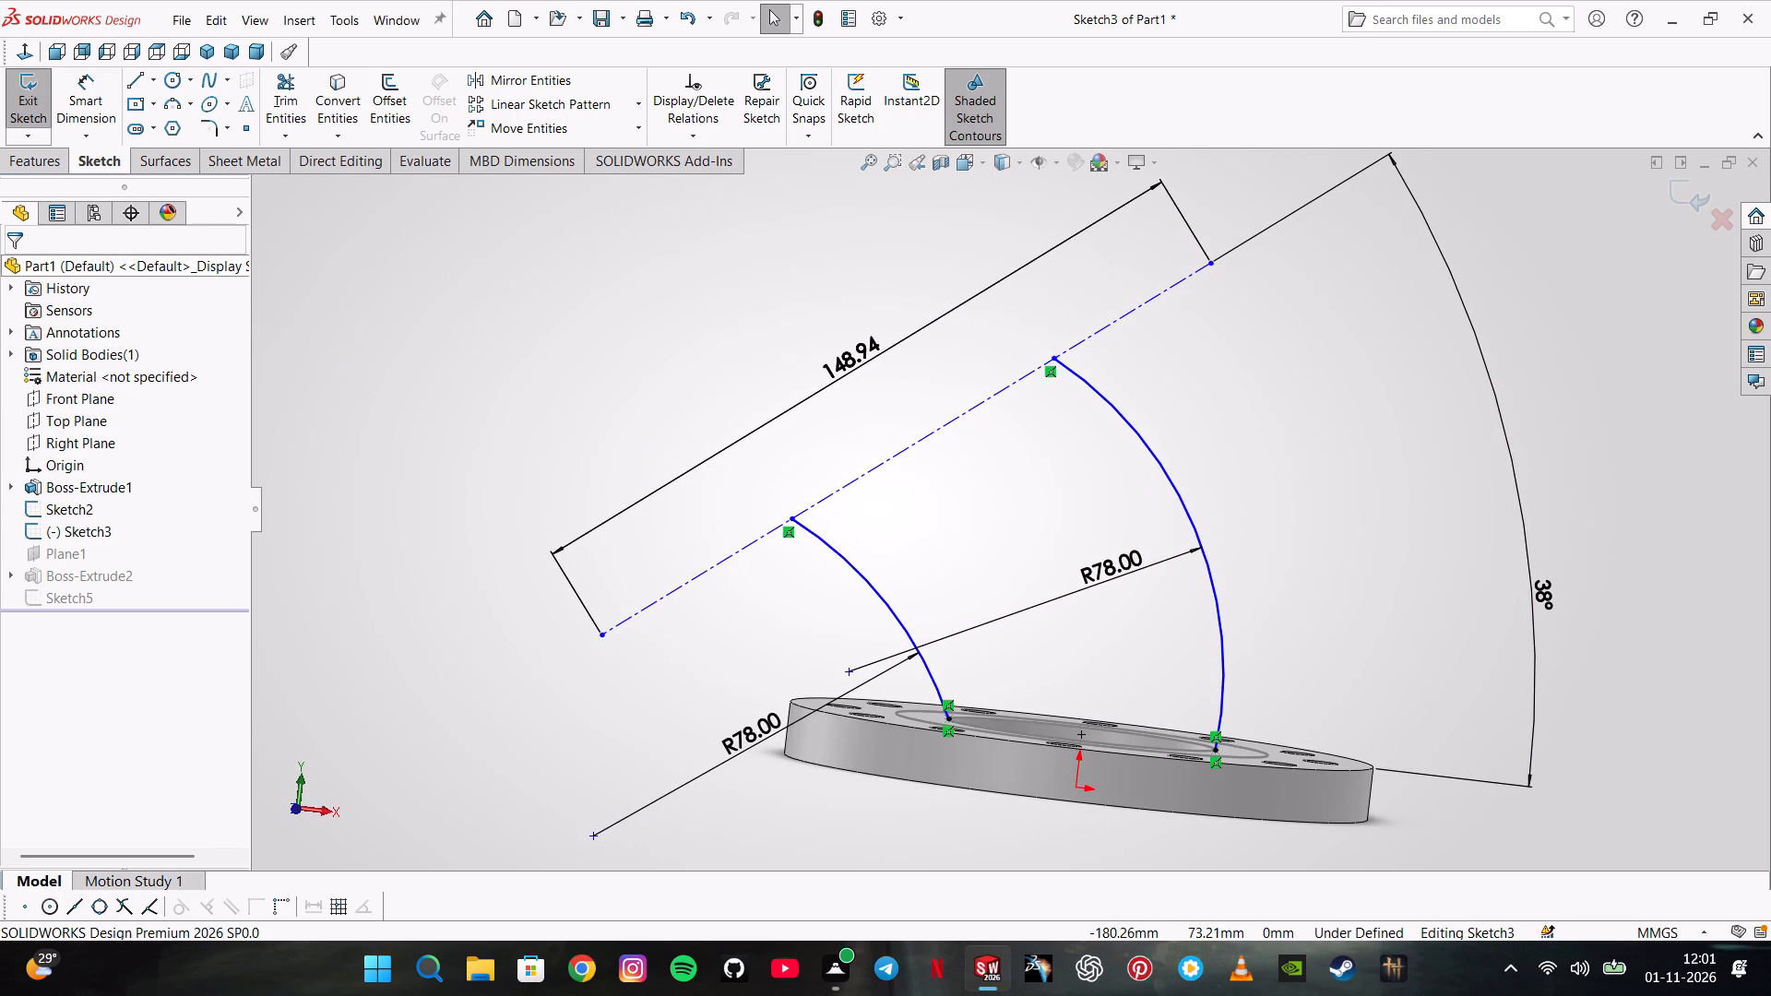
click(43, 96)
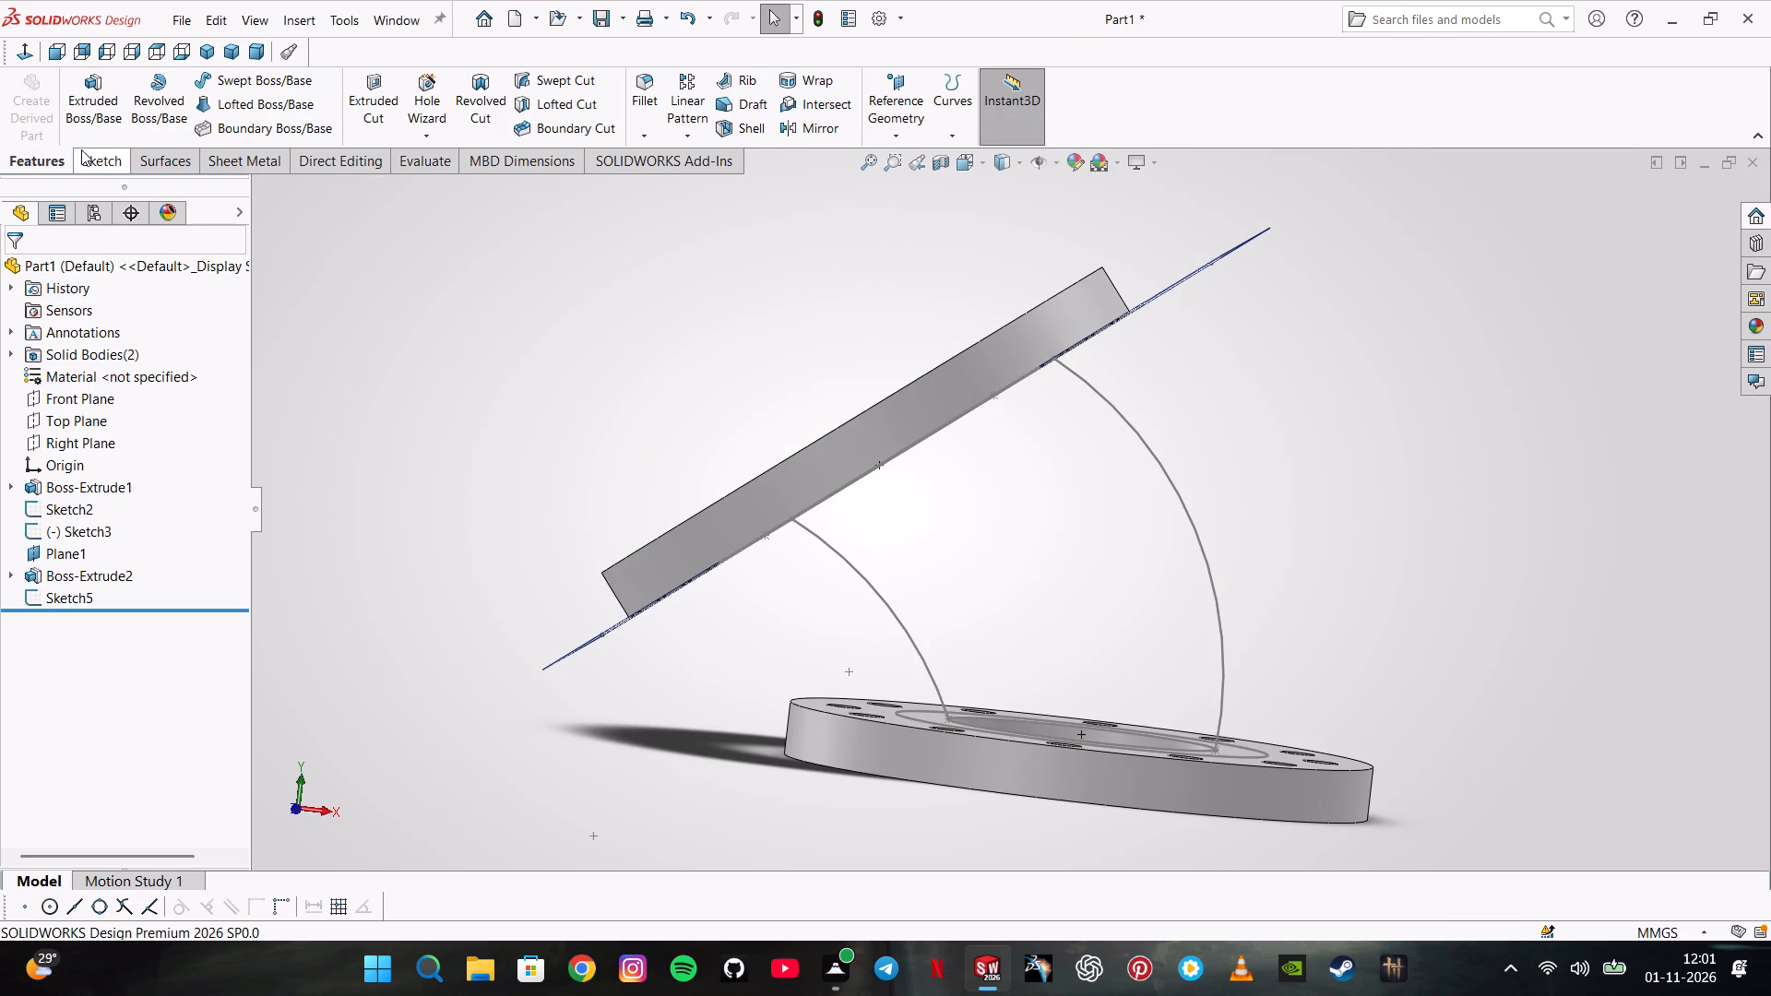
Edit the guide-arc sketch, dimension the distance between the two arcs' upper end points as 56 mm, and exit the sketch.
click(79, 531)
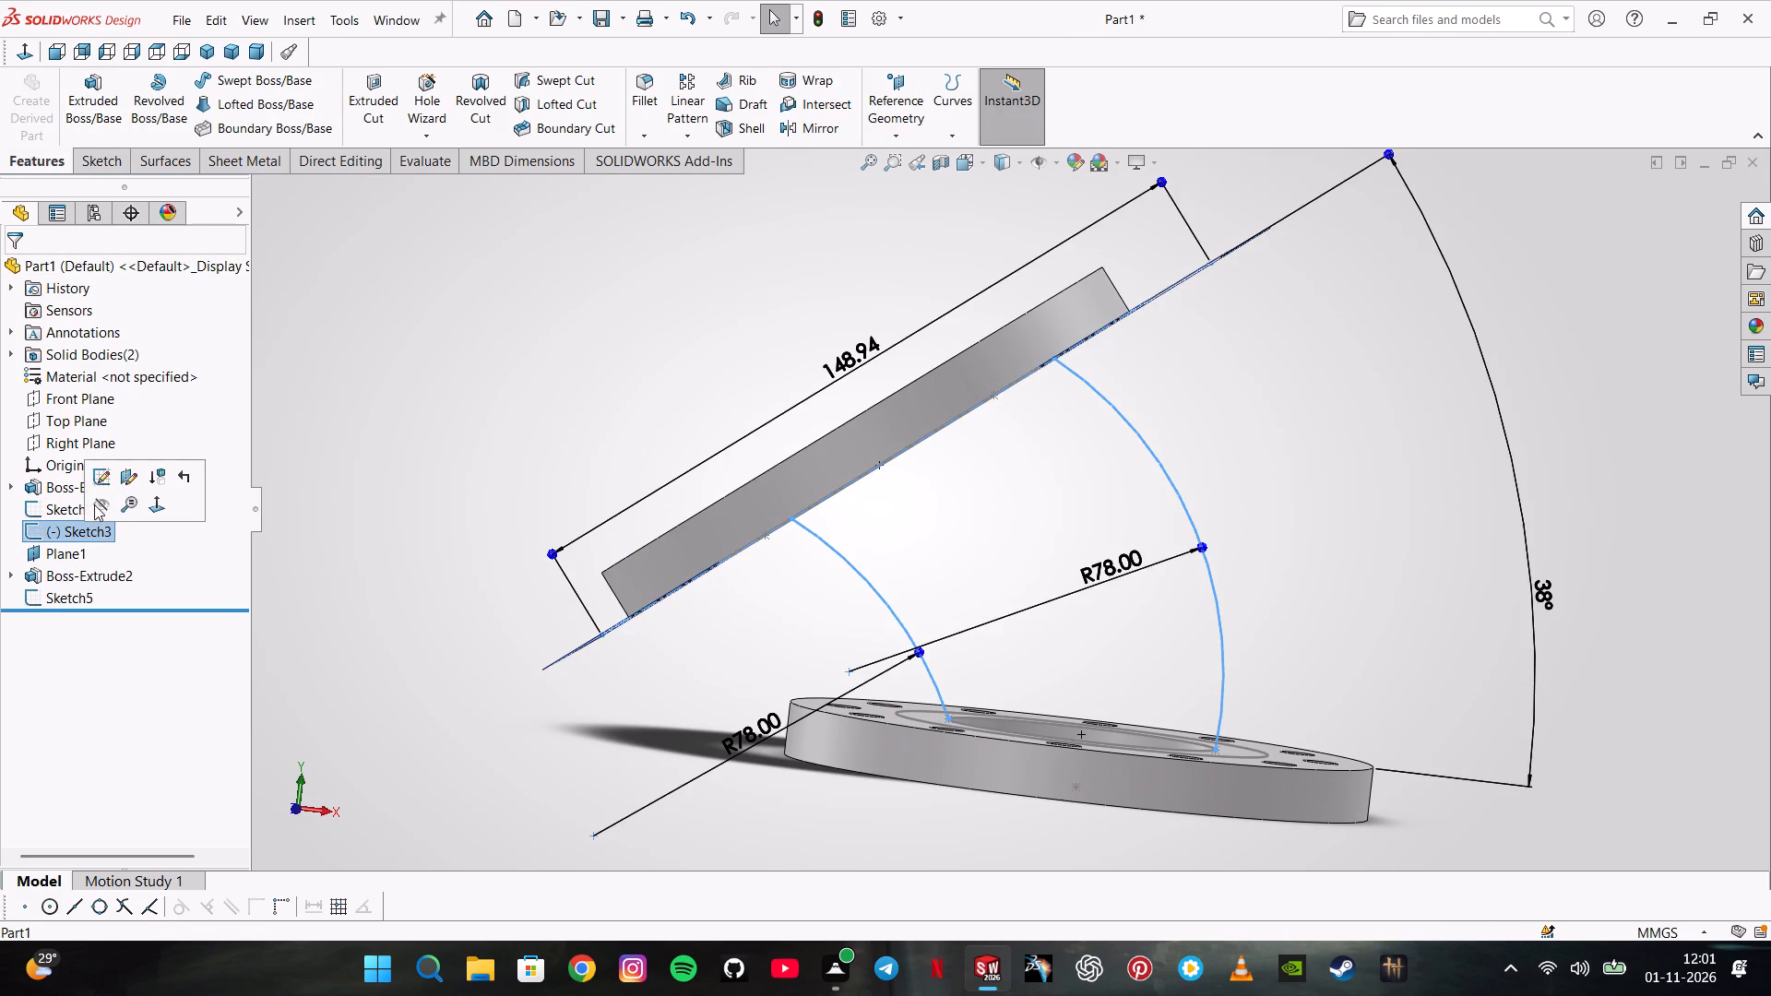
click(106, 474)
click(102, 111)
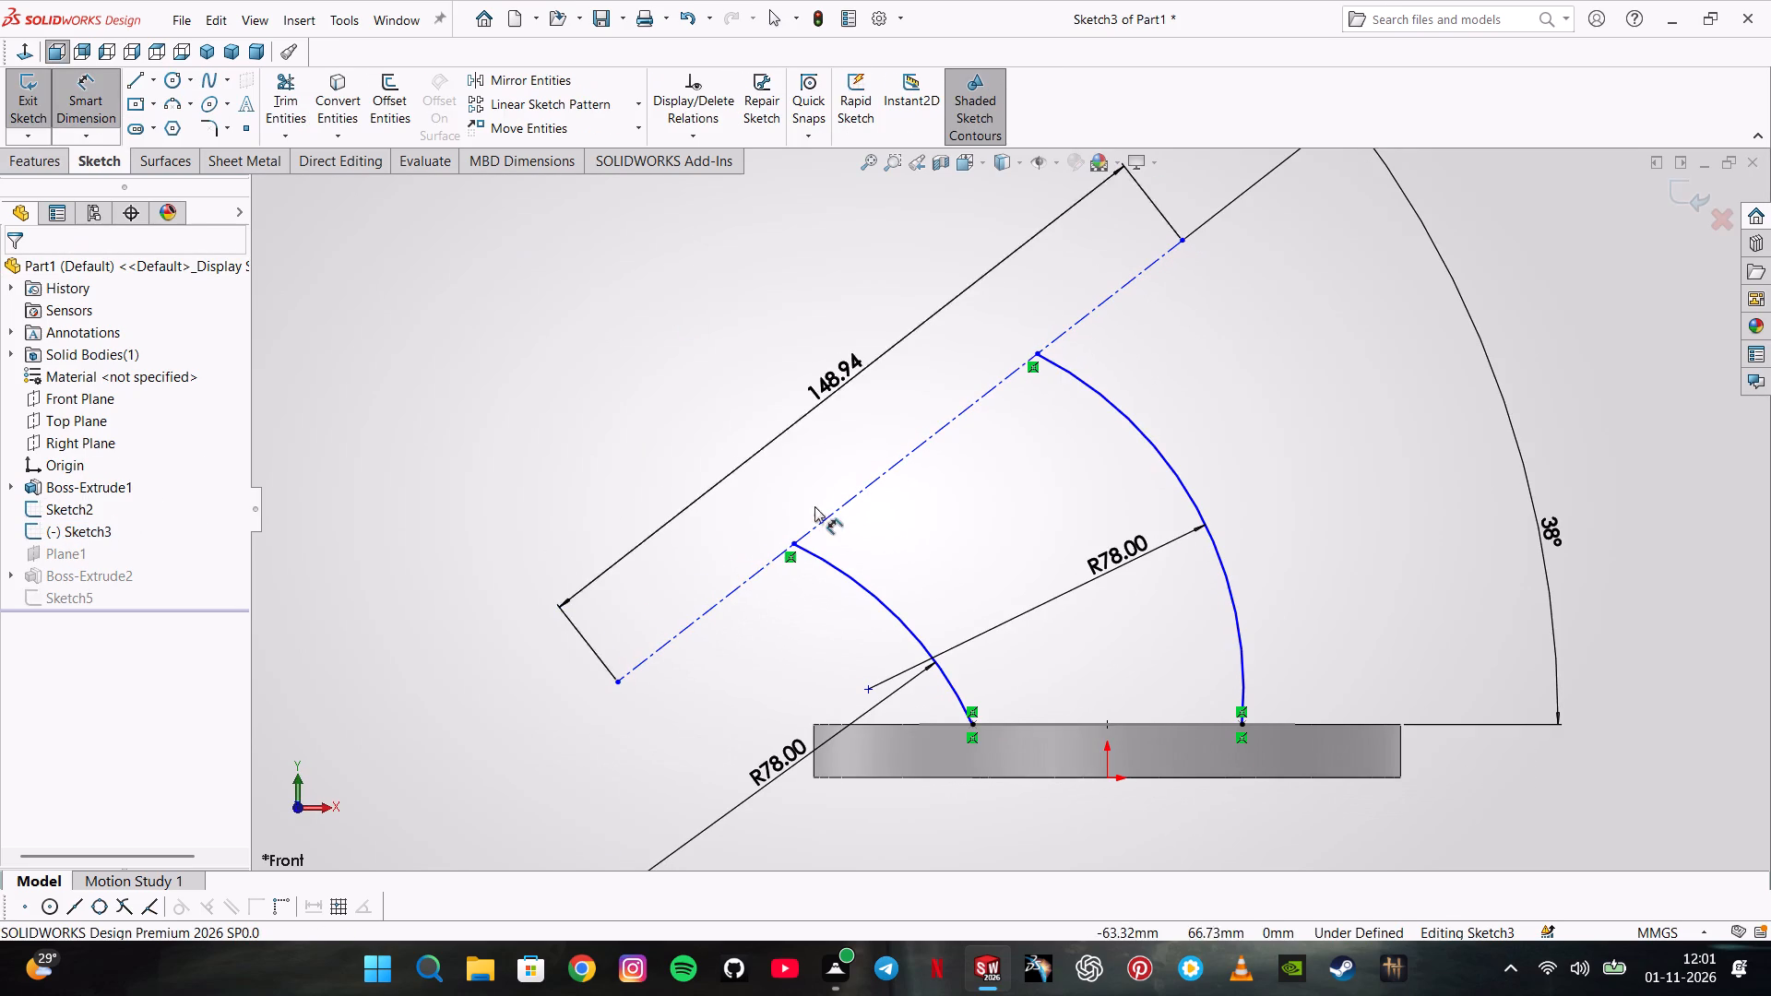
click(795, 542)
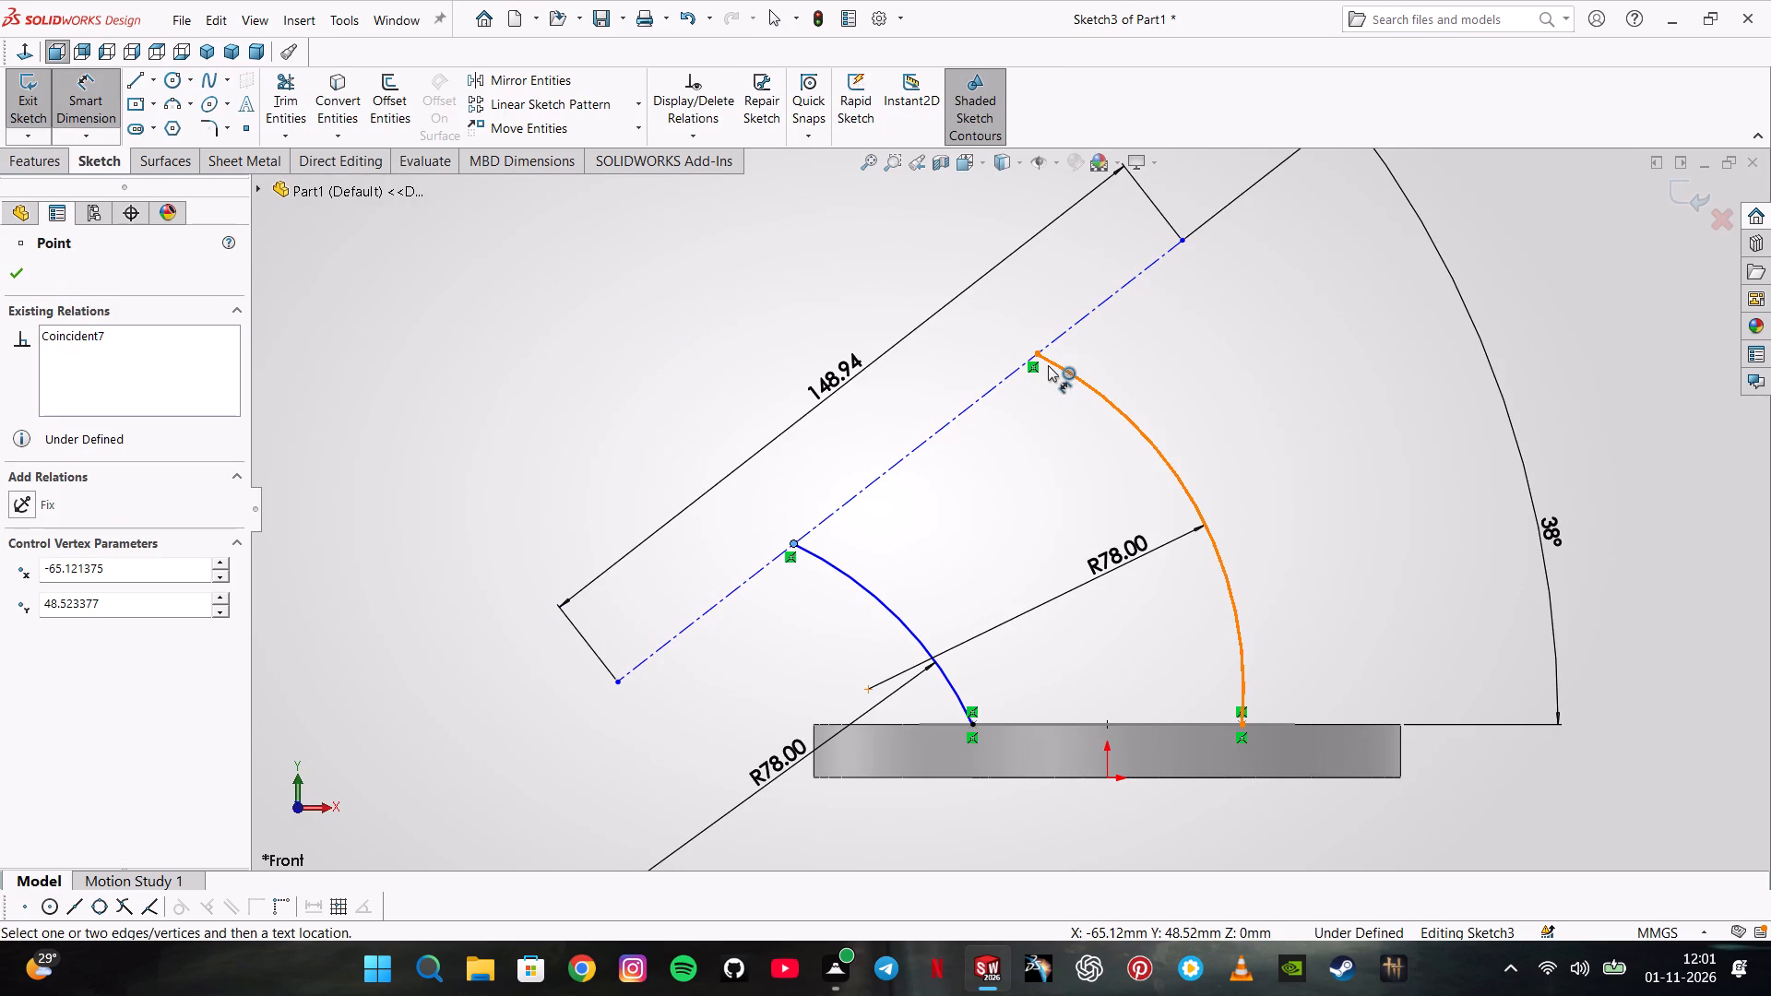
click(1039, 352)
click(946, 358)
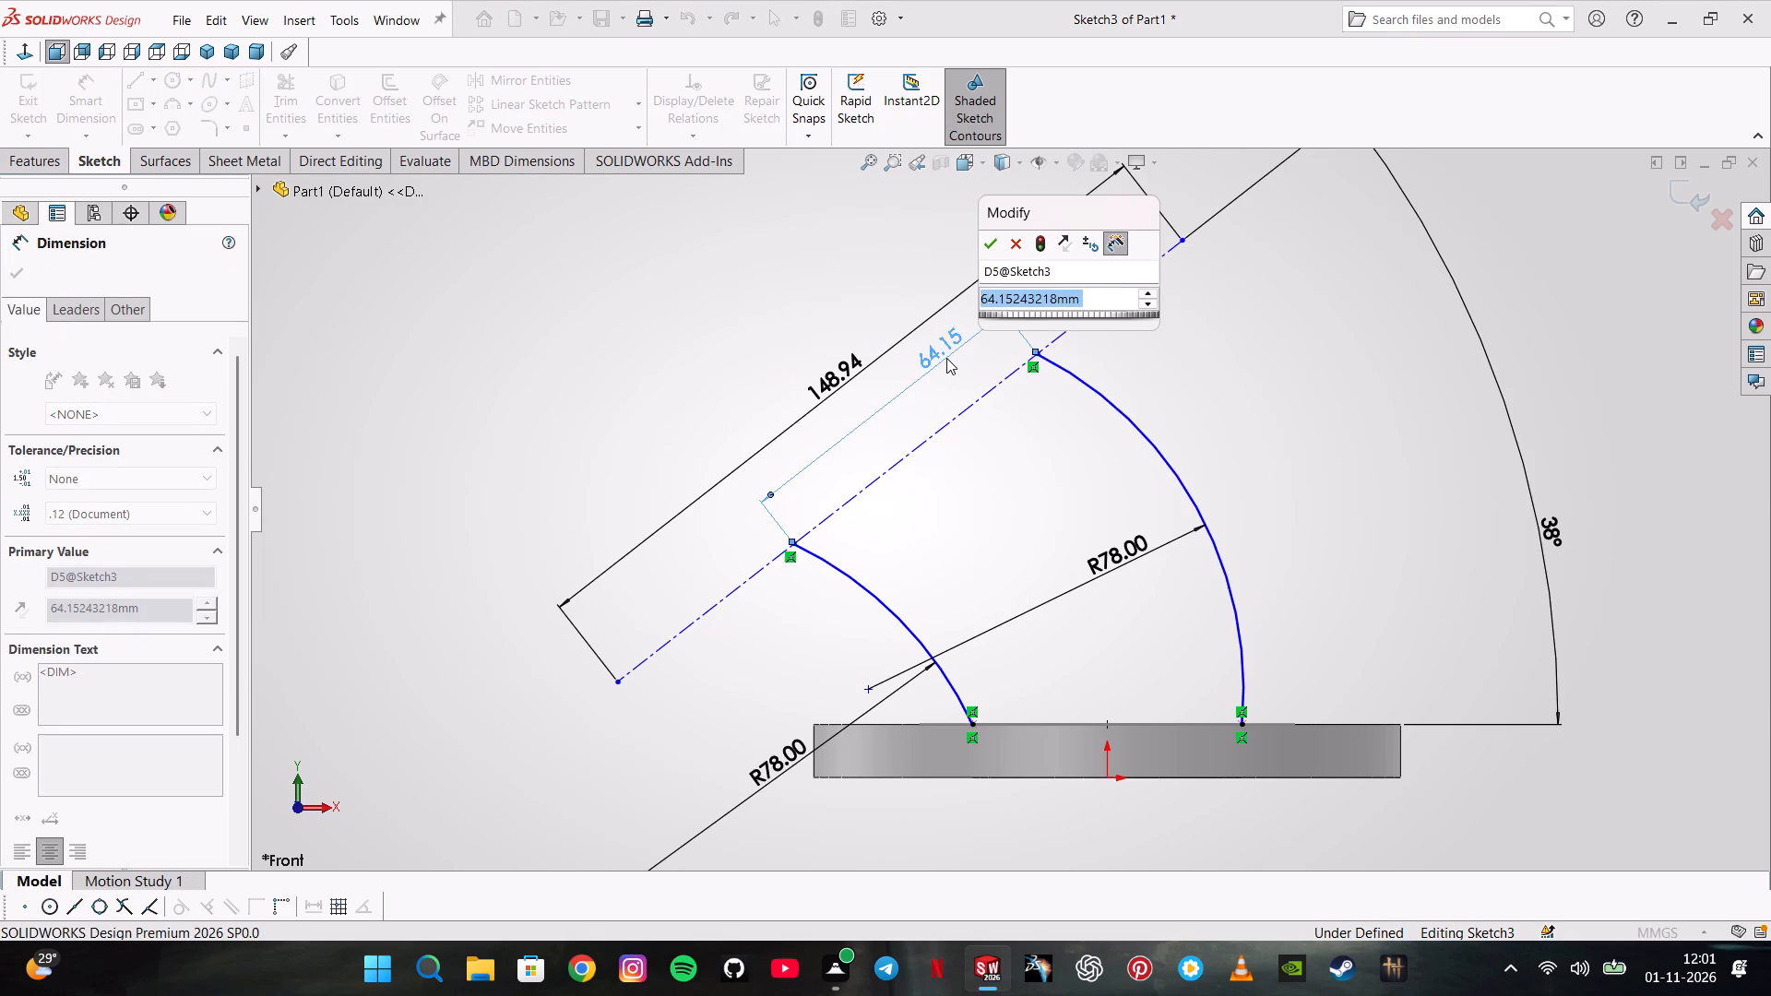
text(56)
key(Return)
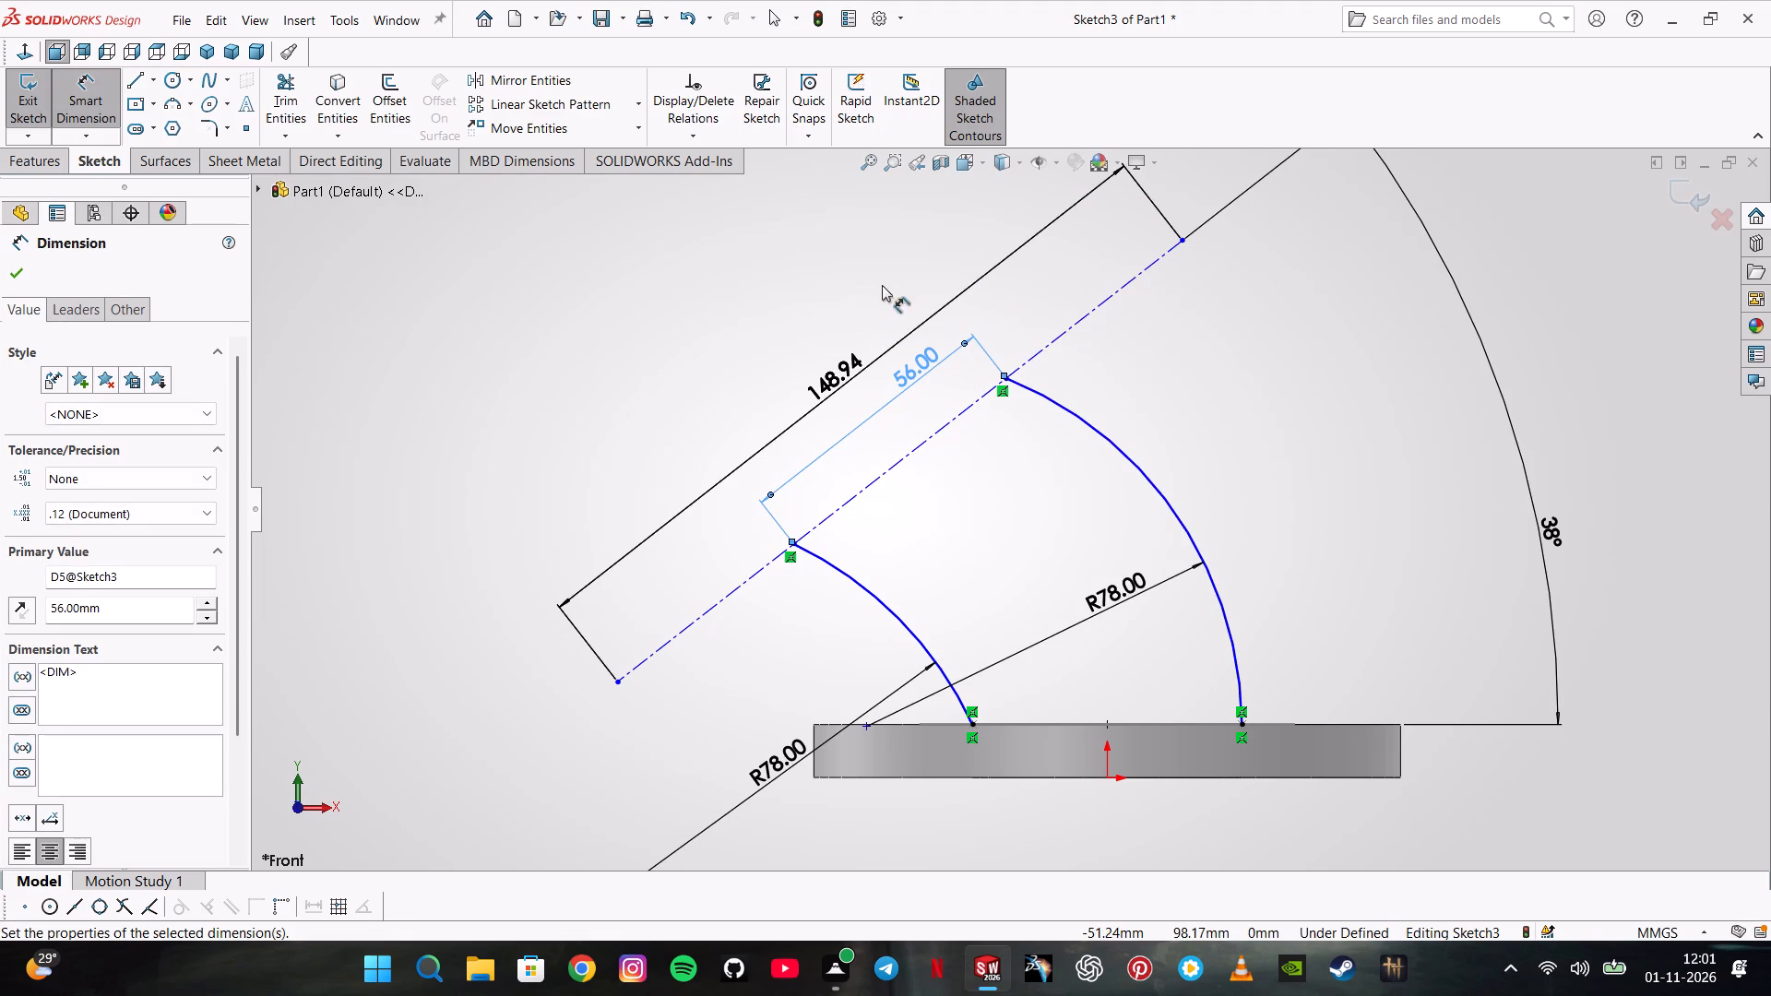
key(Escape)
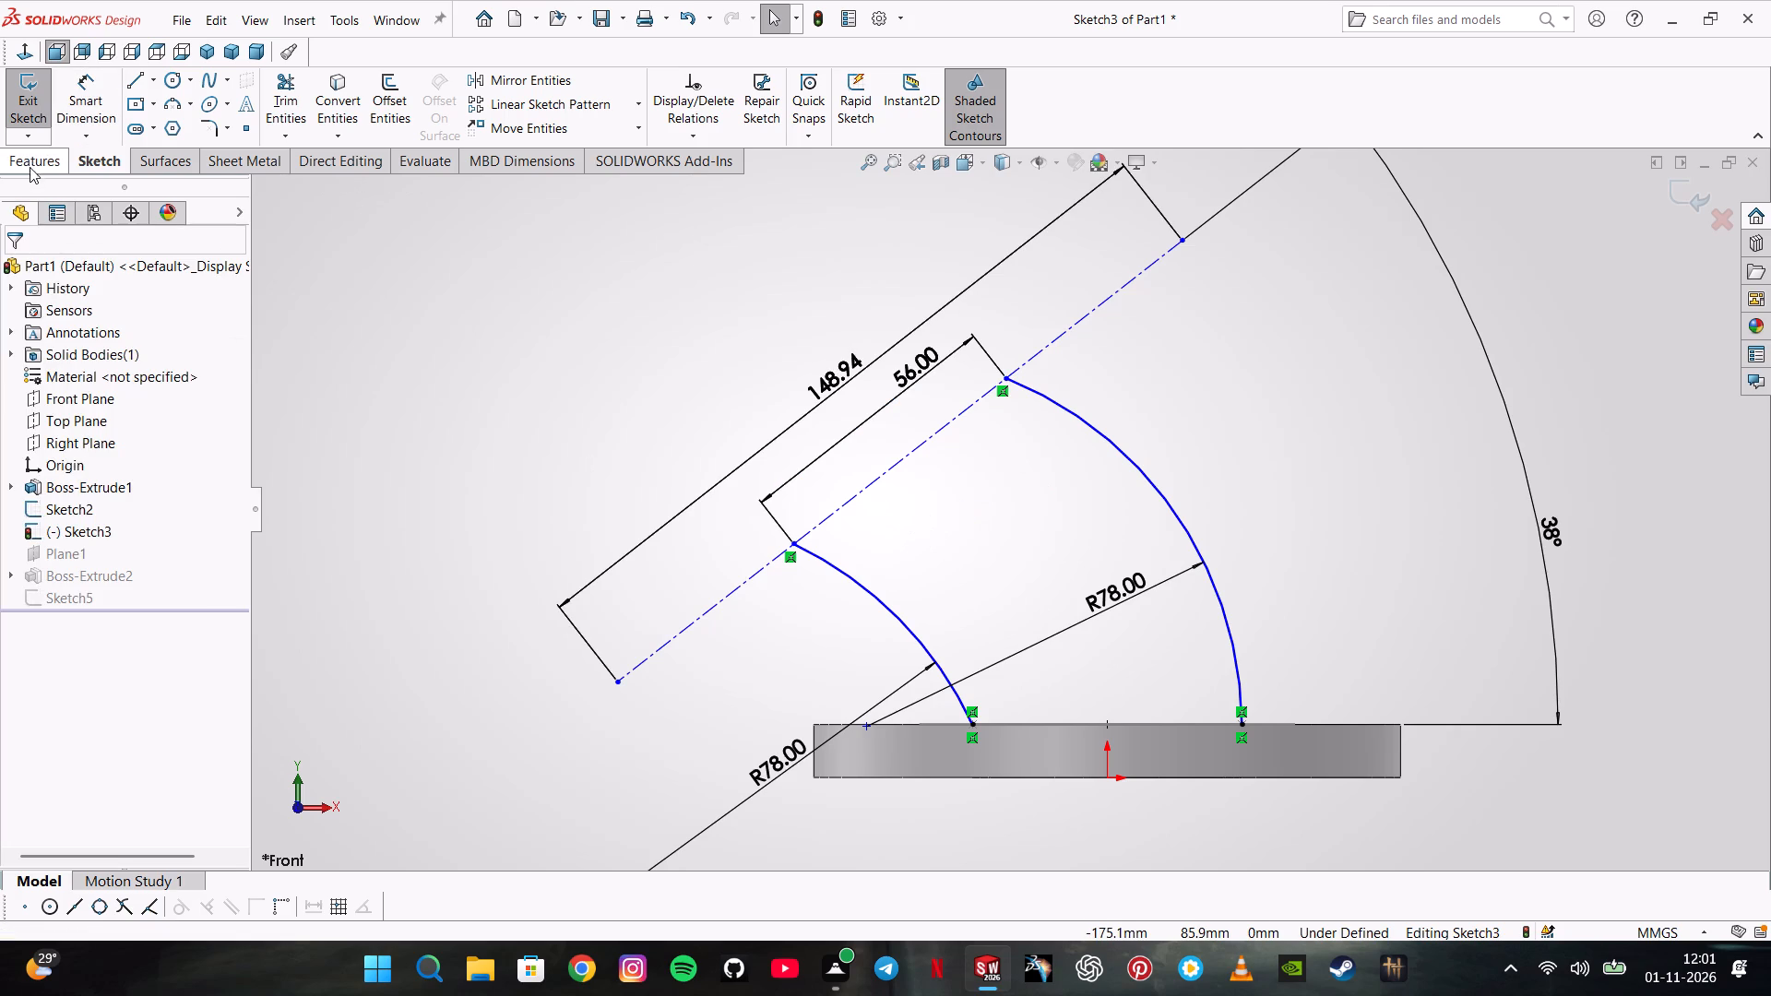
click(32, 104)
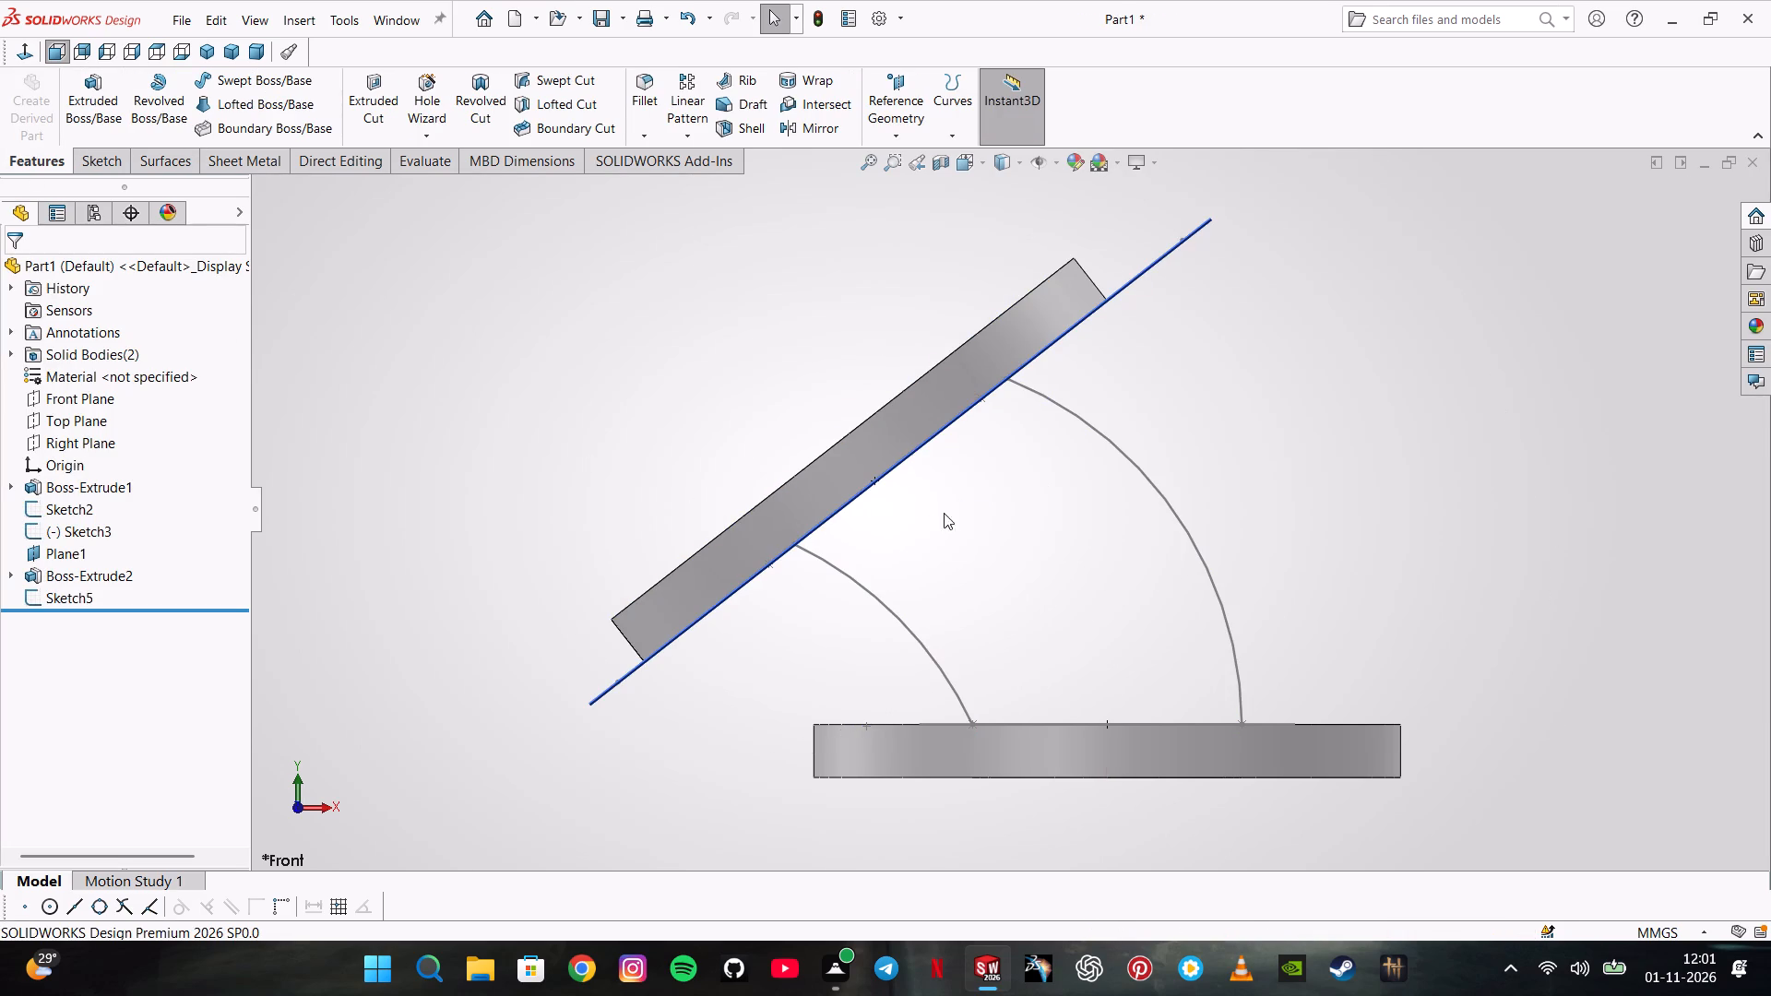
Measure from the shorter arc's upper end point to the nearest point of Sketch5's circle on the slanted flange and examine the gap.
middle_drag(955, 531, 929, 447)
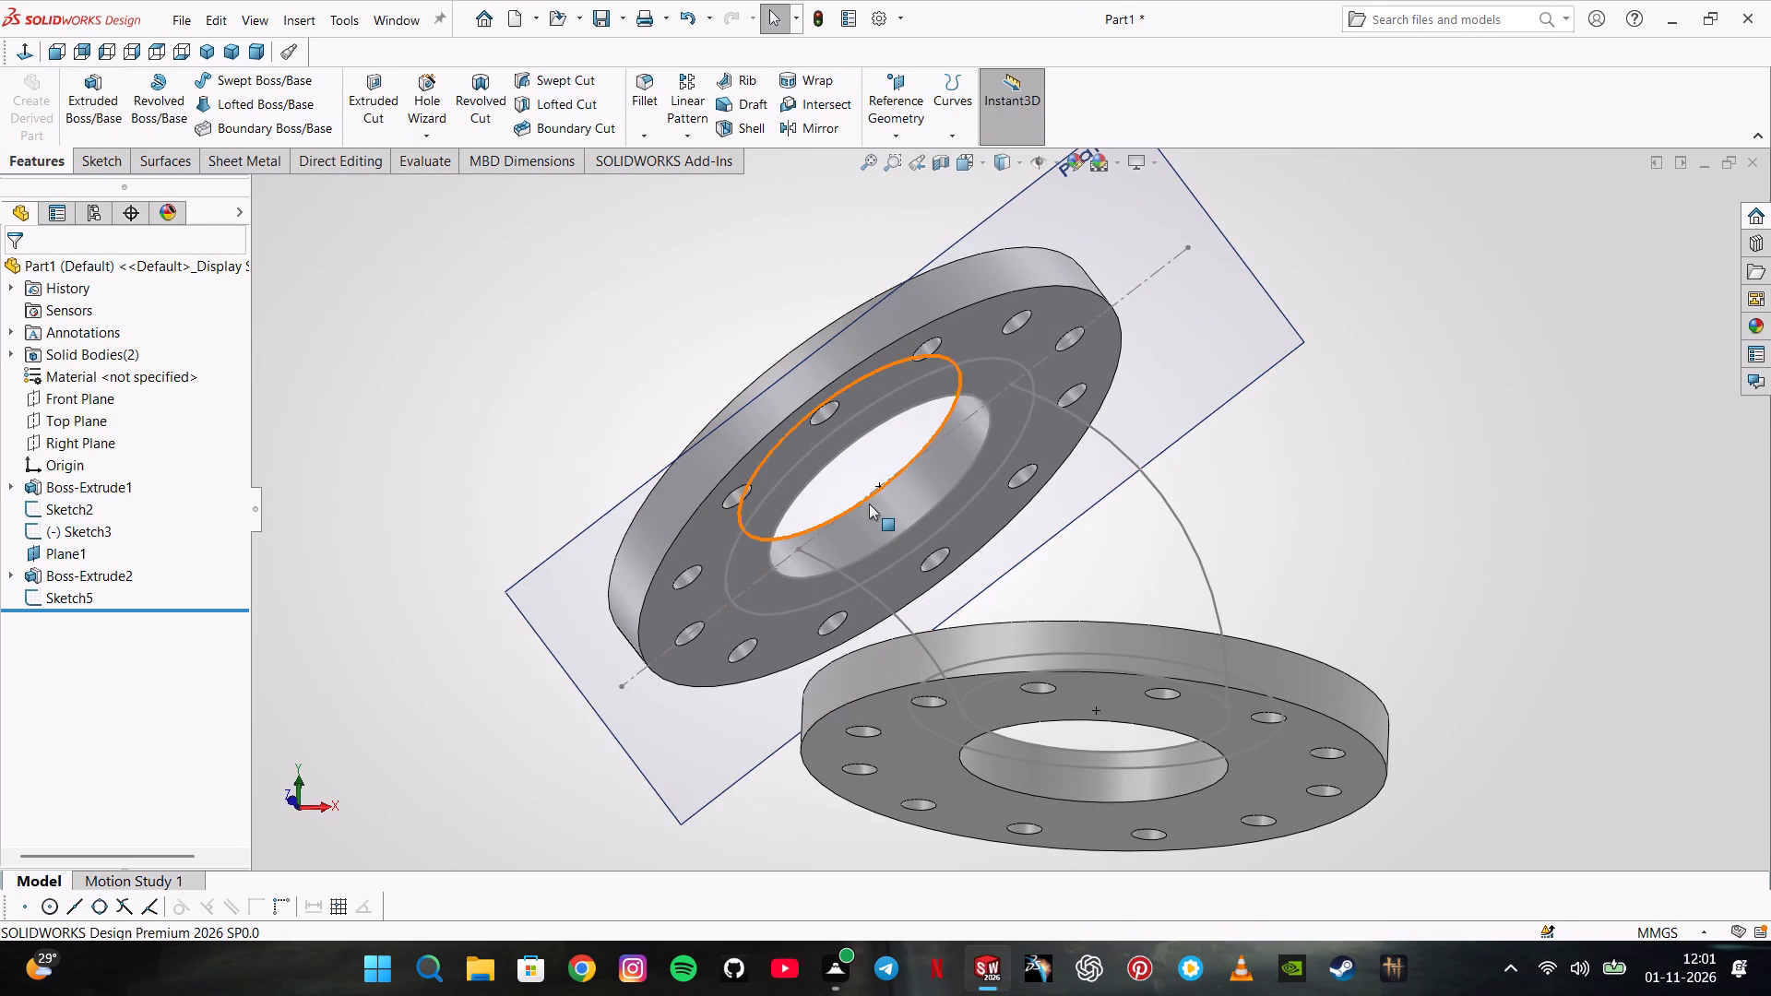
ctrl+click(795, 550)
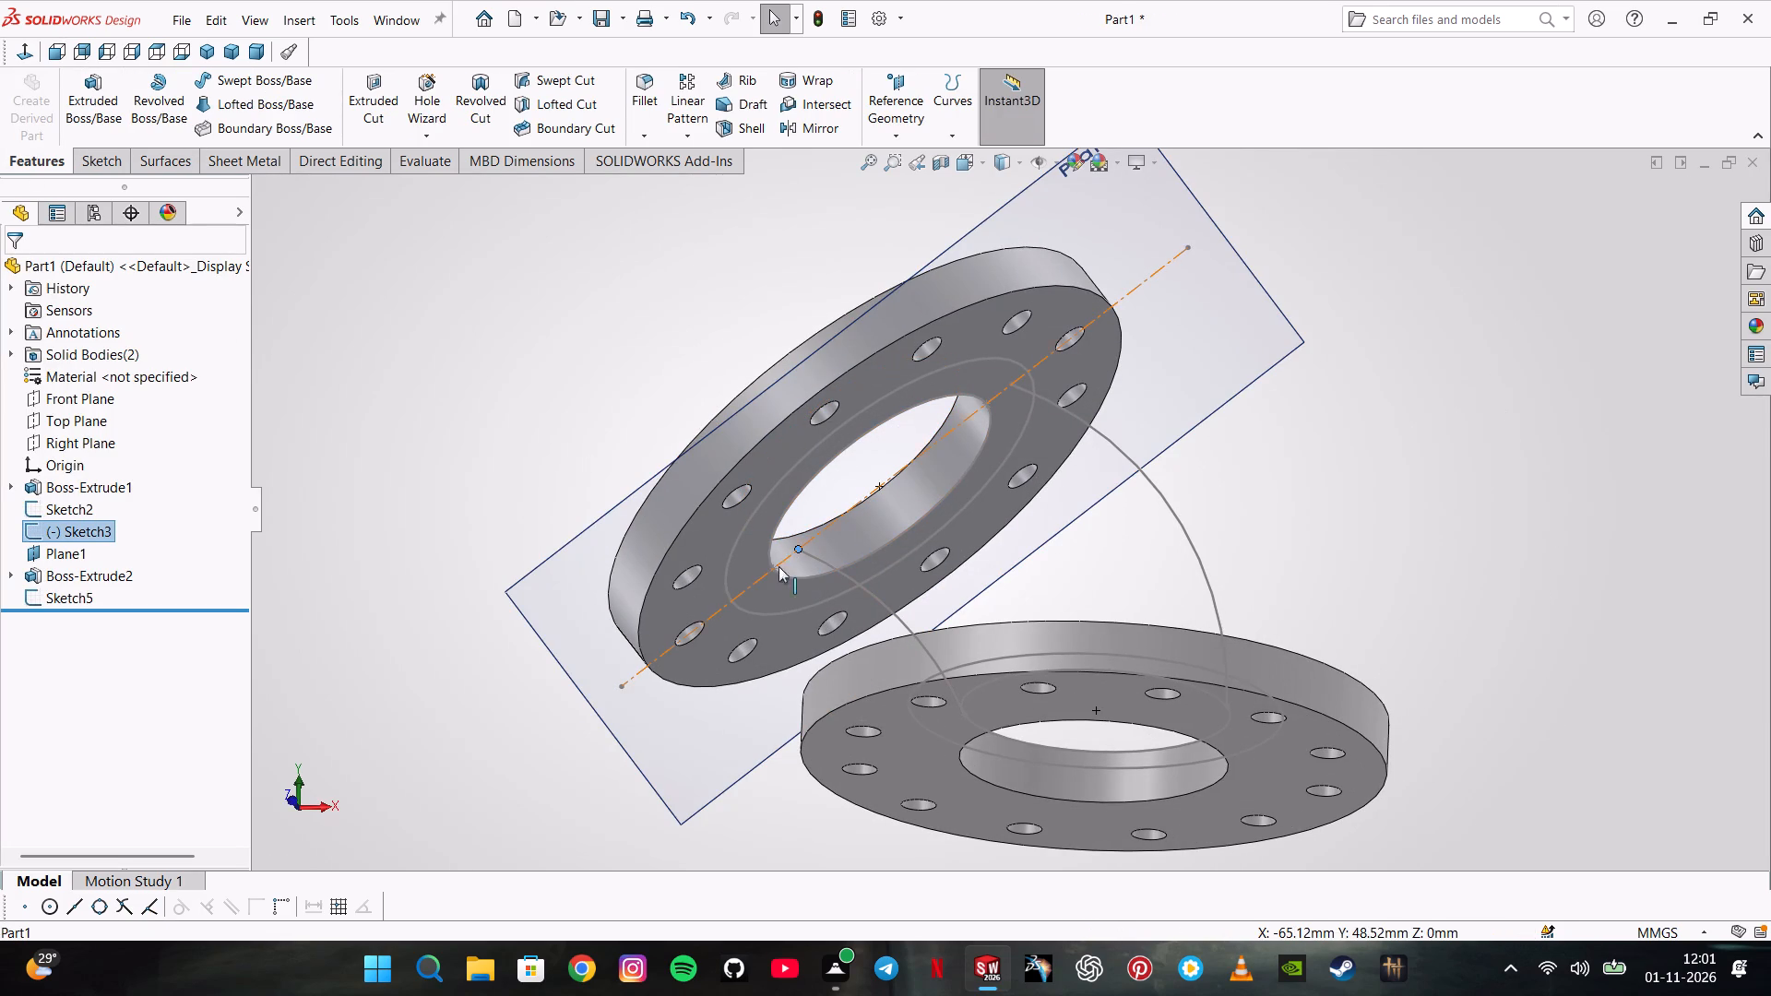
ctrl+click(775, 568)
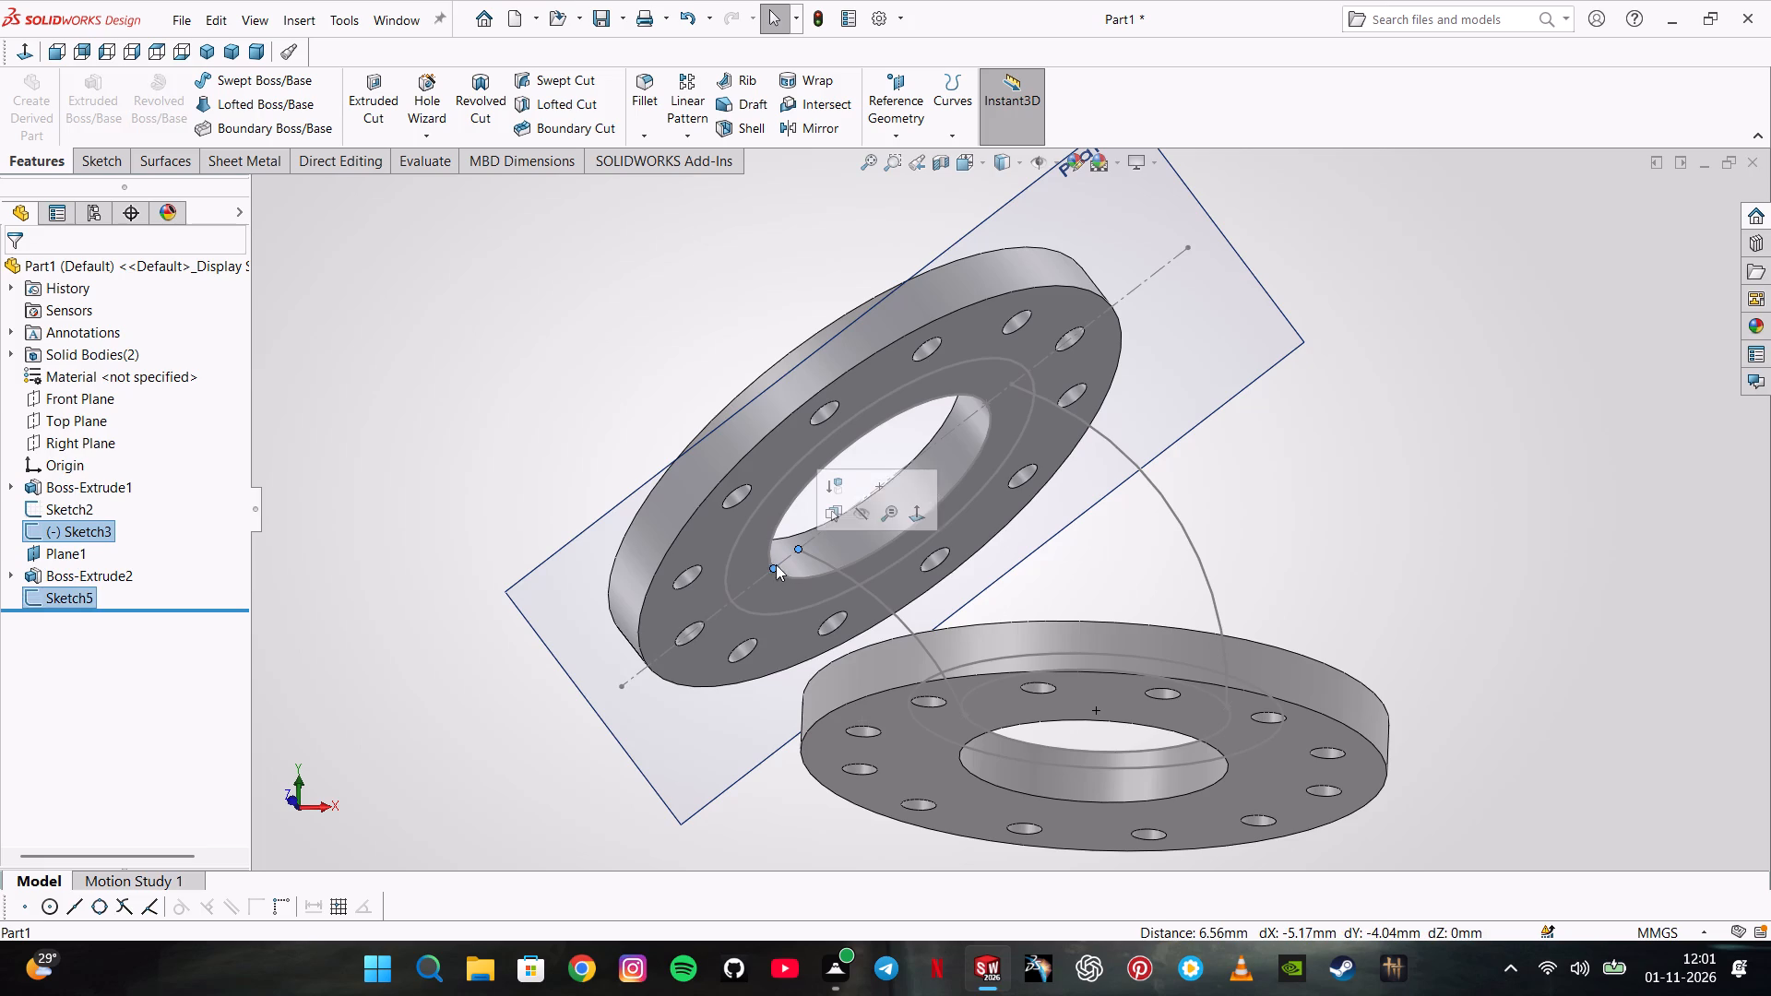
click(908, 514)
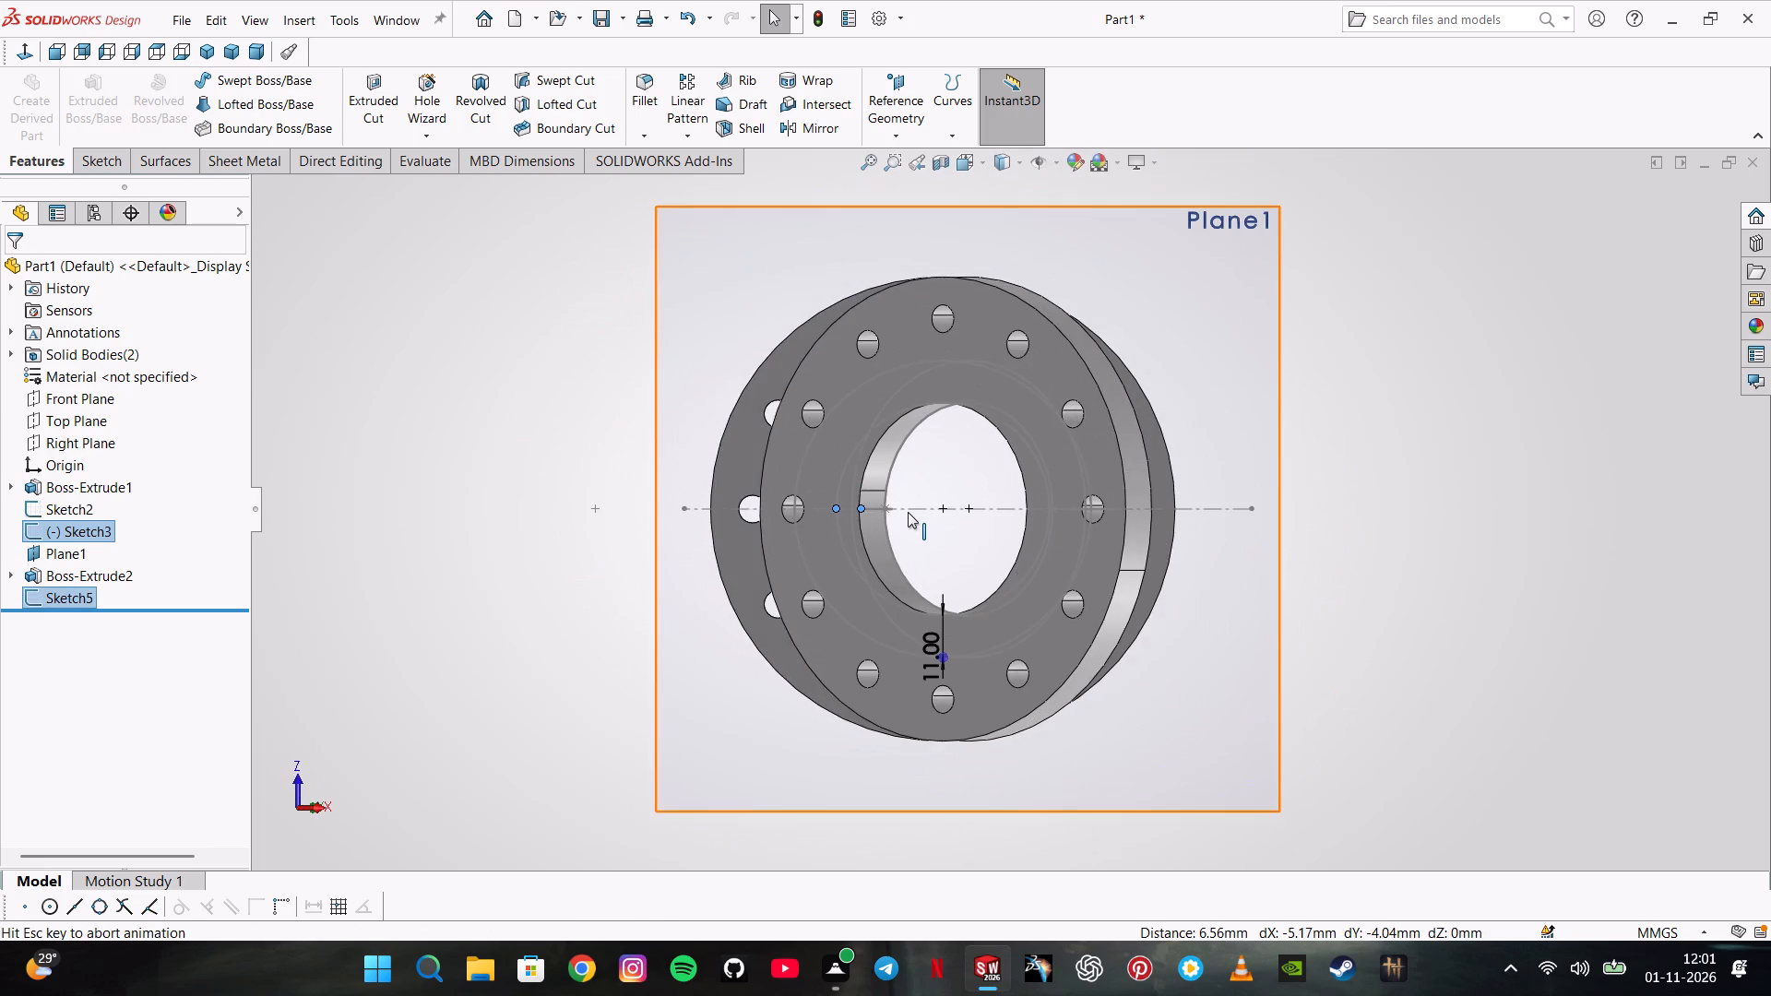
scroll(907, 512, down, 8)
middle_drag(909, 513, 1016, 490)
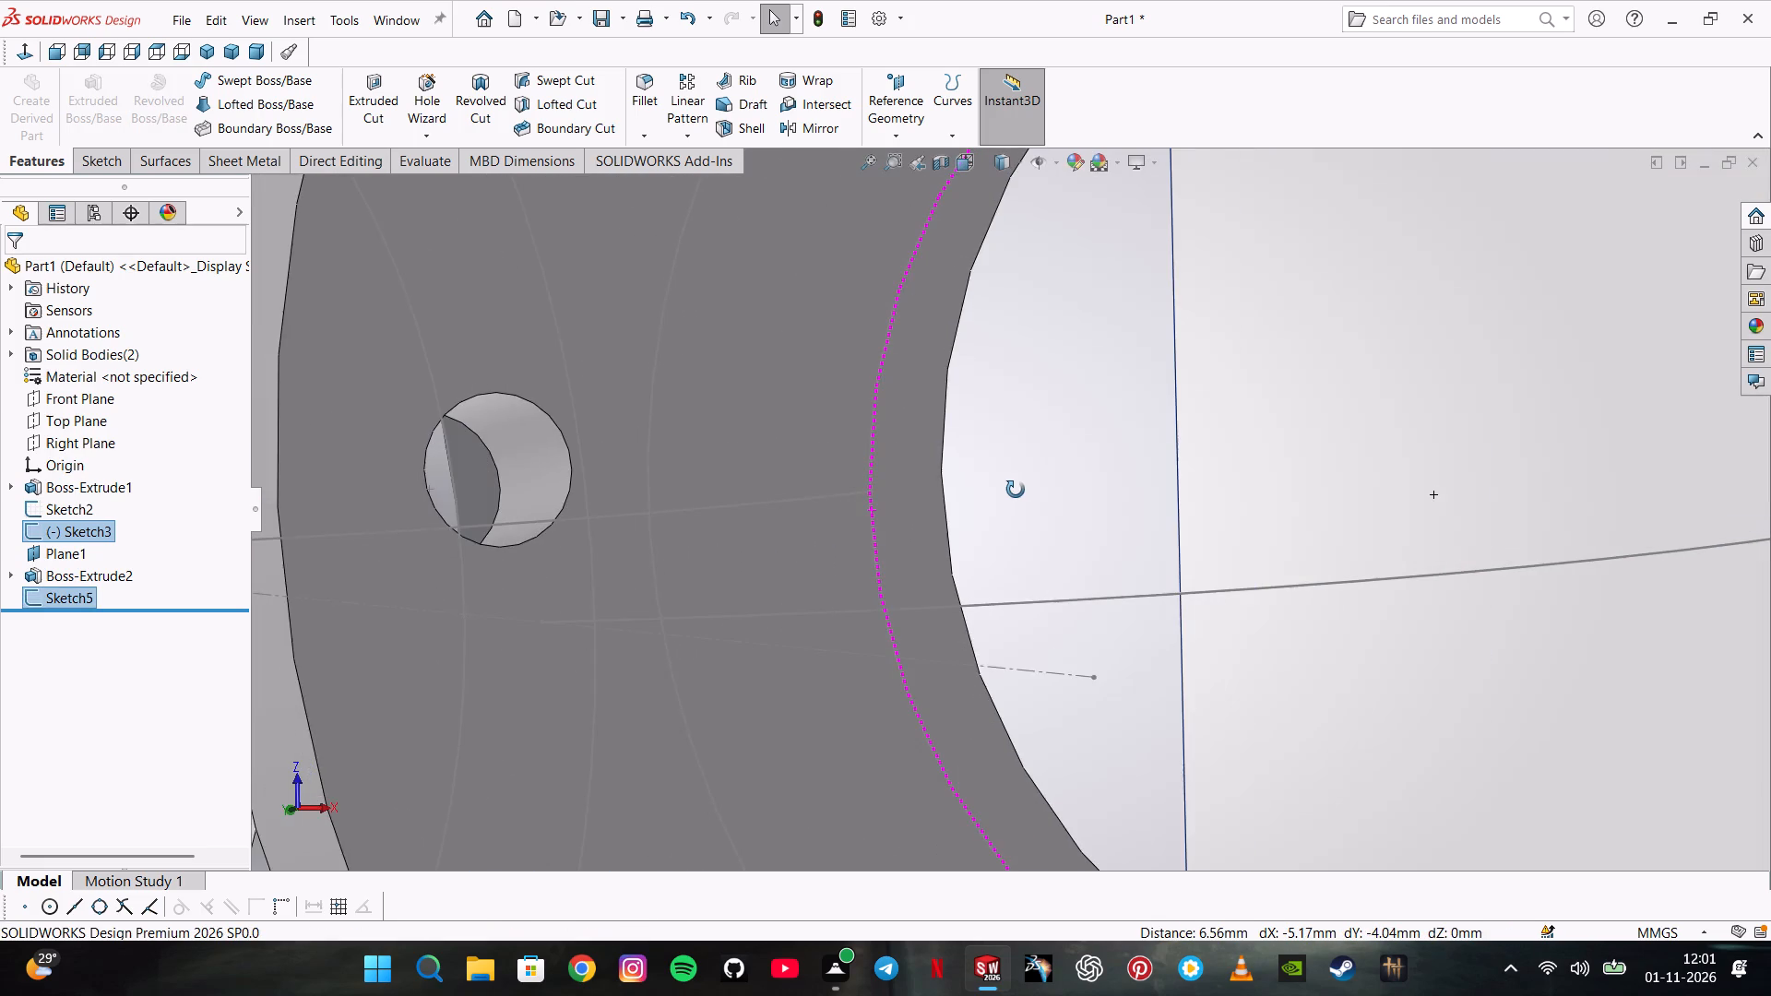
middle_drag(1016, 490, 870, 550)
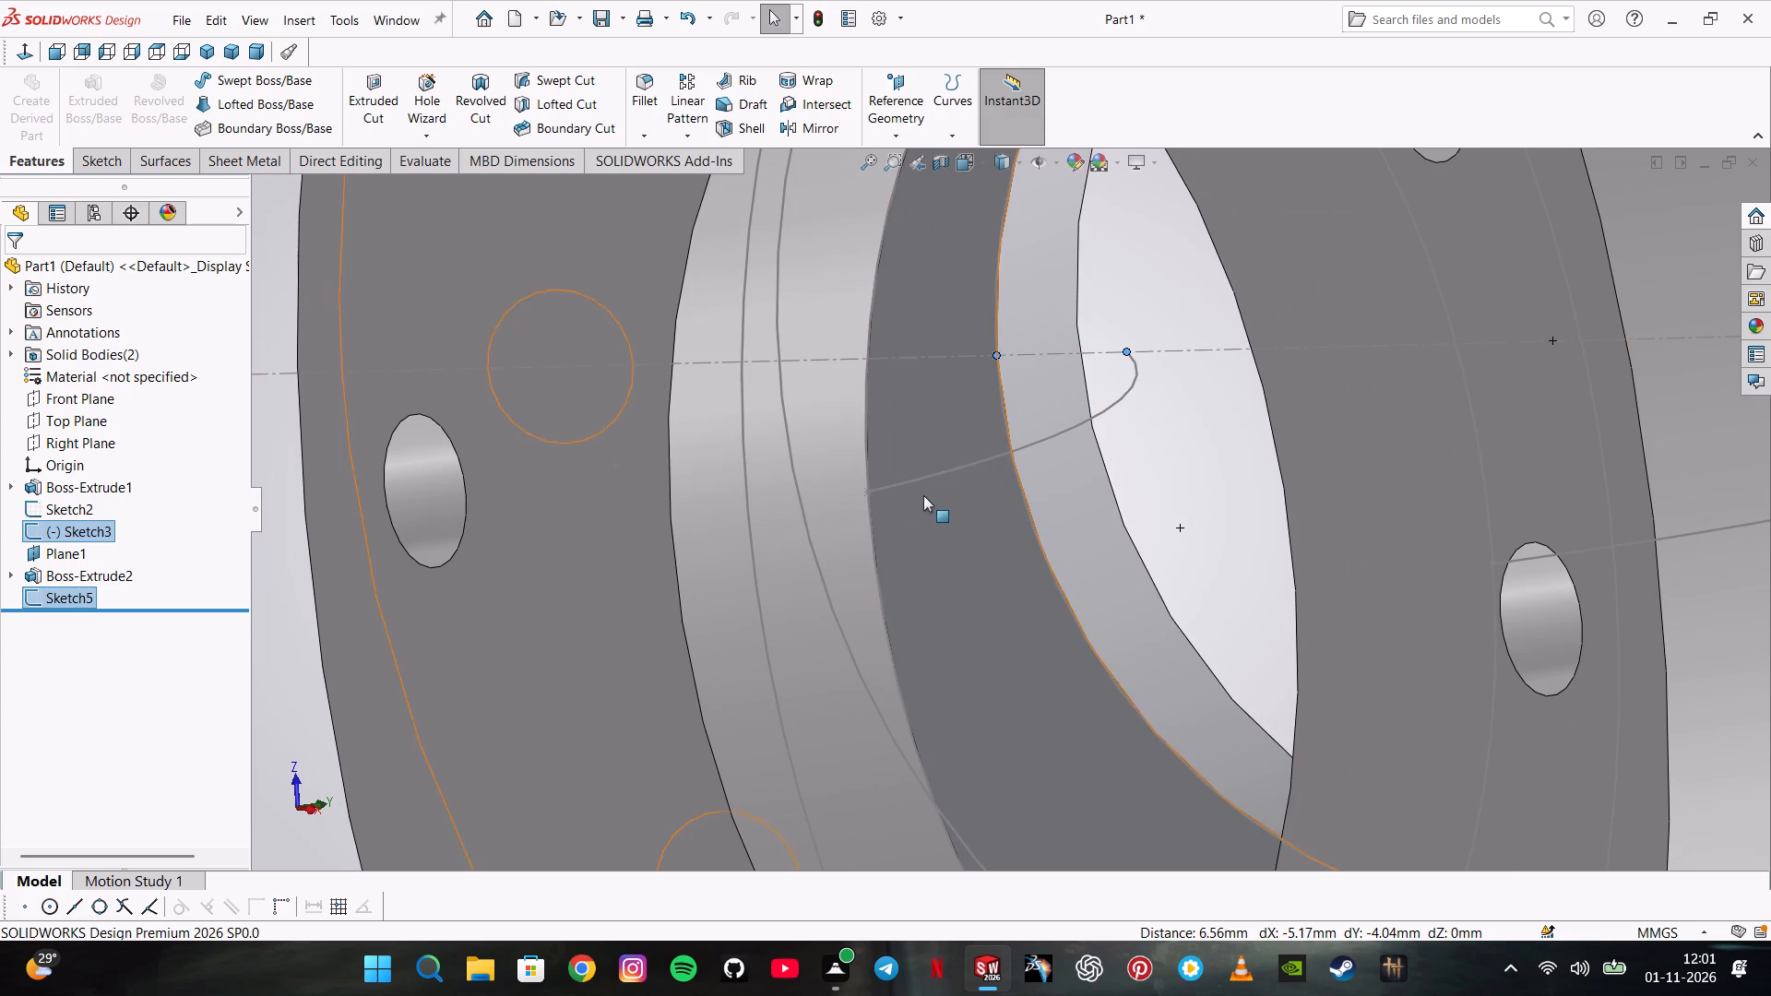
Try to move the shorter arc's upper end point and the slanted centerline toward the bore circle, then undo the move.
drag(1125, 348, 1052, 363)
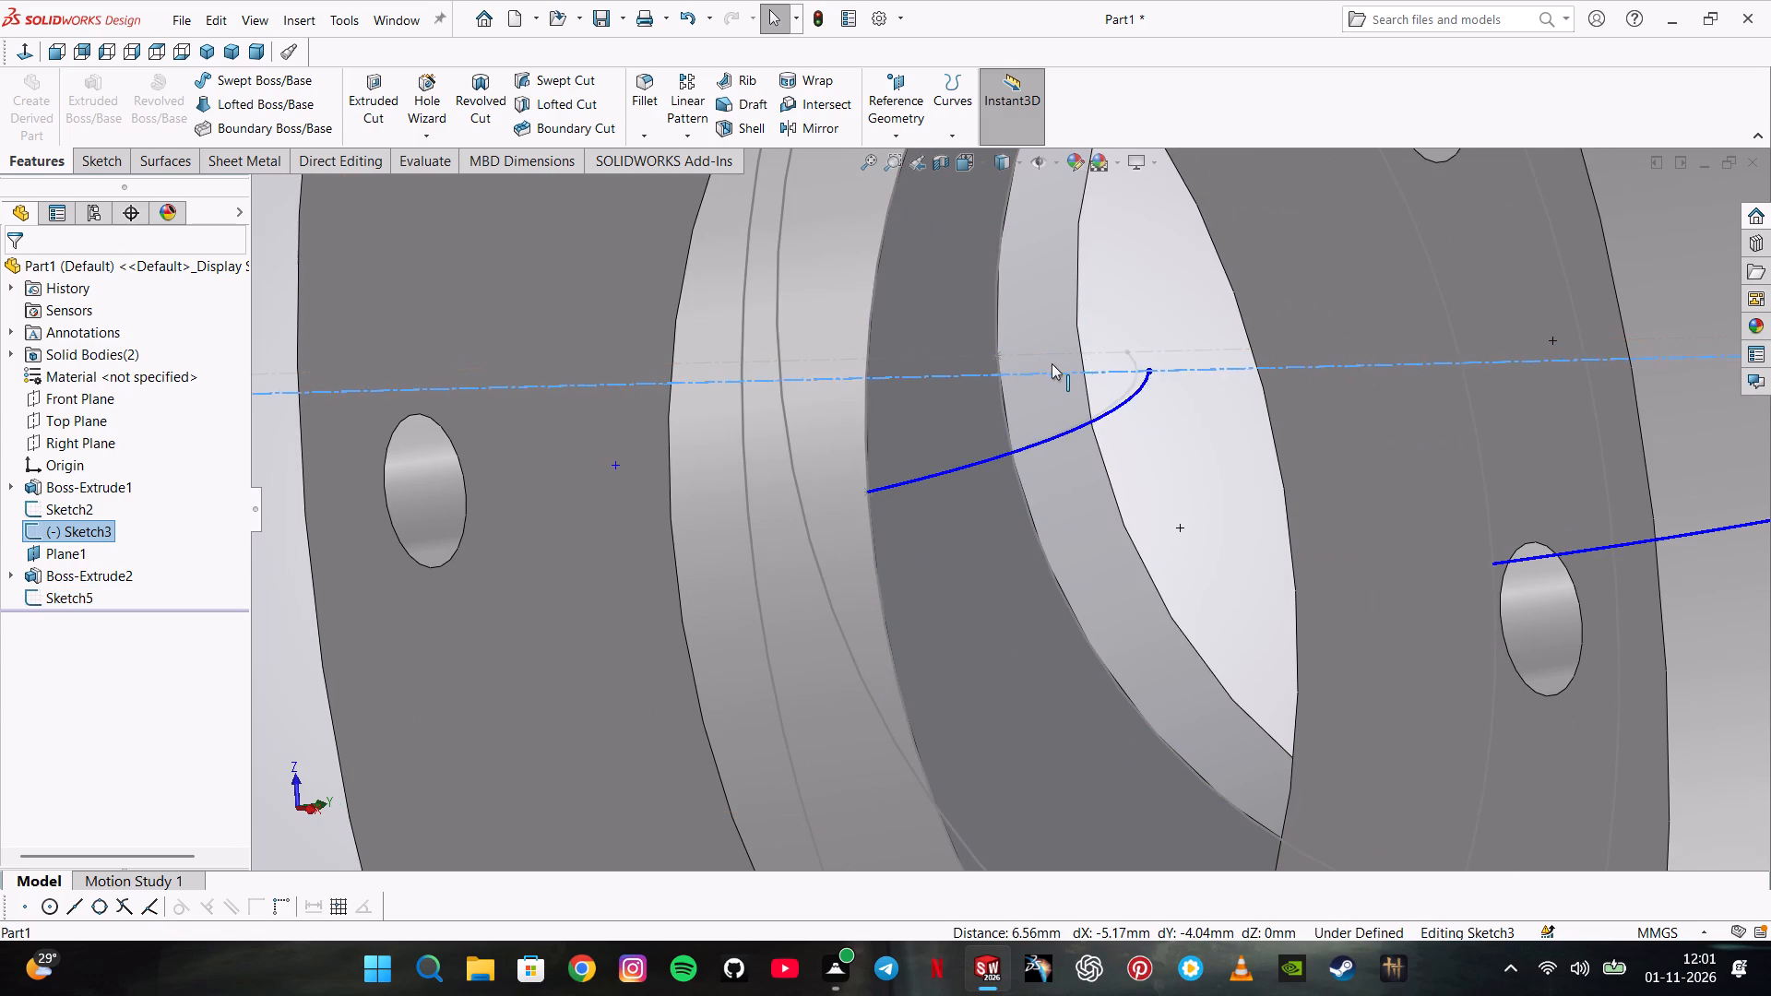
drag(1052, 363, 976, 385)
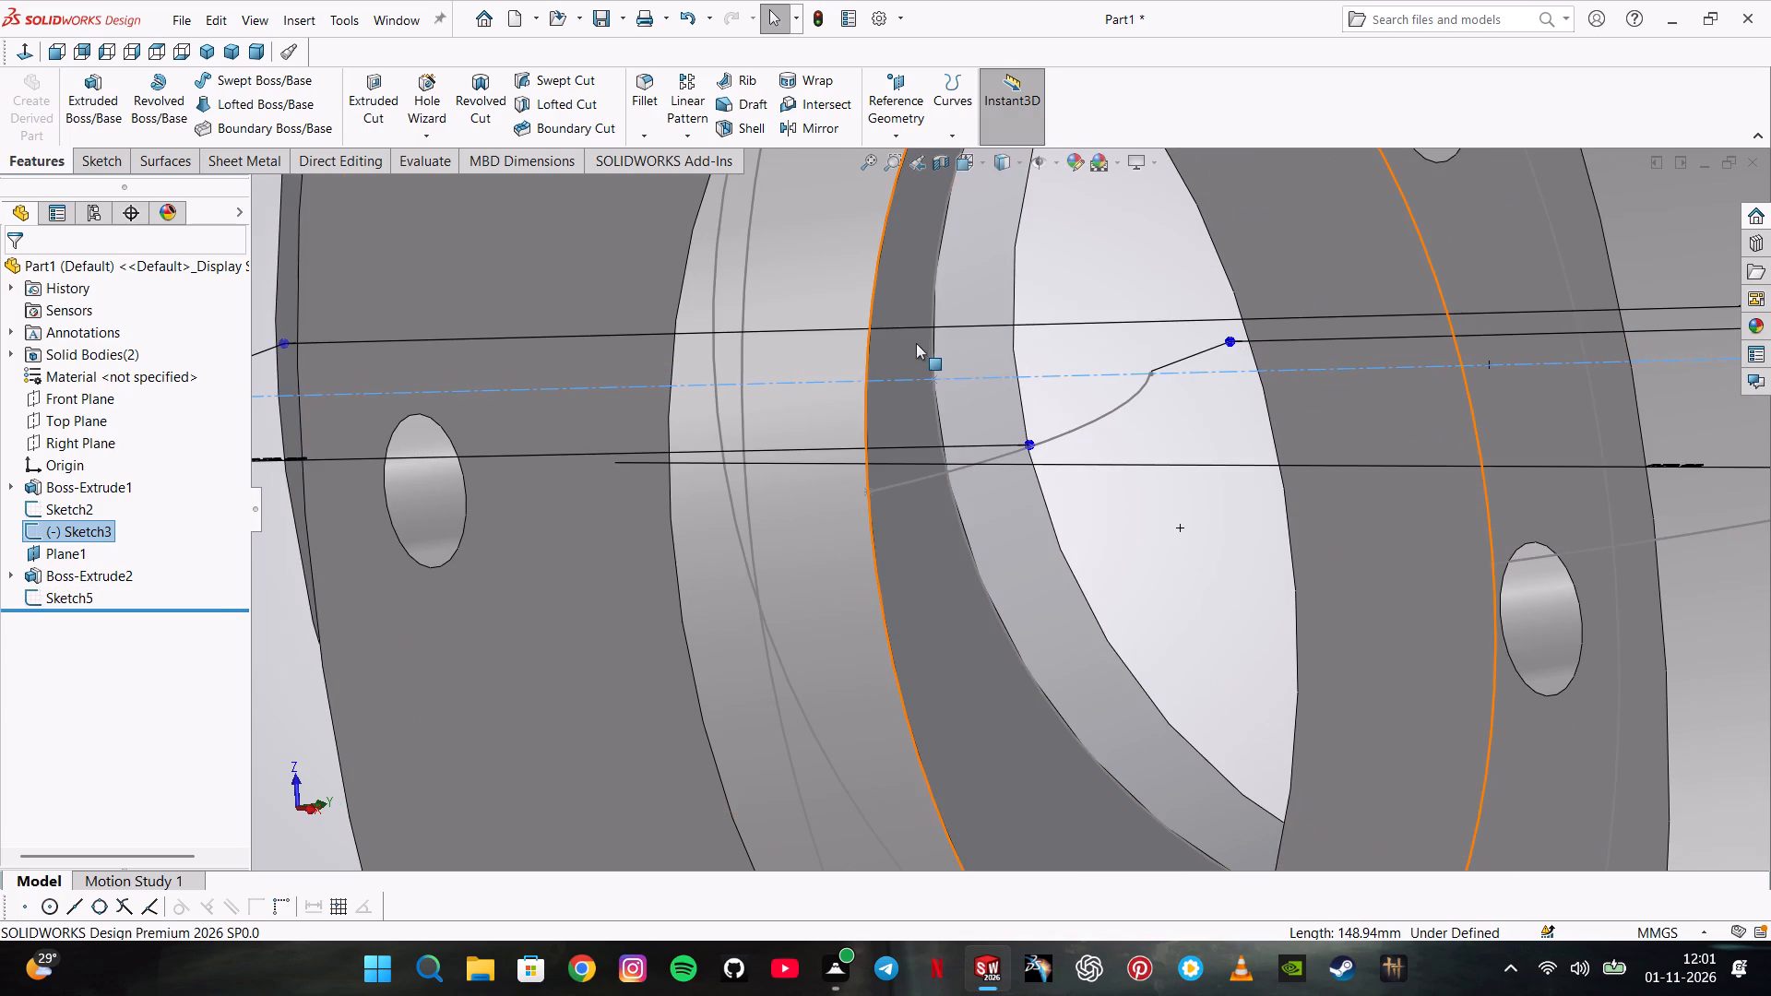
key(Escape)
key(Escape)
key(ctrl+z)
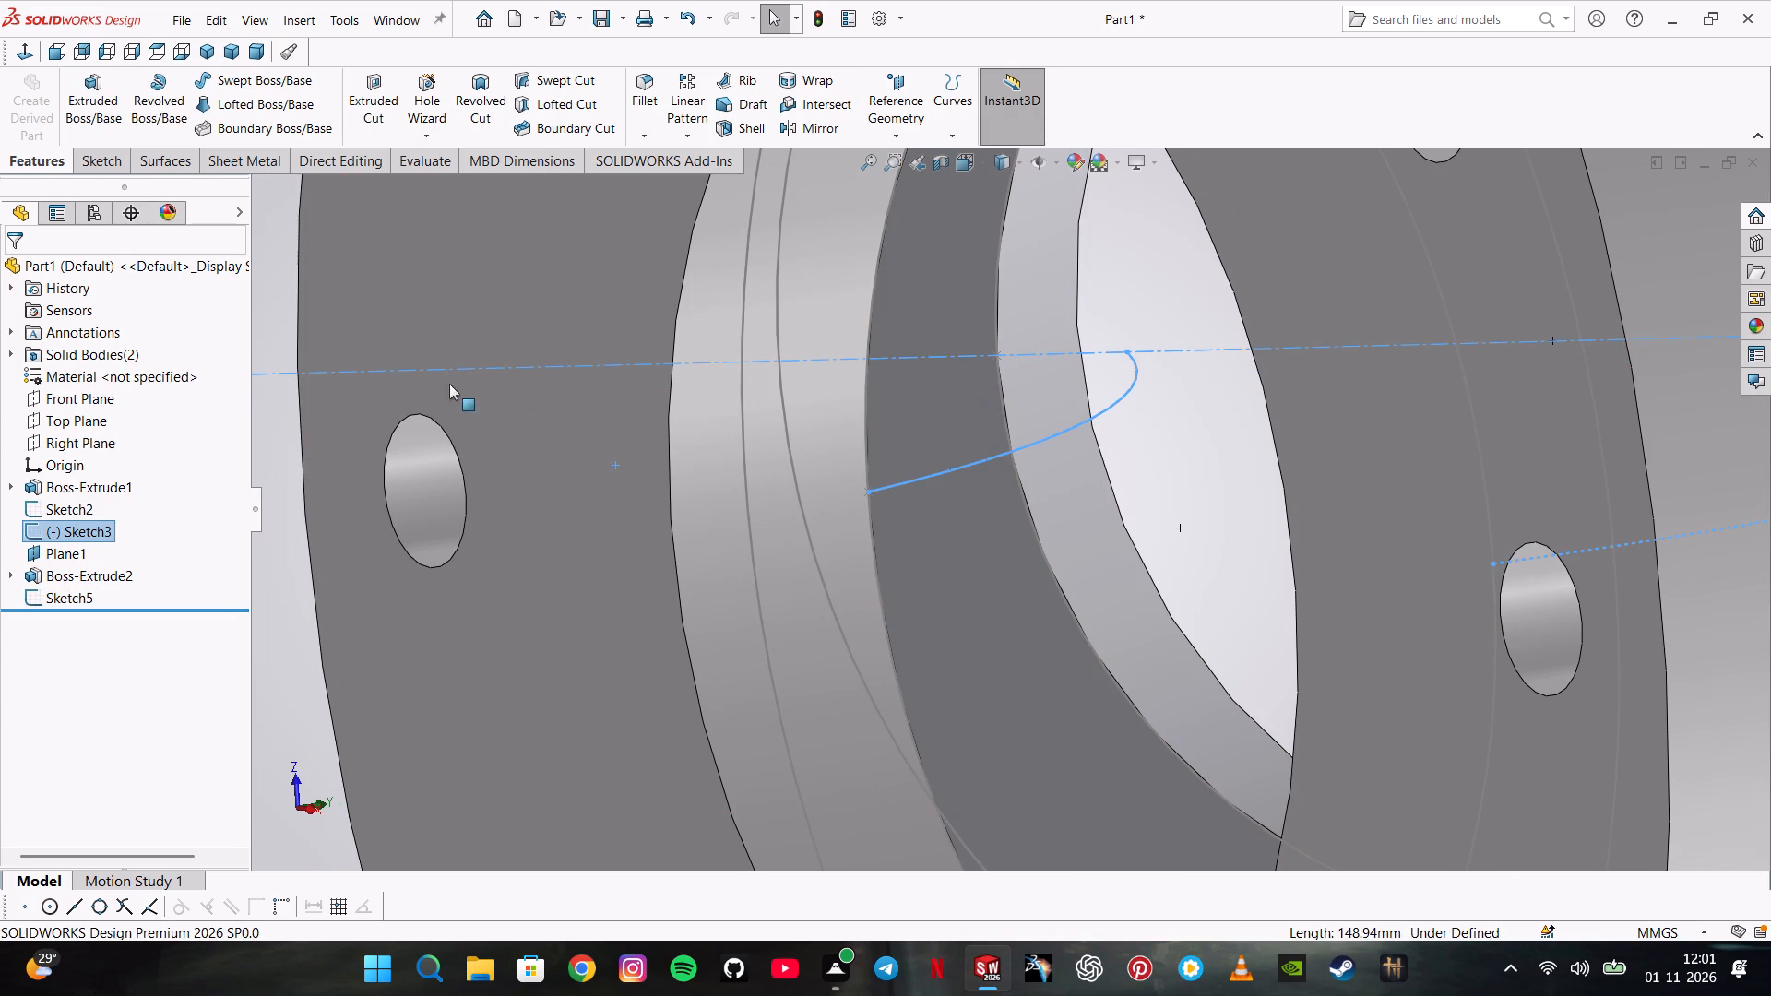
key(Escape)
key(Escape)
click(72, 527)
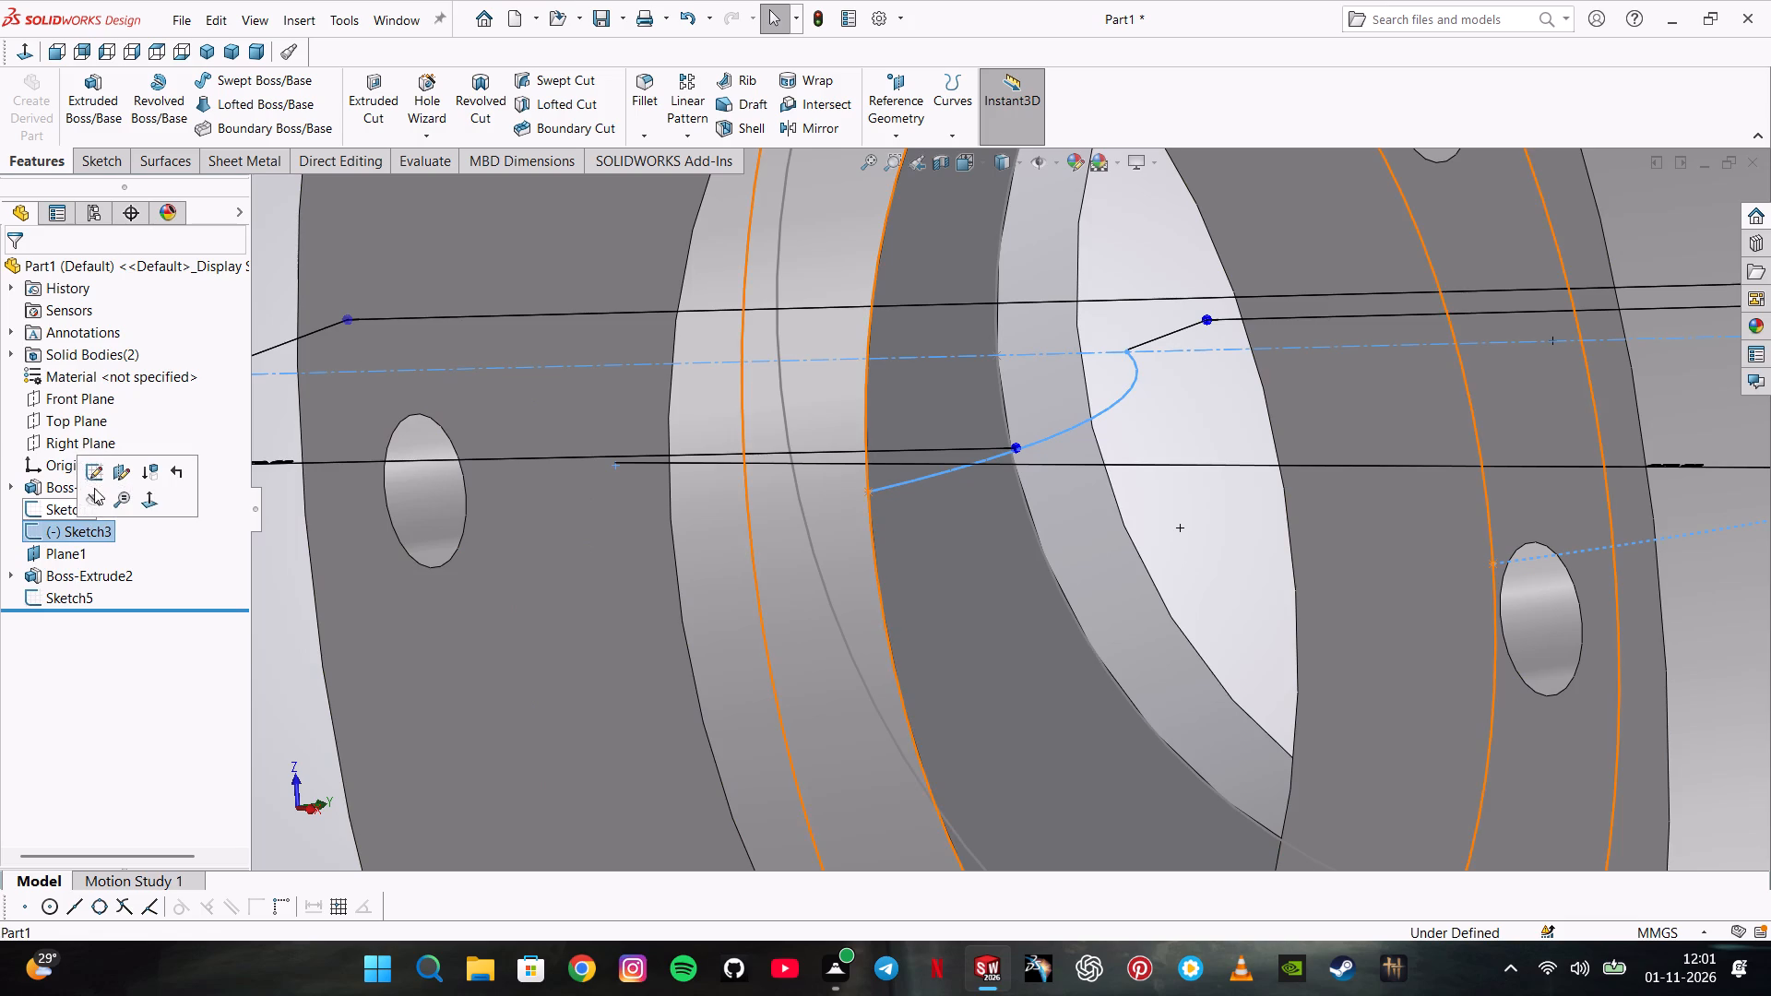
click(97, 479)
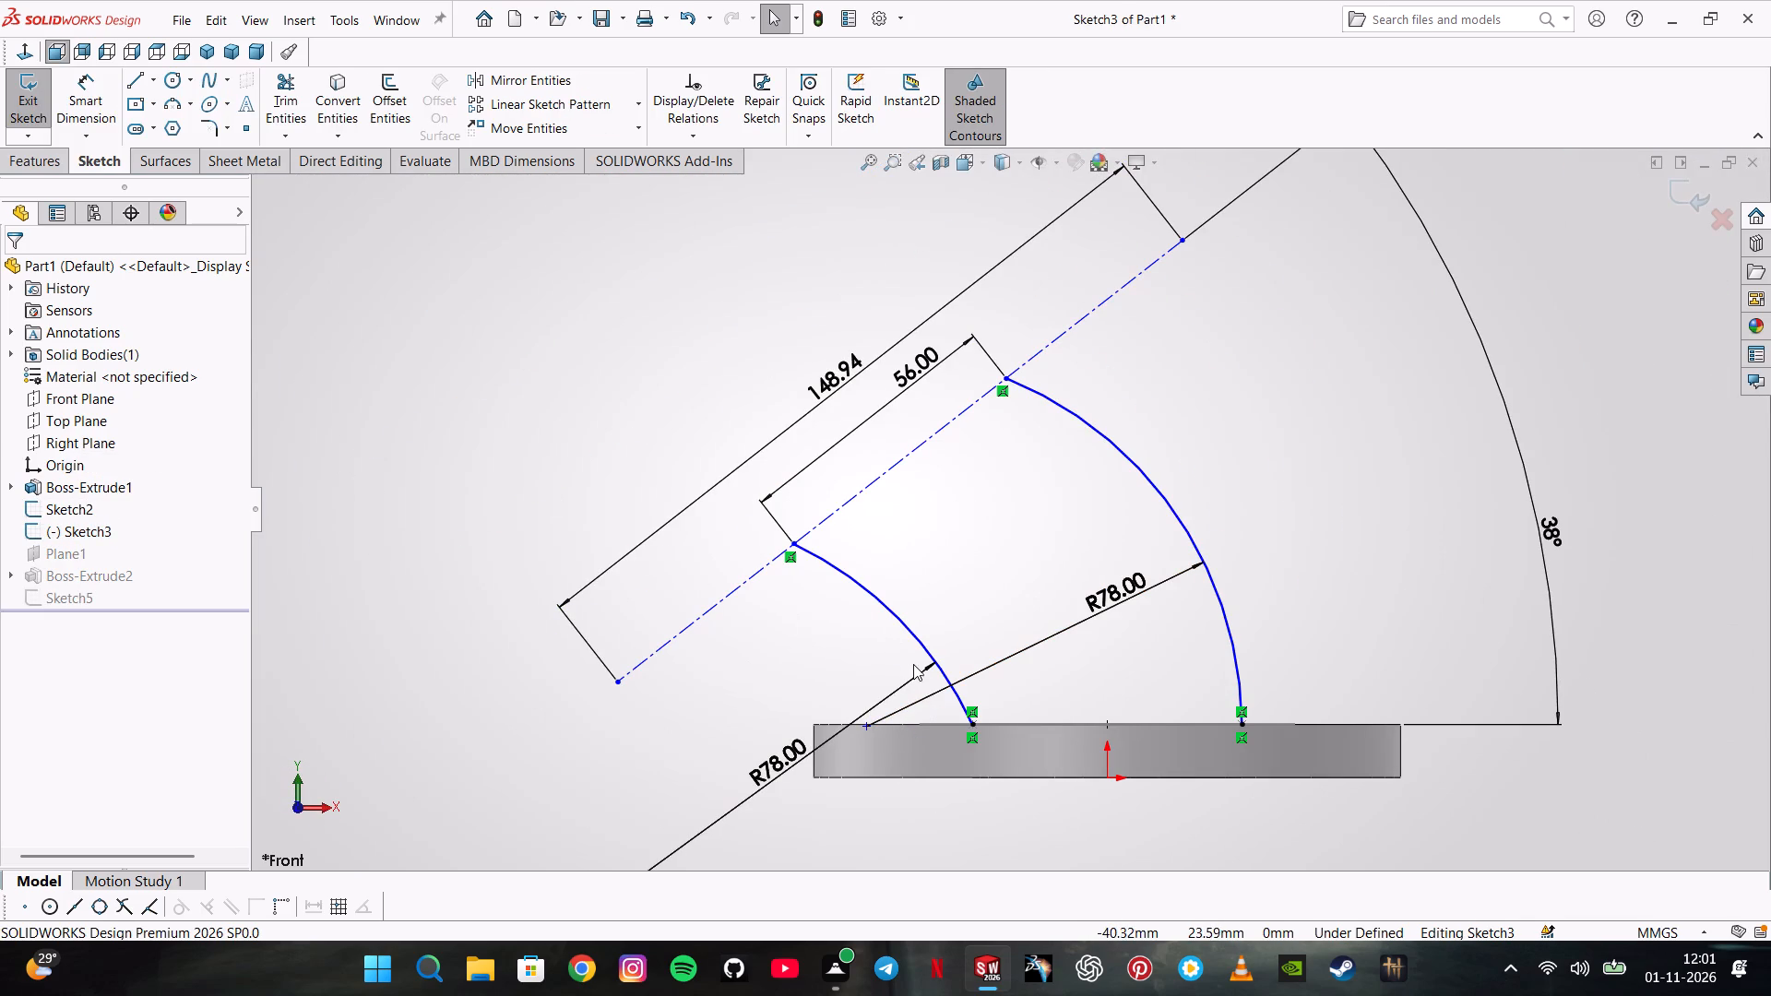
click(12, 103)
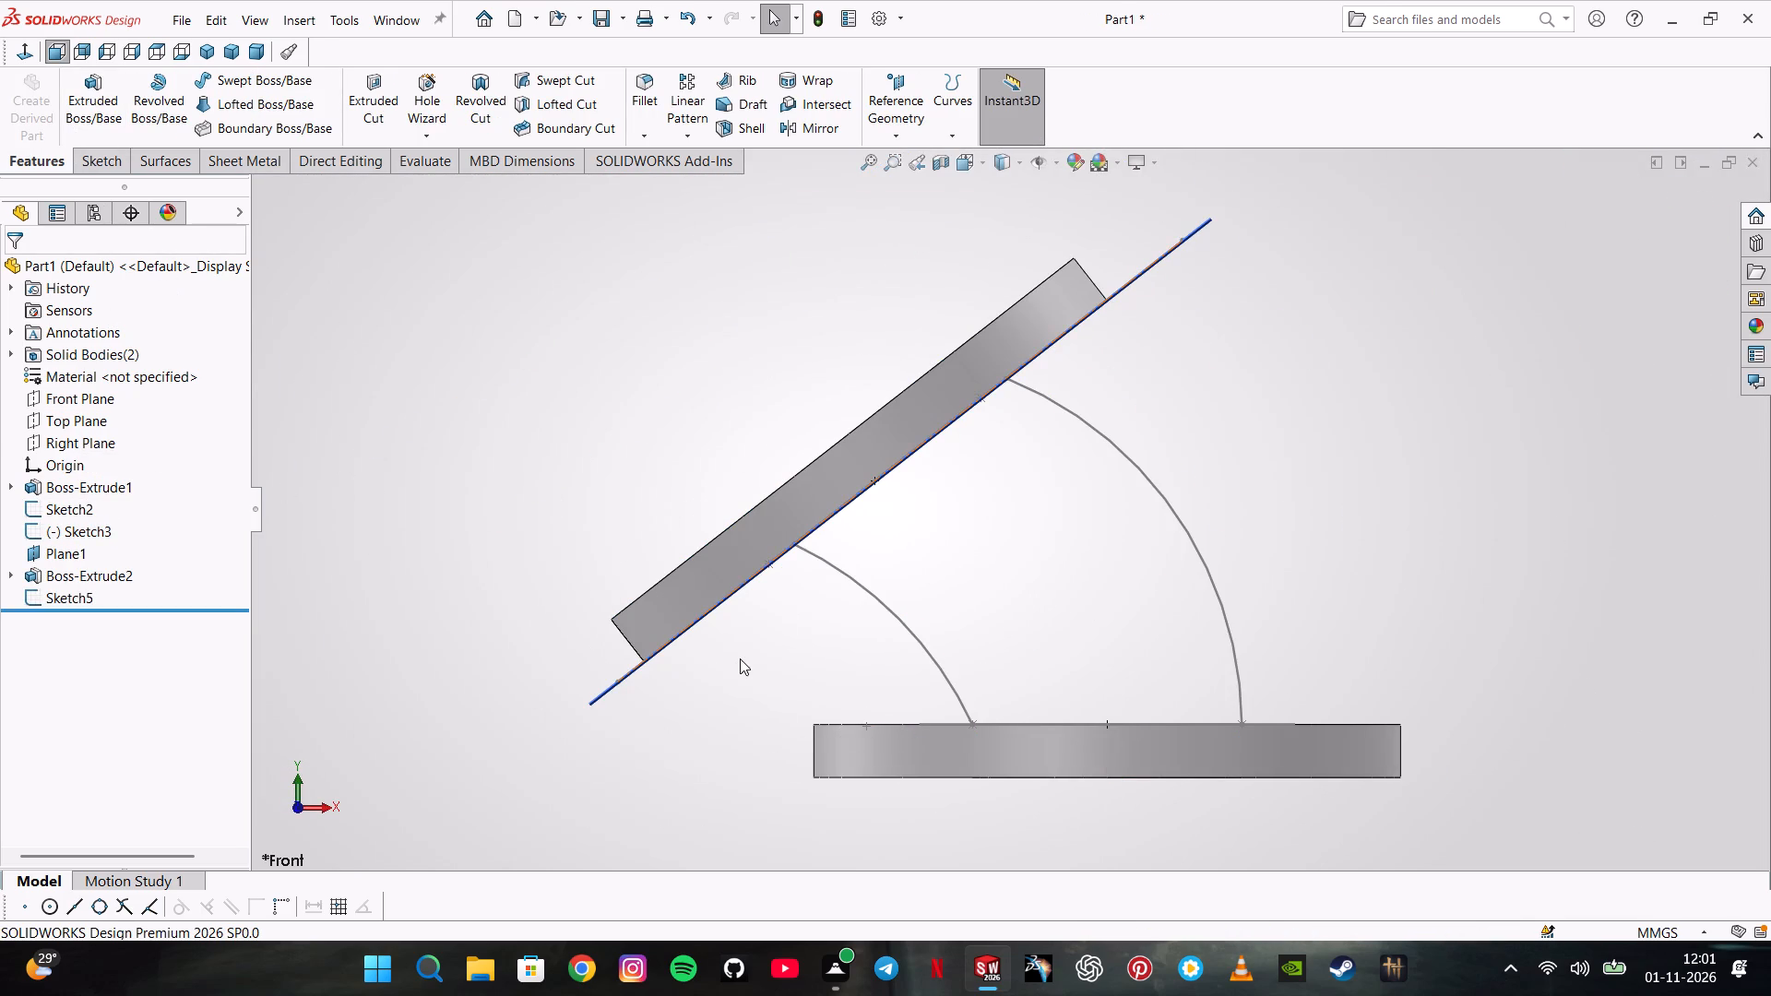
On the Front Plane, sketch a three-point arc from the slanted flange's centre point to about 13 mm above the origin, bulging outward between the guide arcs.
middle_drag(1066, 564, 1066, 660)
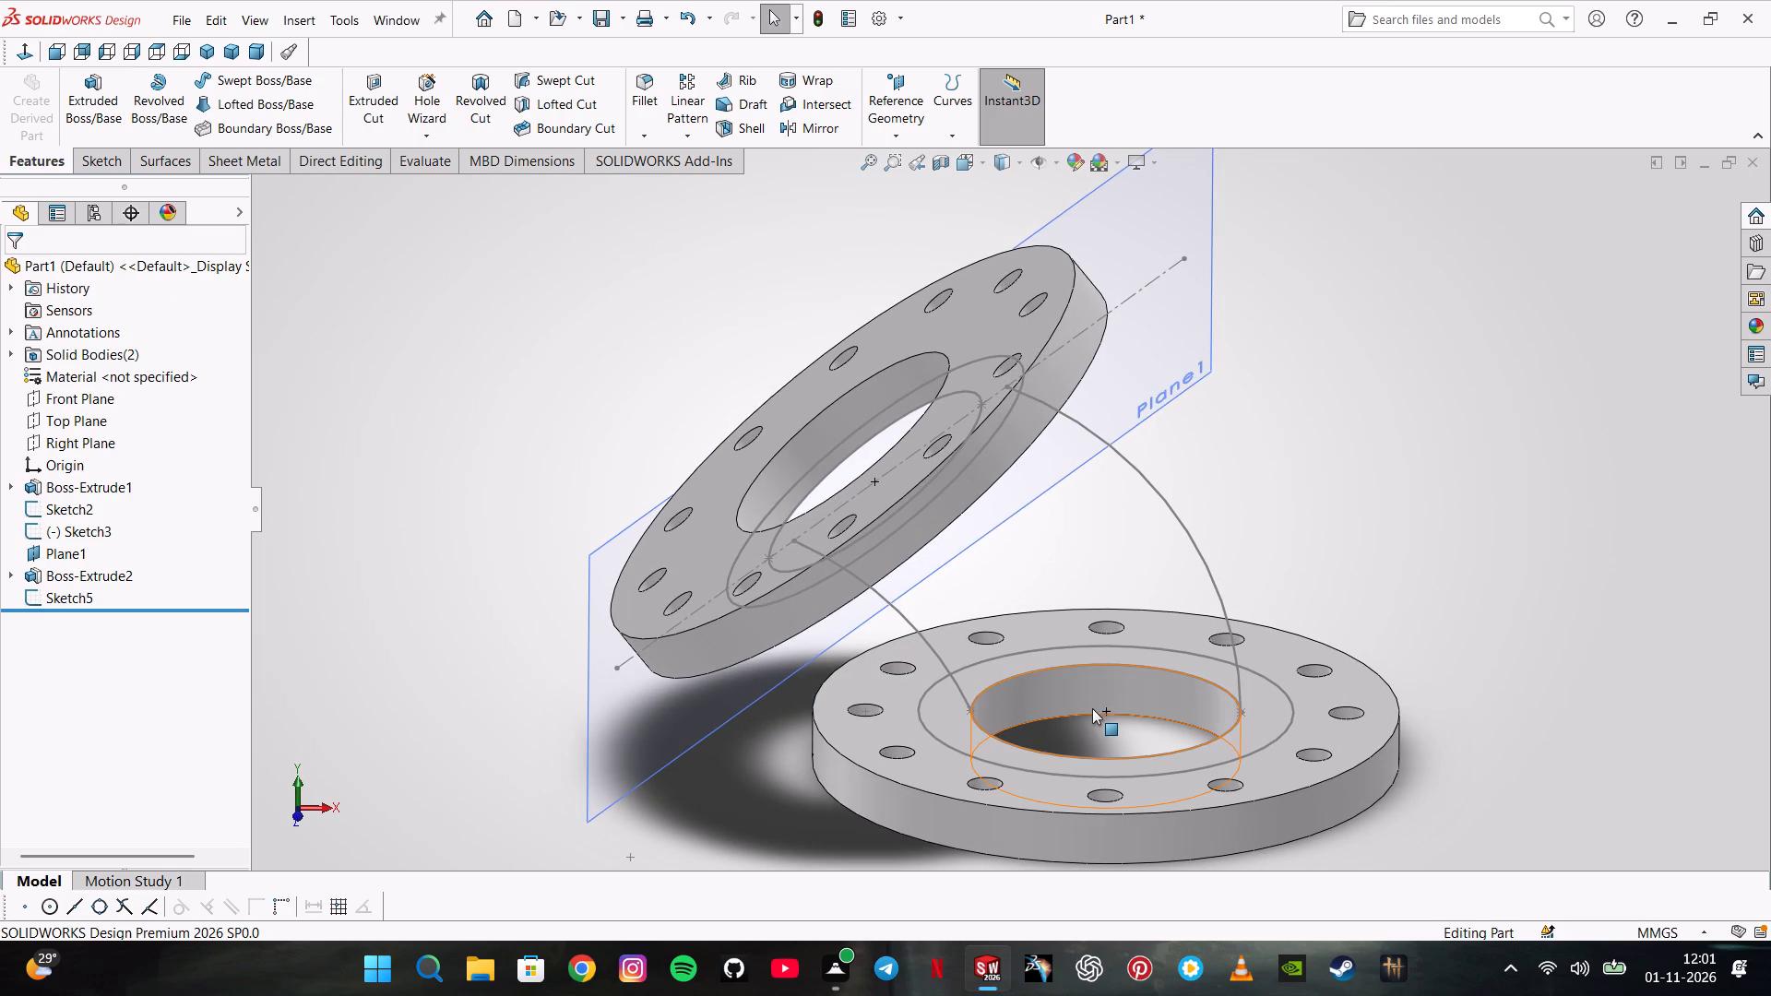
scroll(1085, 701, down, 1)
middle_drag(1085, 701, 1040, 508)
middle_drag(482, 314, 537, 397)
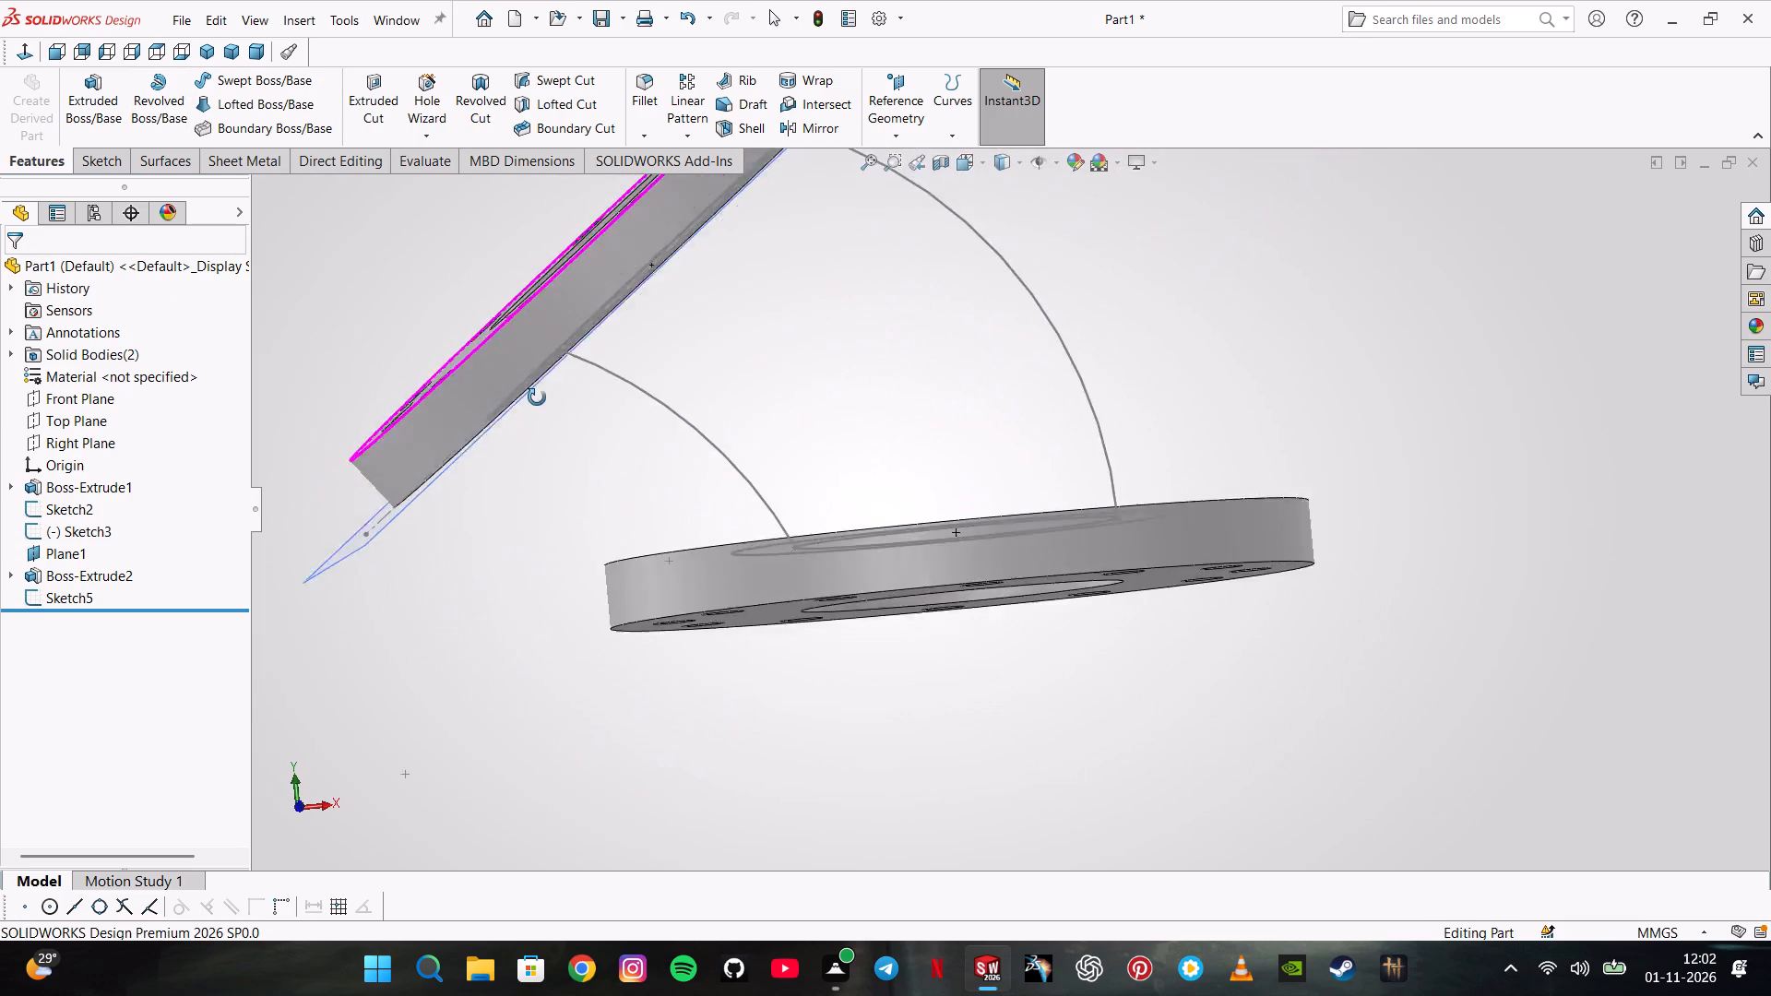
middle_drag(537, 397, 544, 413)
scroll(543, 411, up, 3)
middle_drag(579, 408, 526, 419)
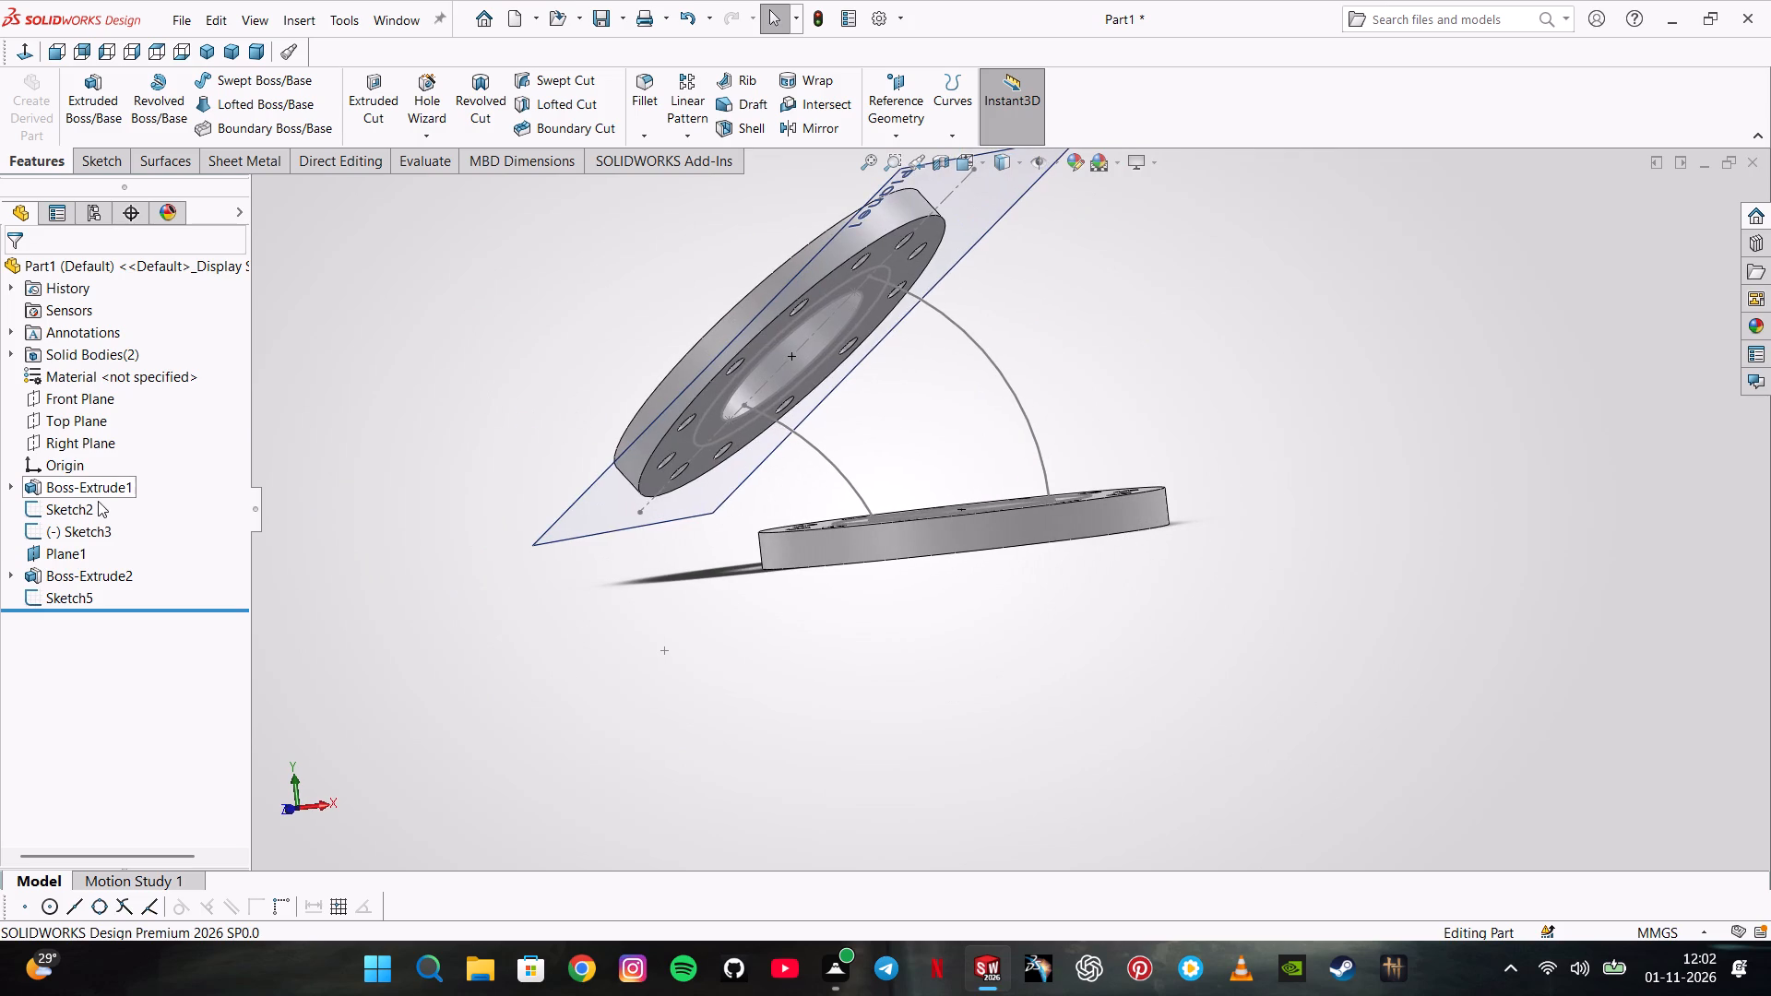
click(89, 403)
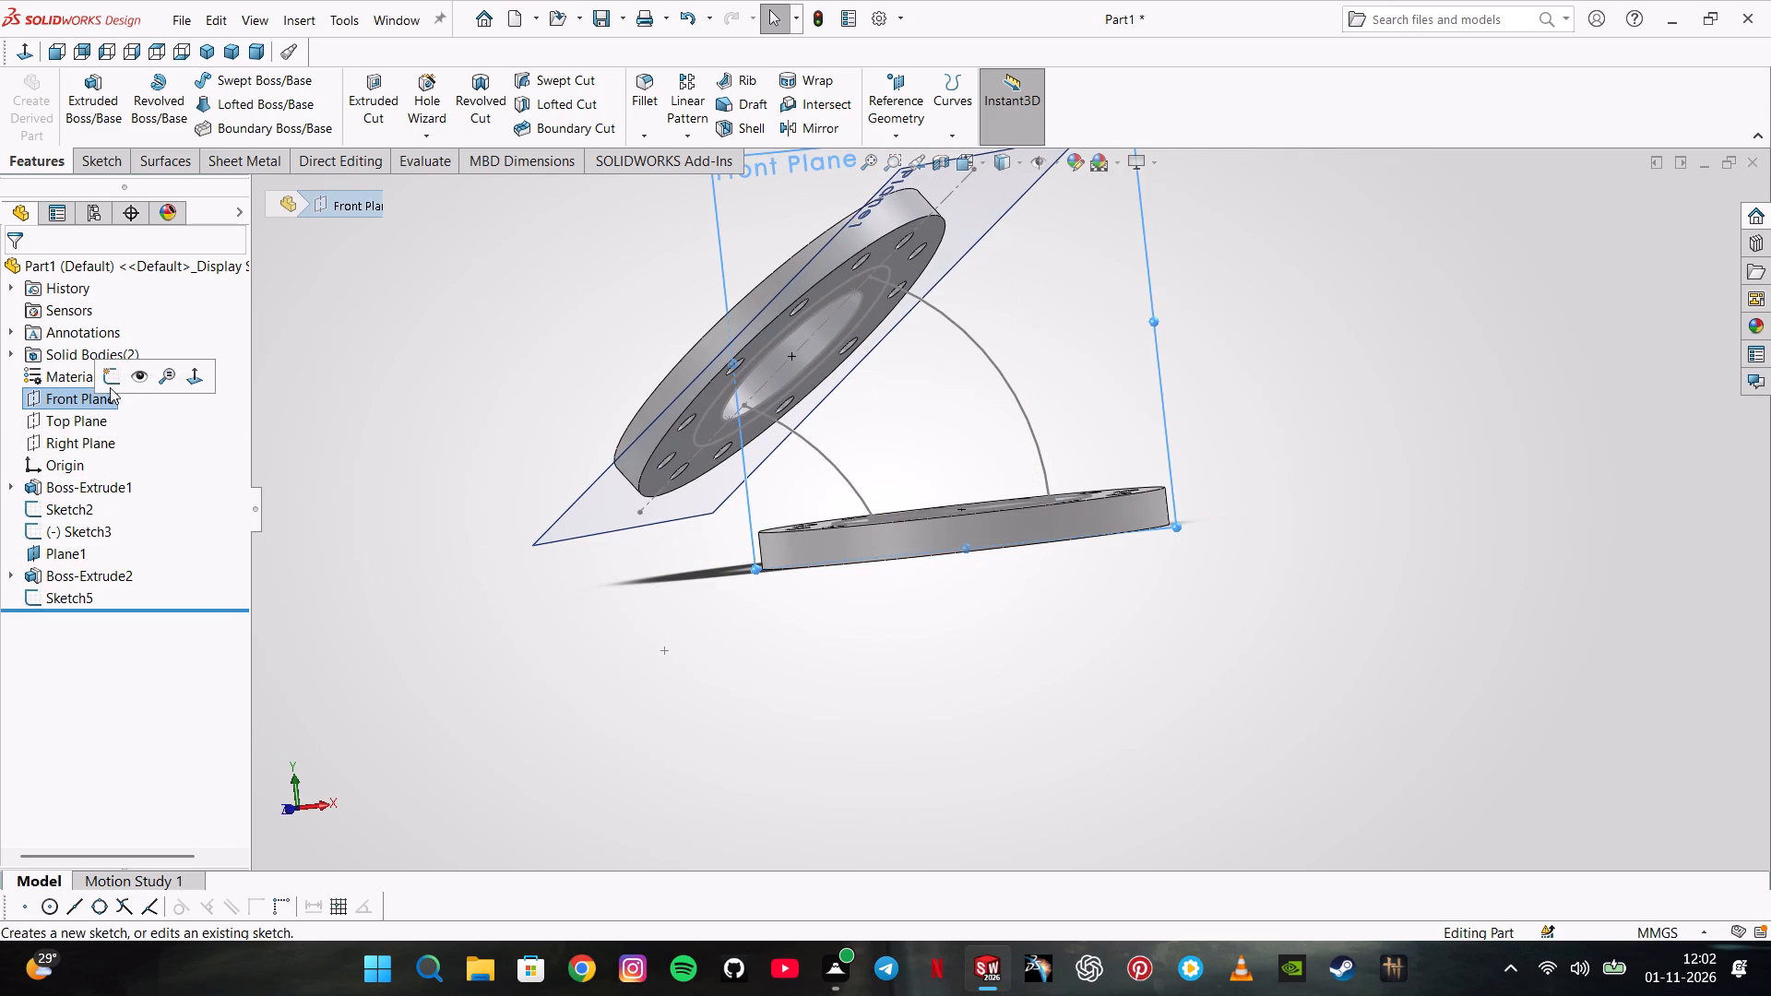
click(119, 373)
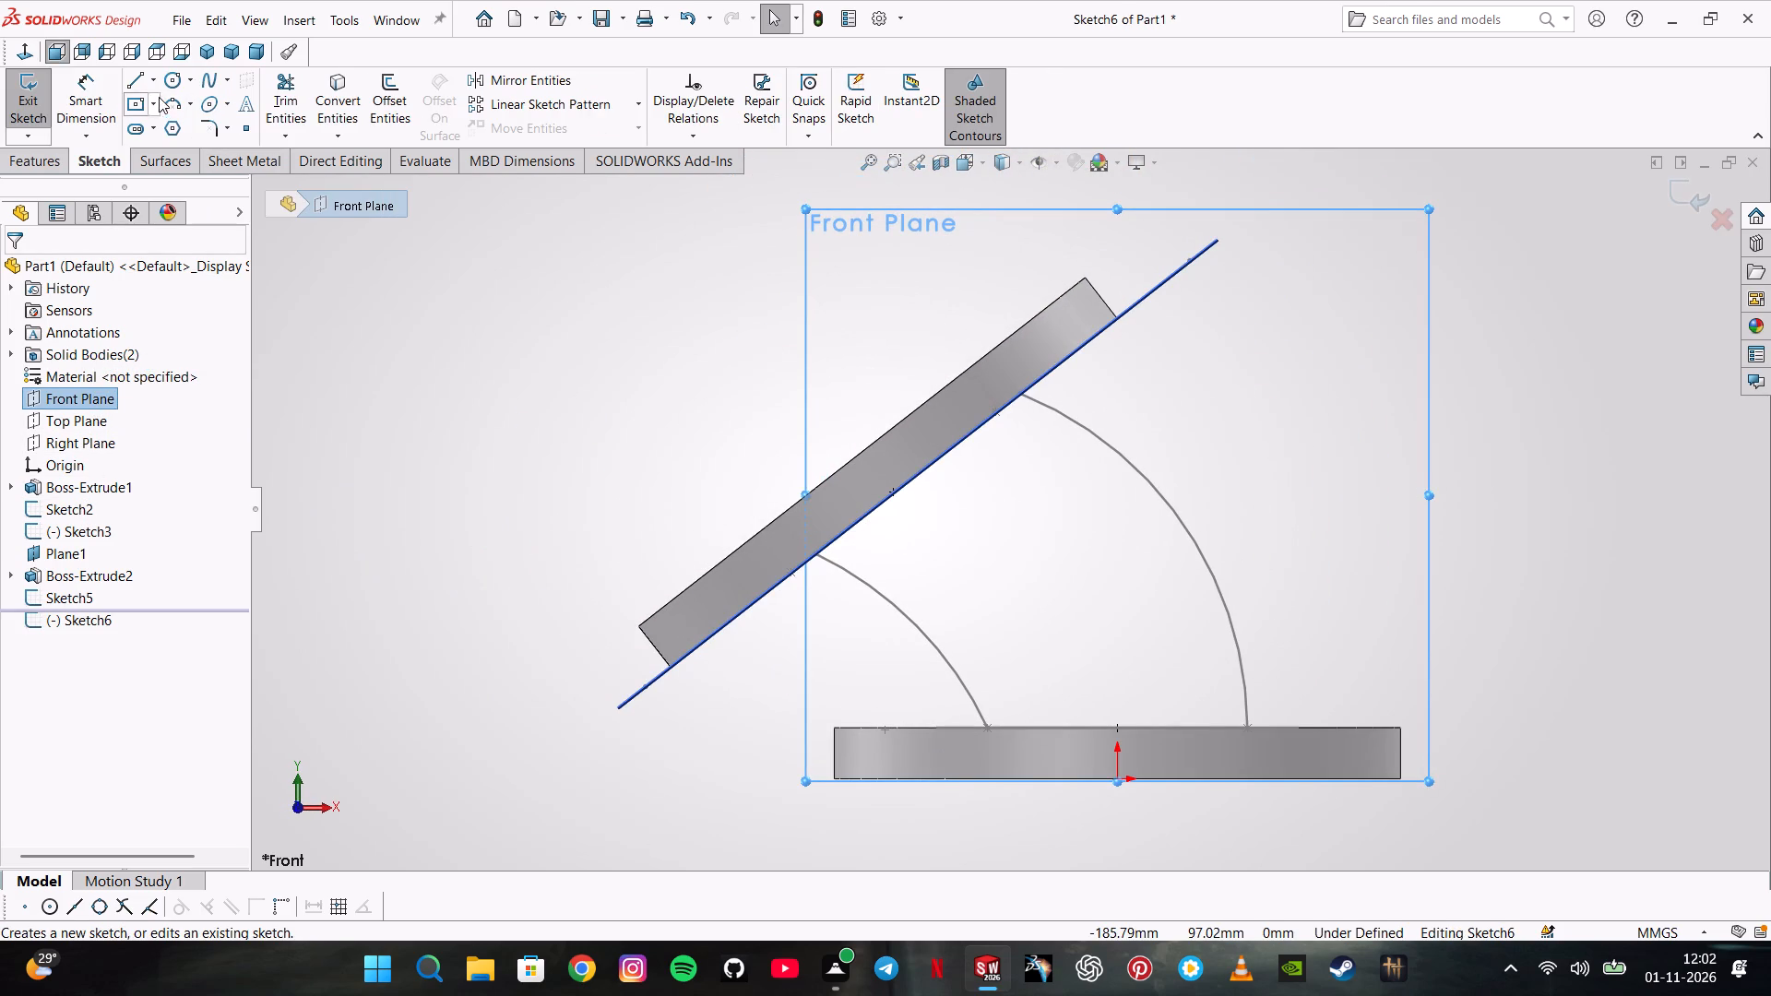
click(166, 94)
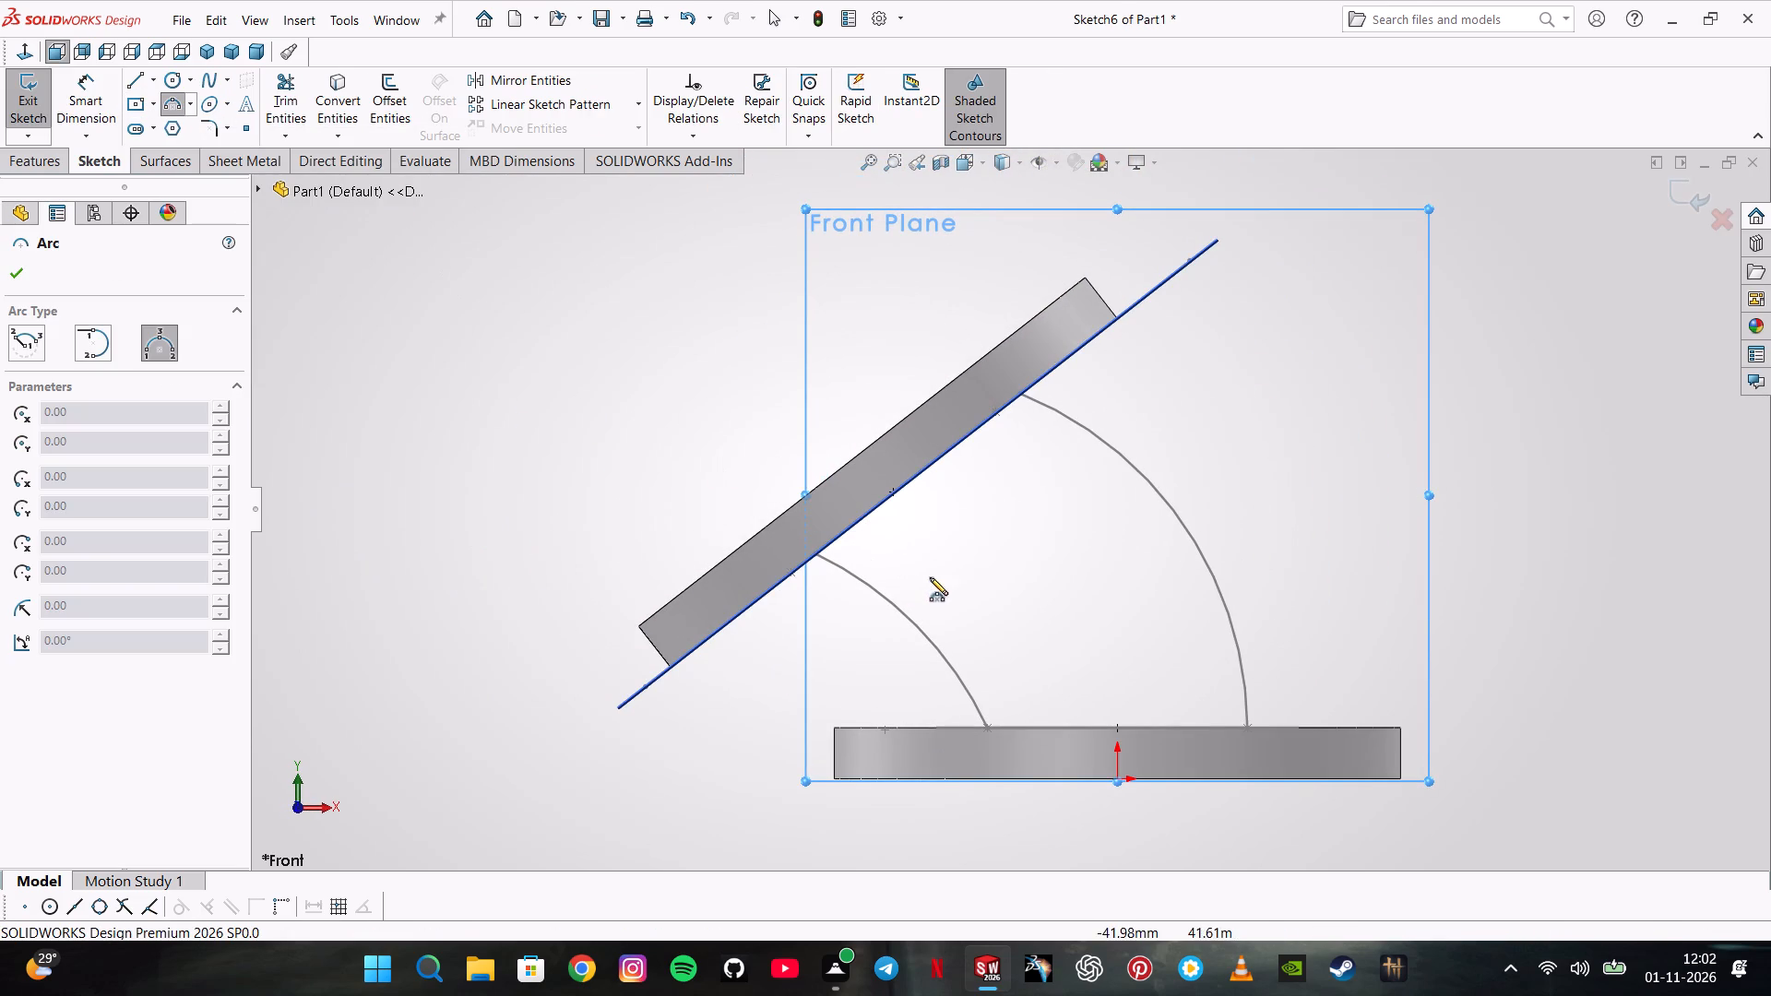
click(894, 496)
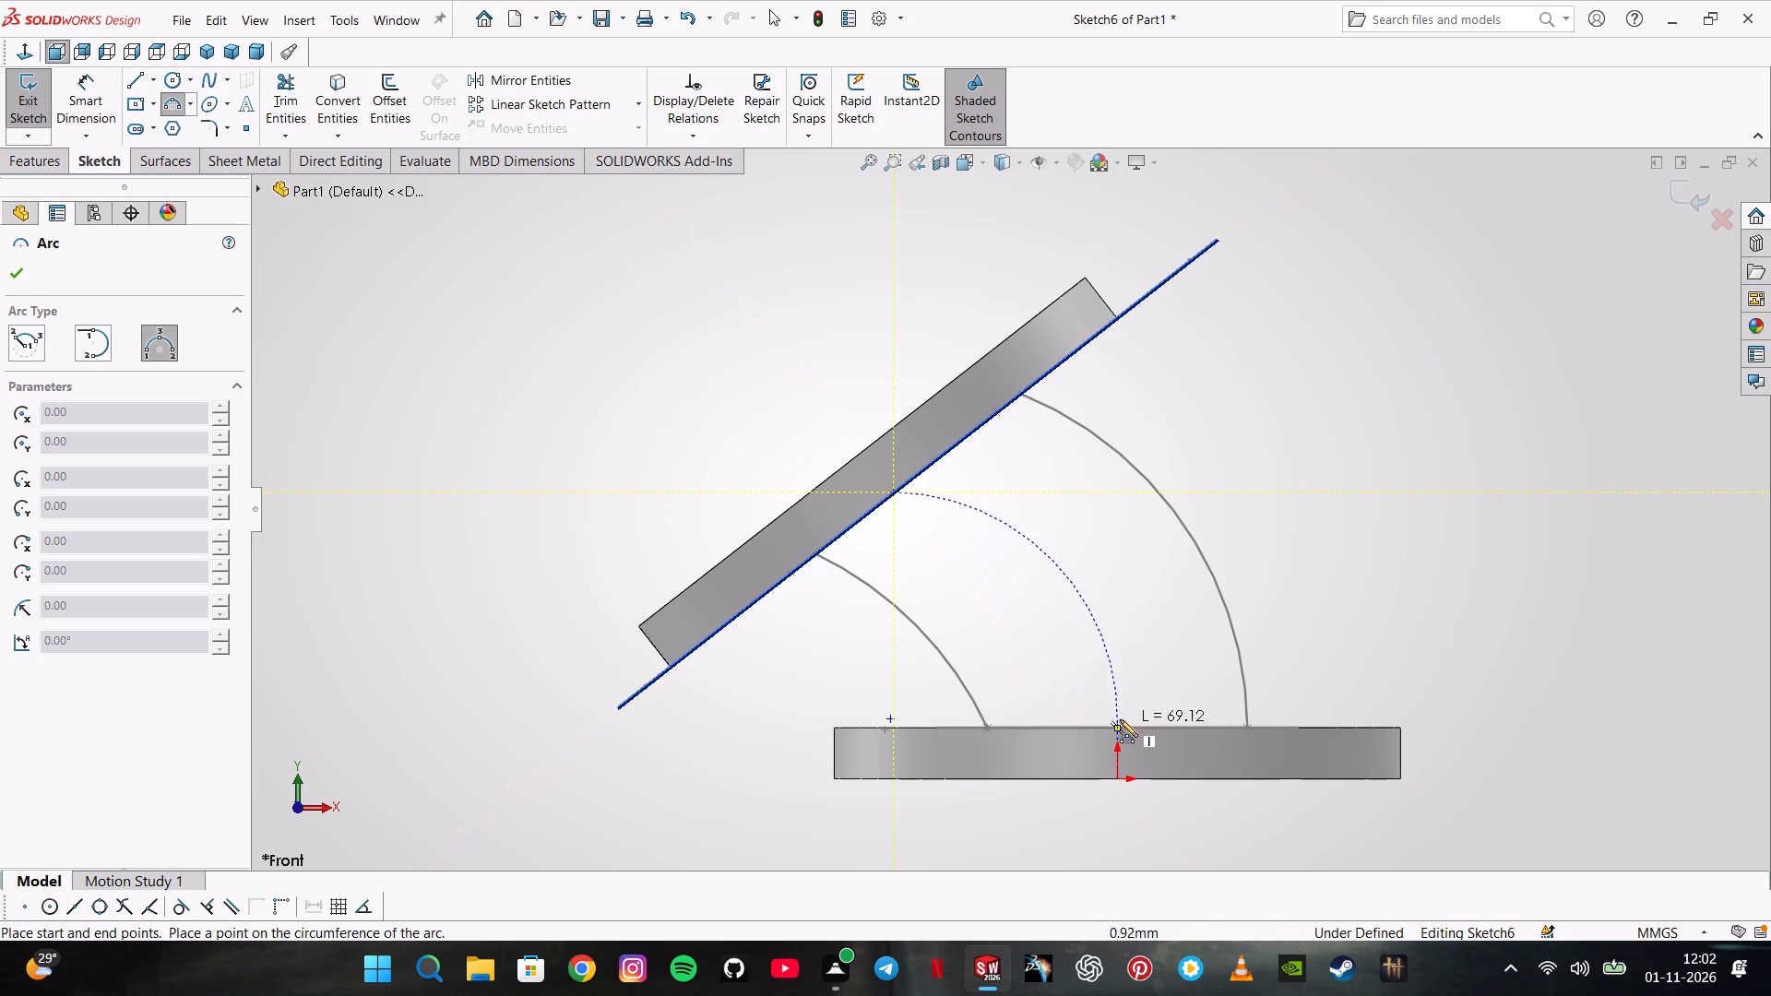
click(1116, 718)
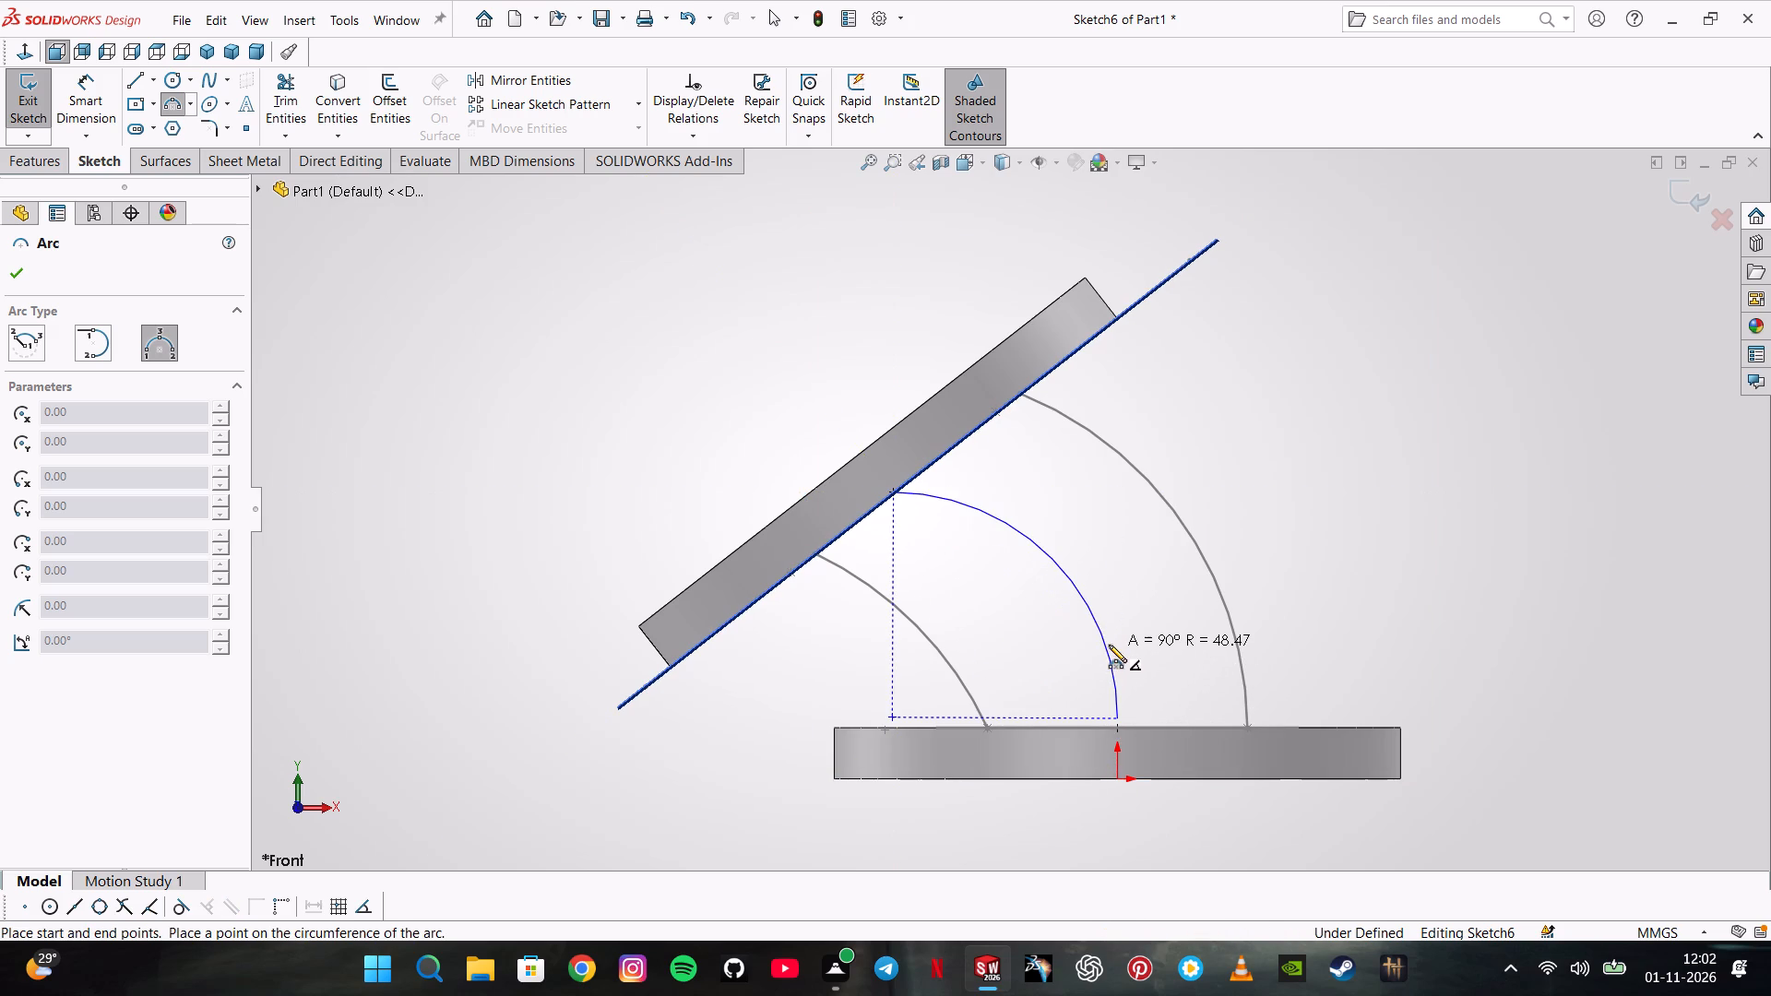
click(1093, 651)
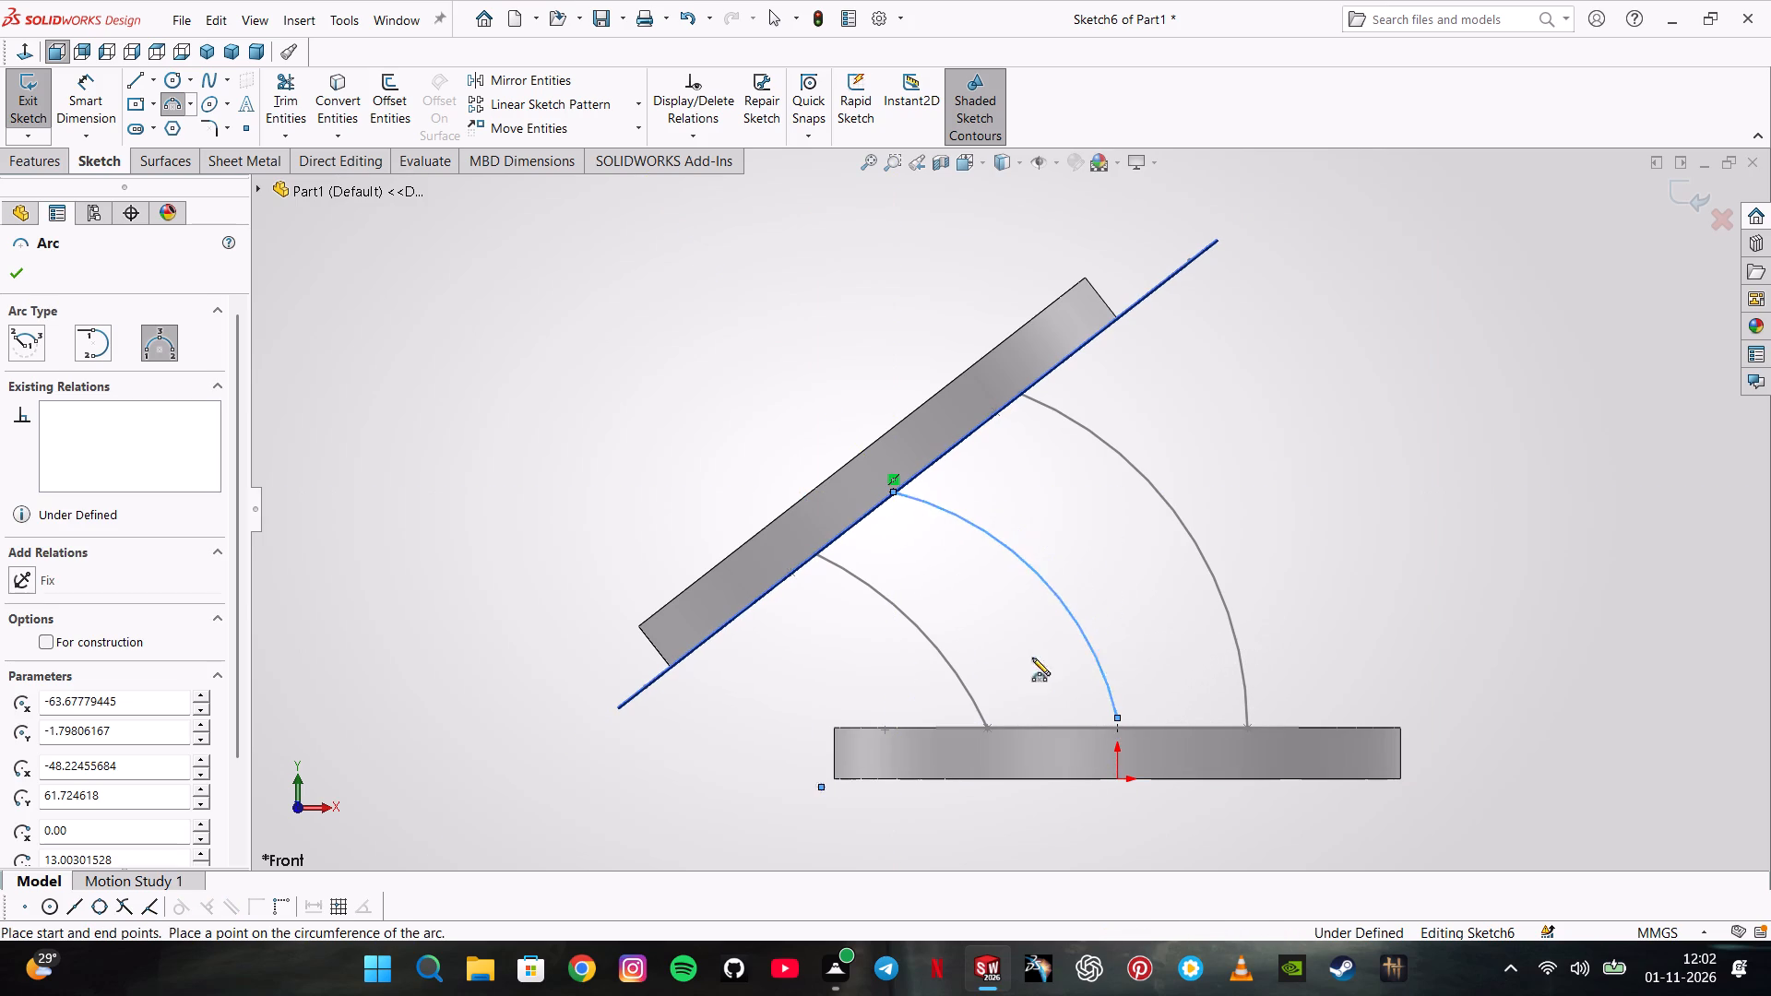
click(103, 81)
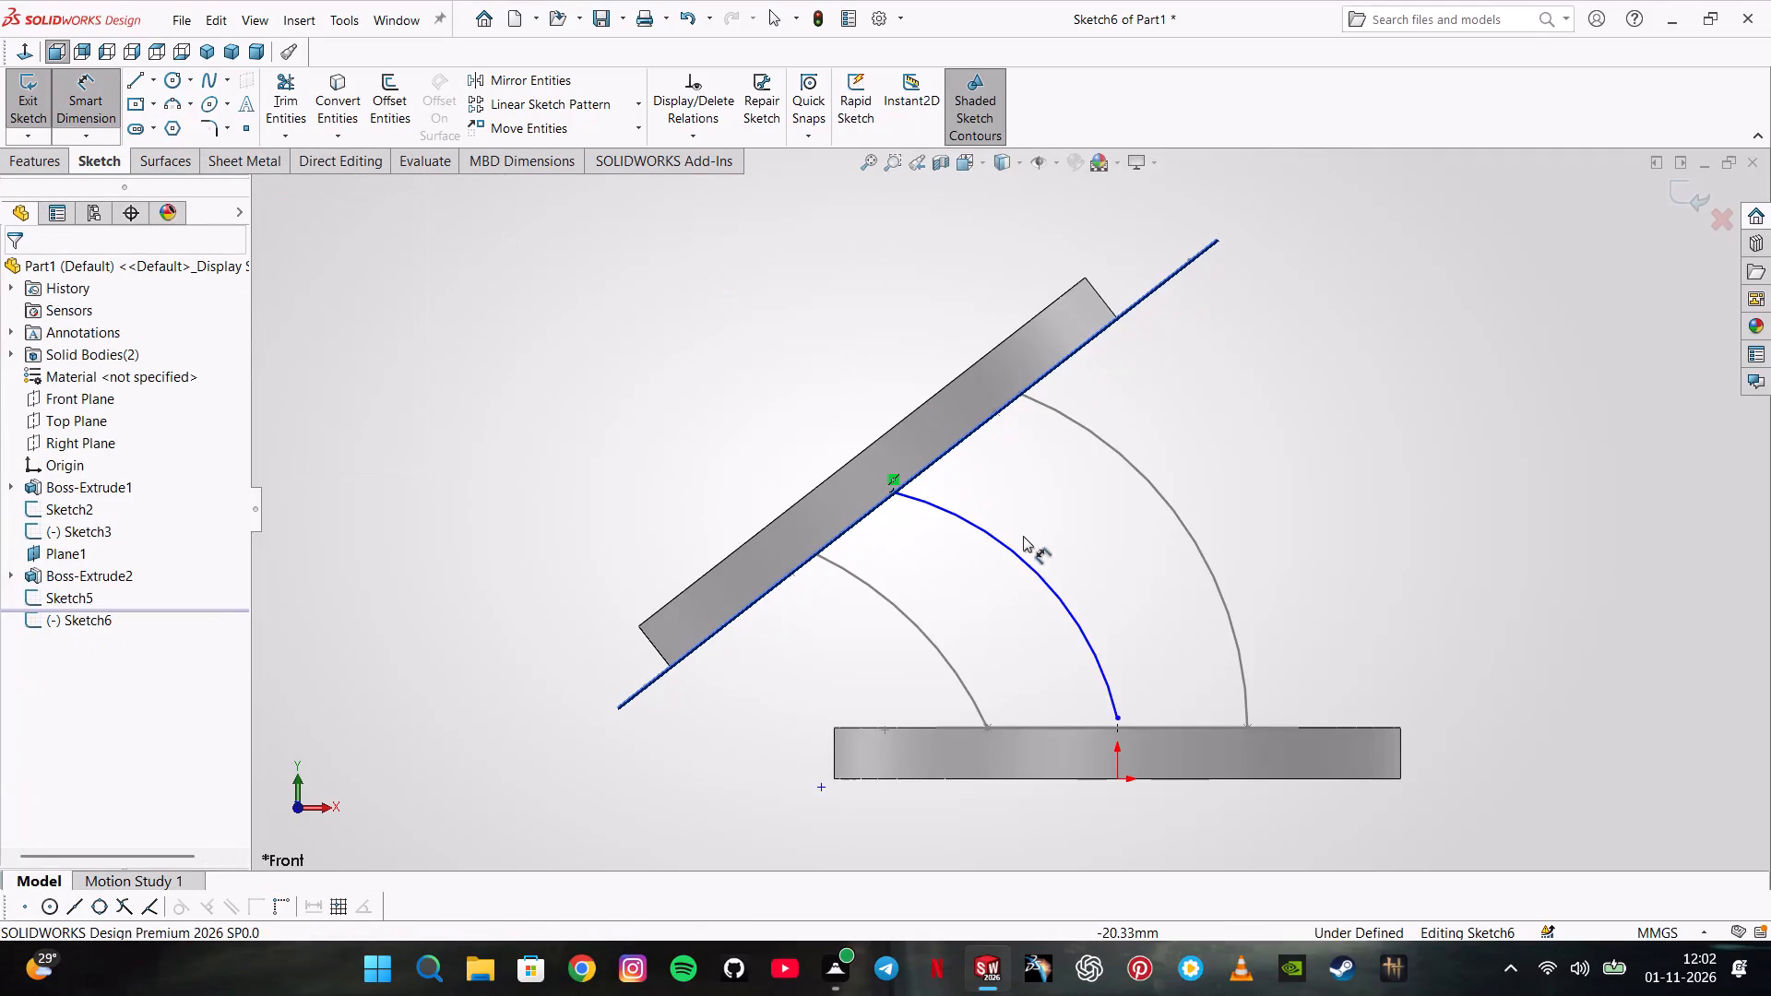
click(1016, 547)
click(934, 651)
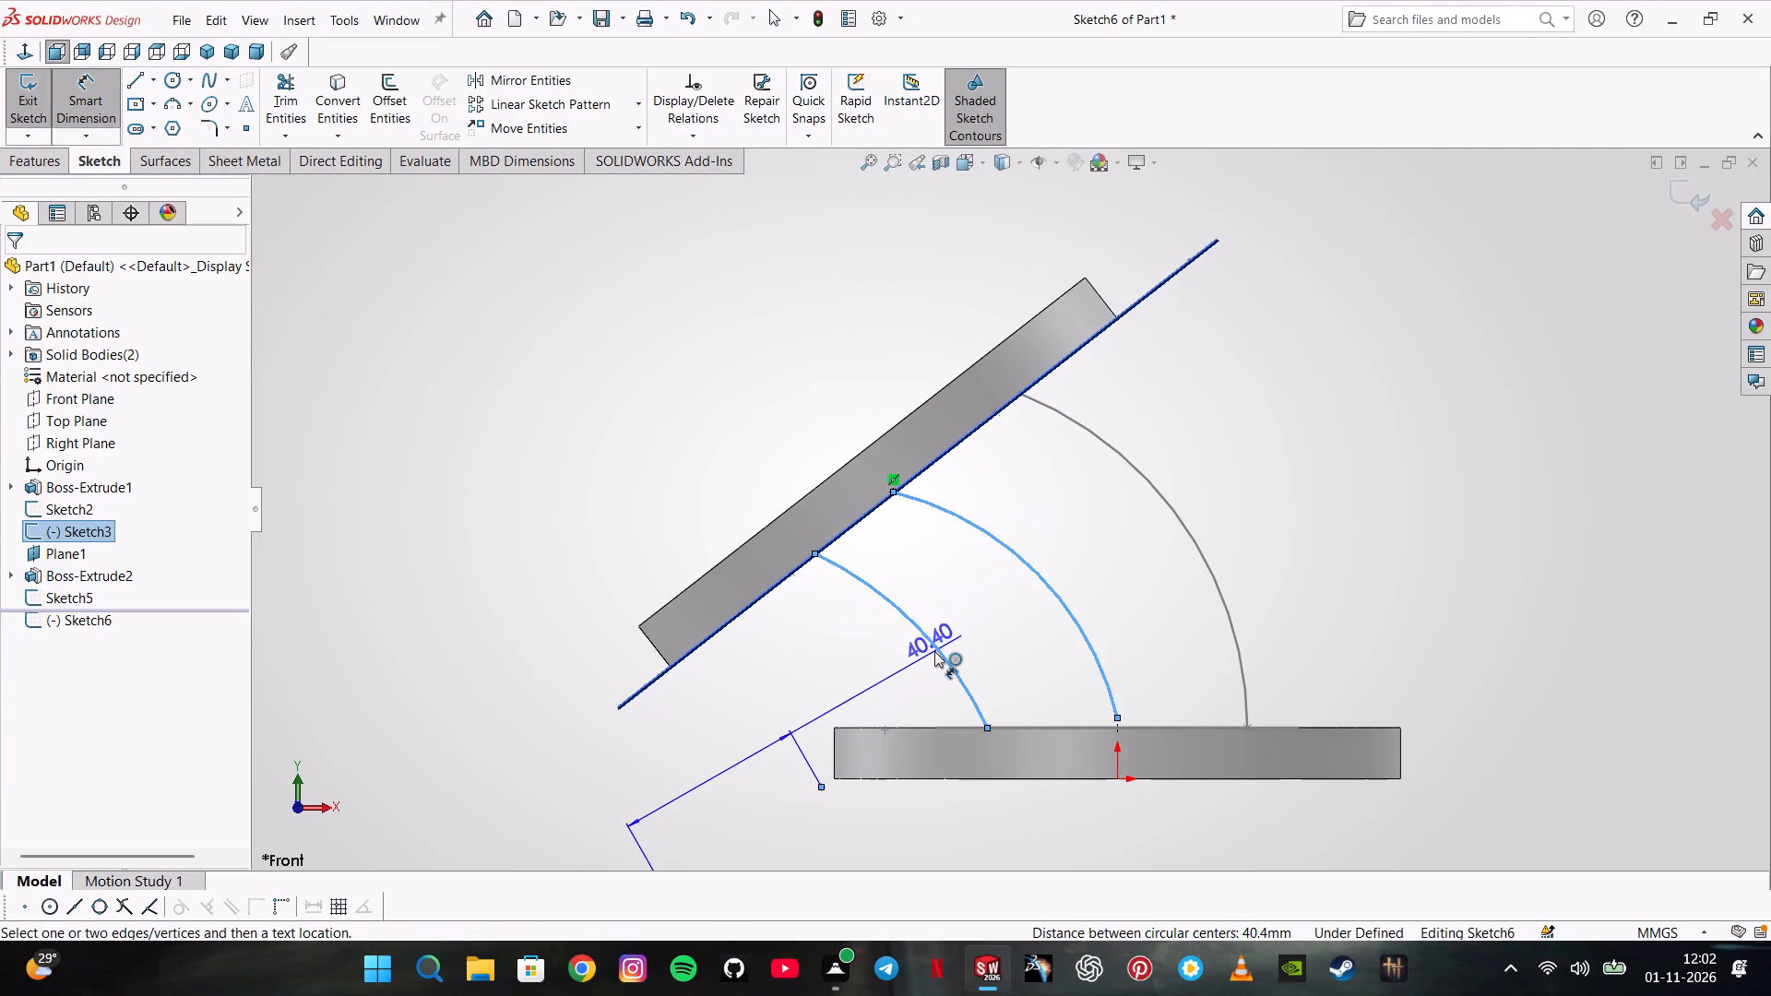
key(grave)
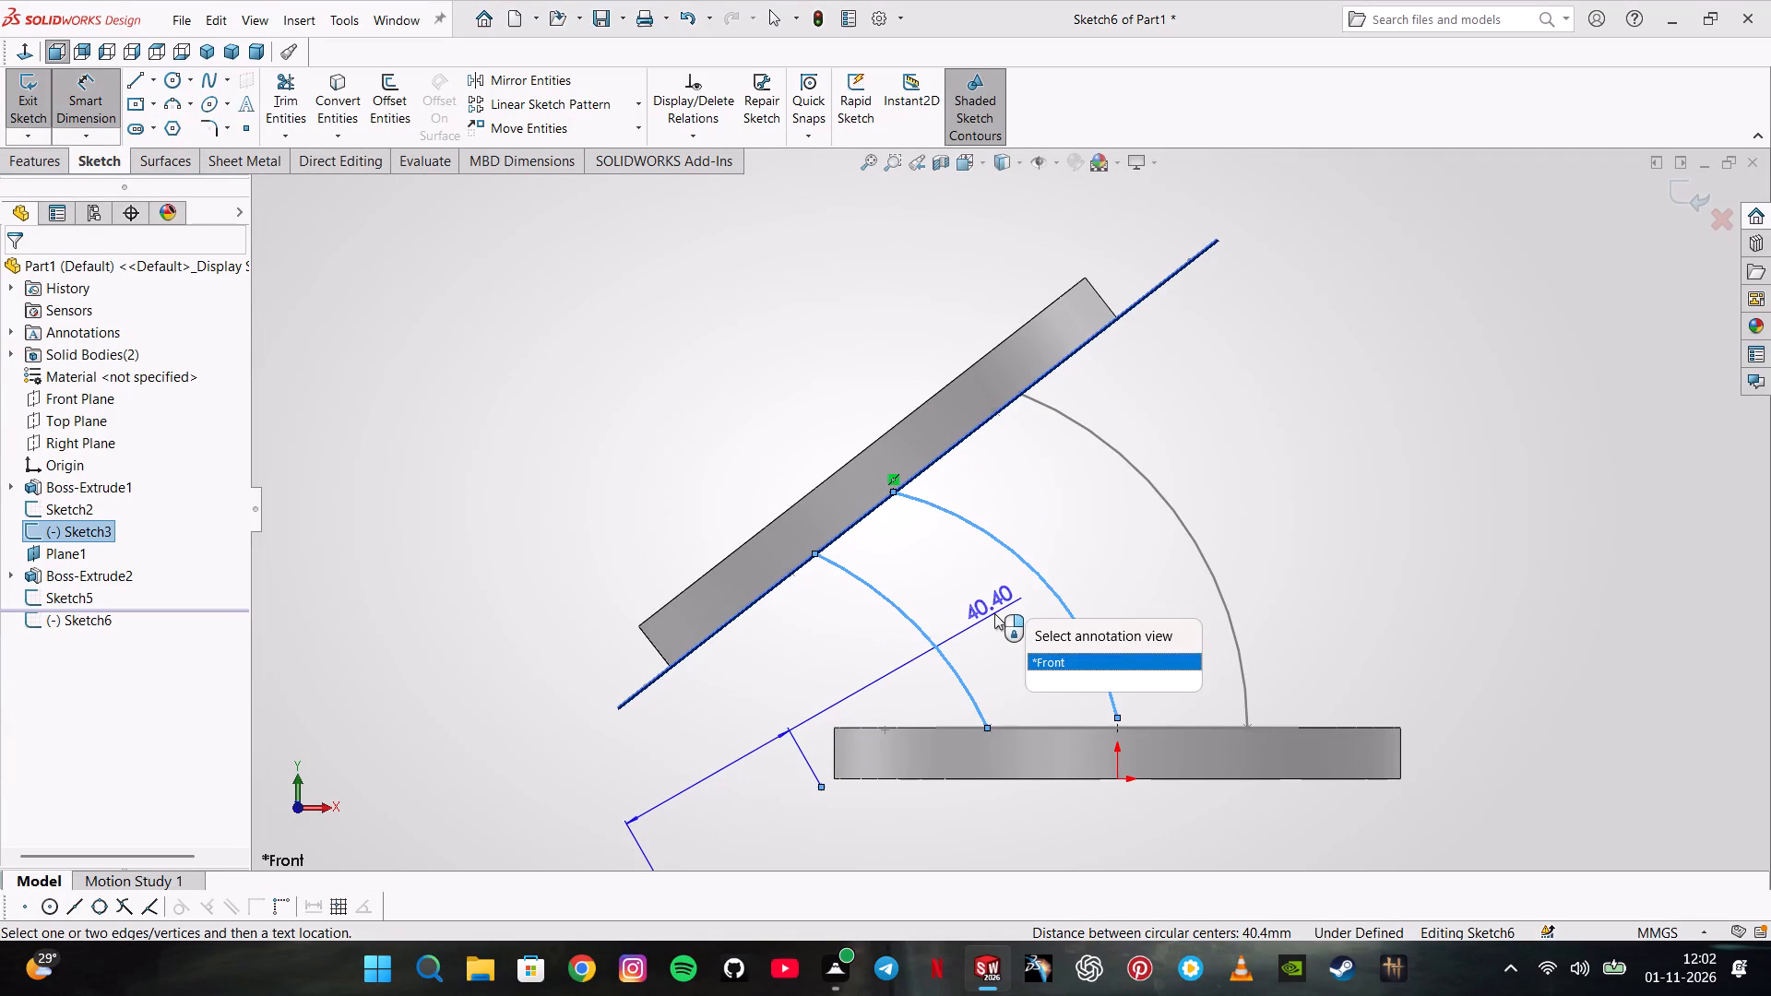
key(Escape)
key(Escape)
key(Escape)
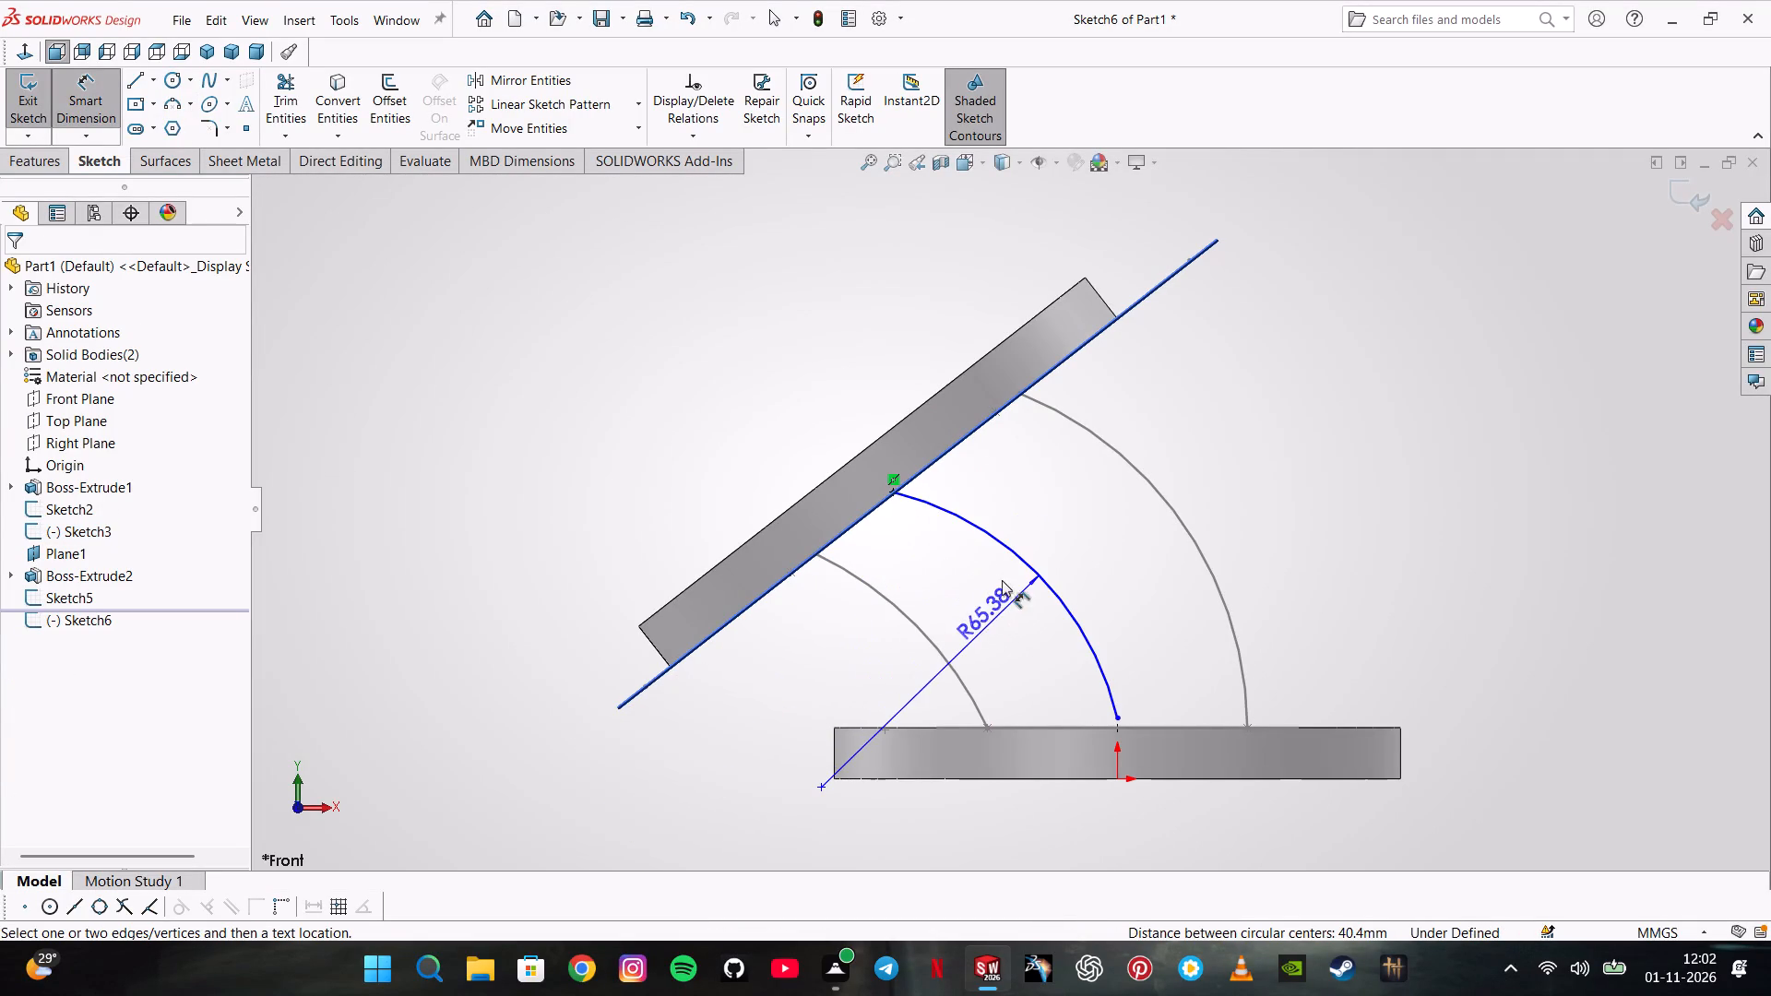
Dimension the radius of the middle arc in Sketch6 as 78 mm and exit the sketch.
click(1020, 558)
click(1021, 556)
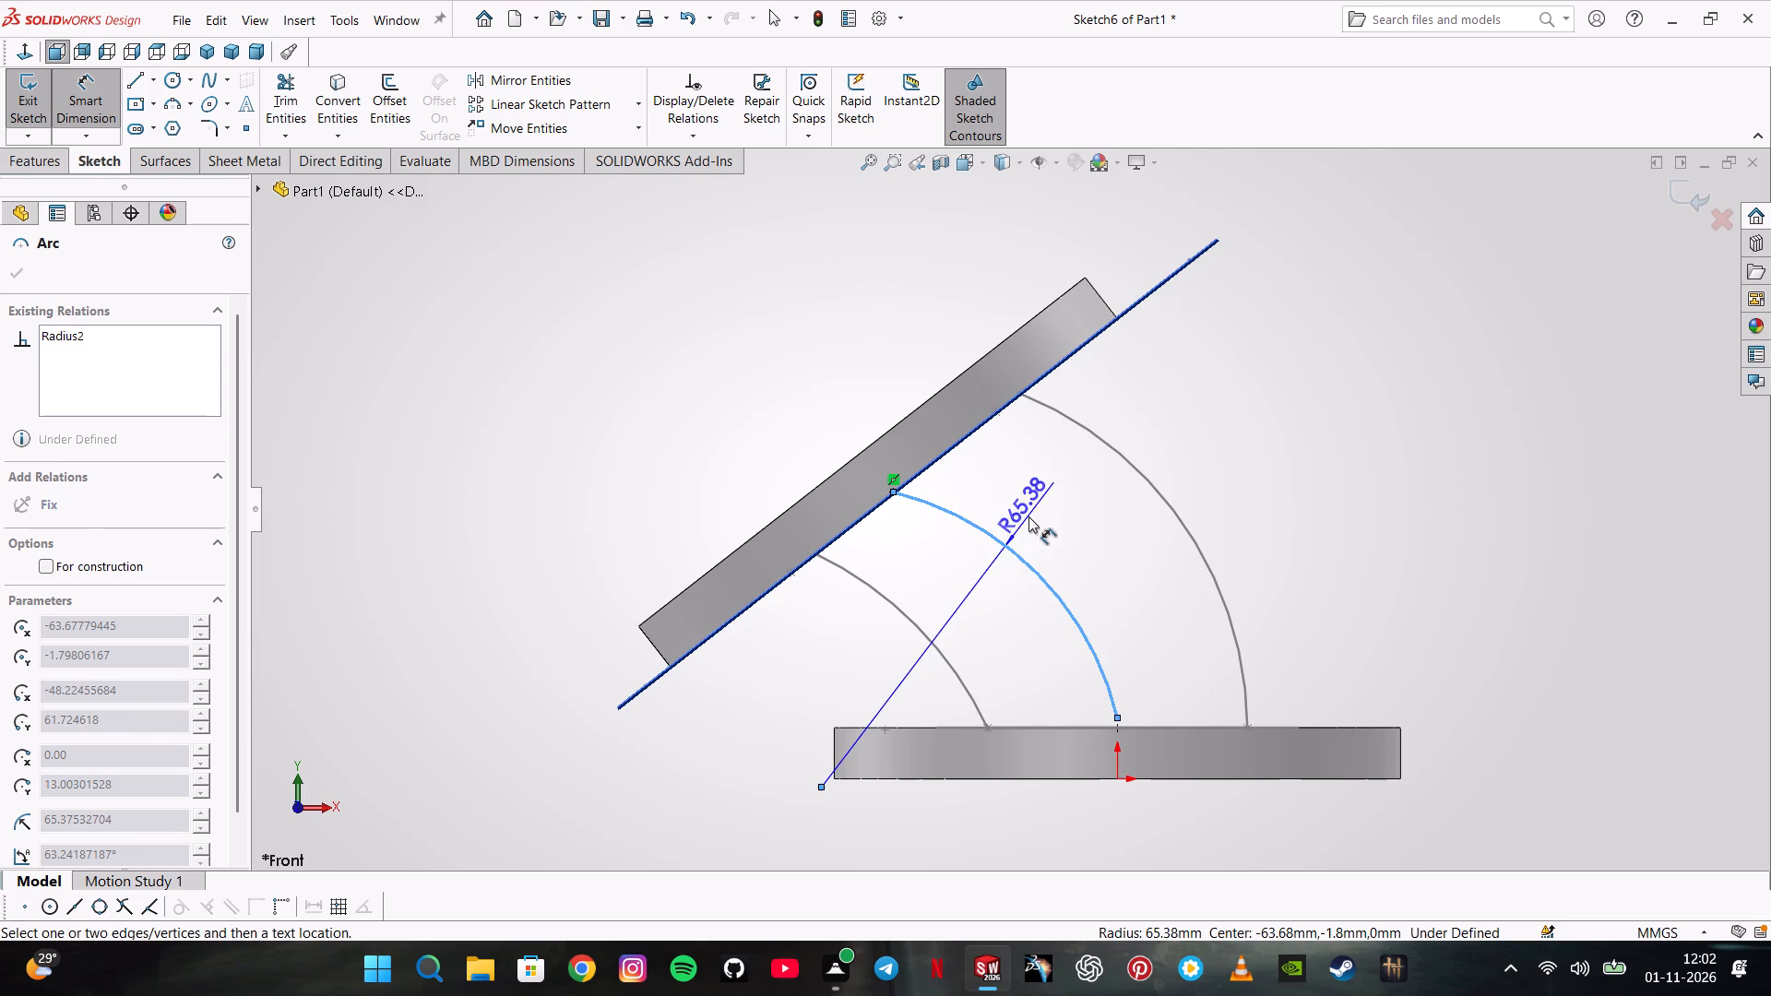
click(856, 468)
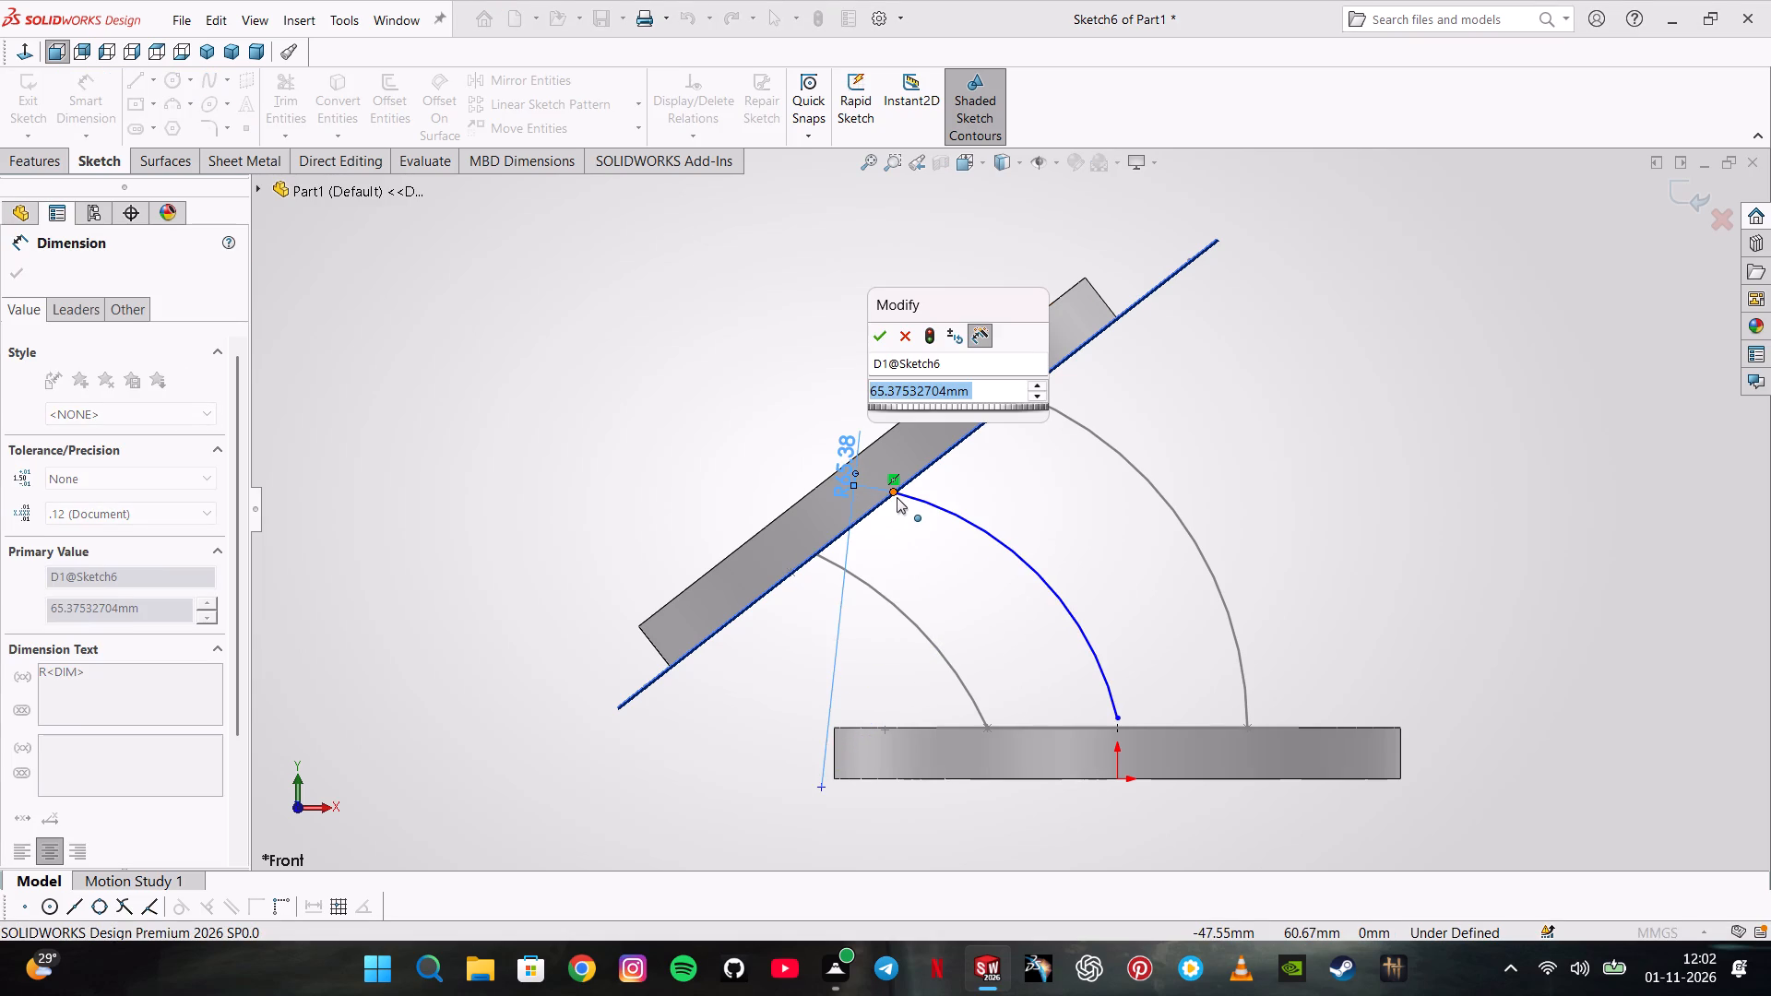
key(8)
key(BackSpace)
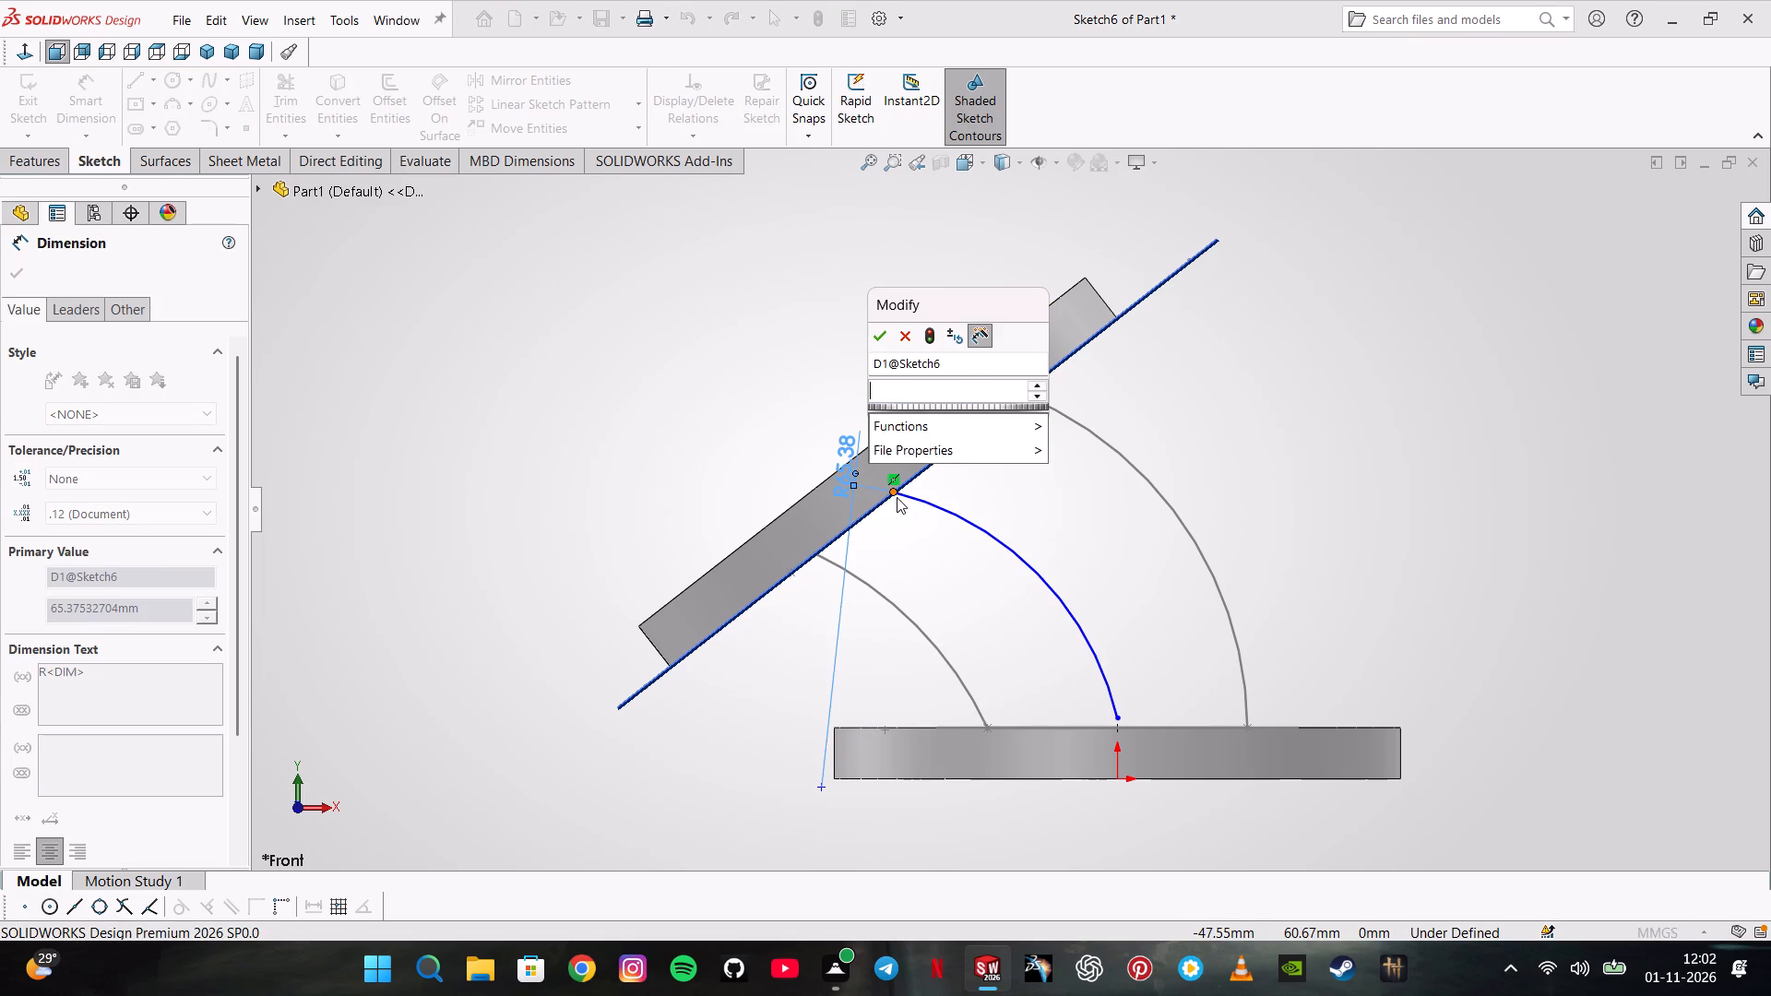
text(78)
key(Return)
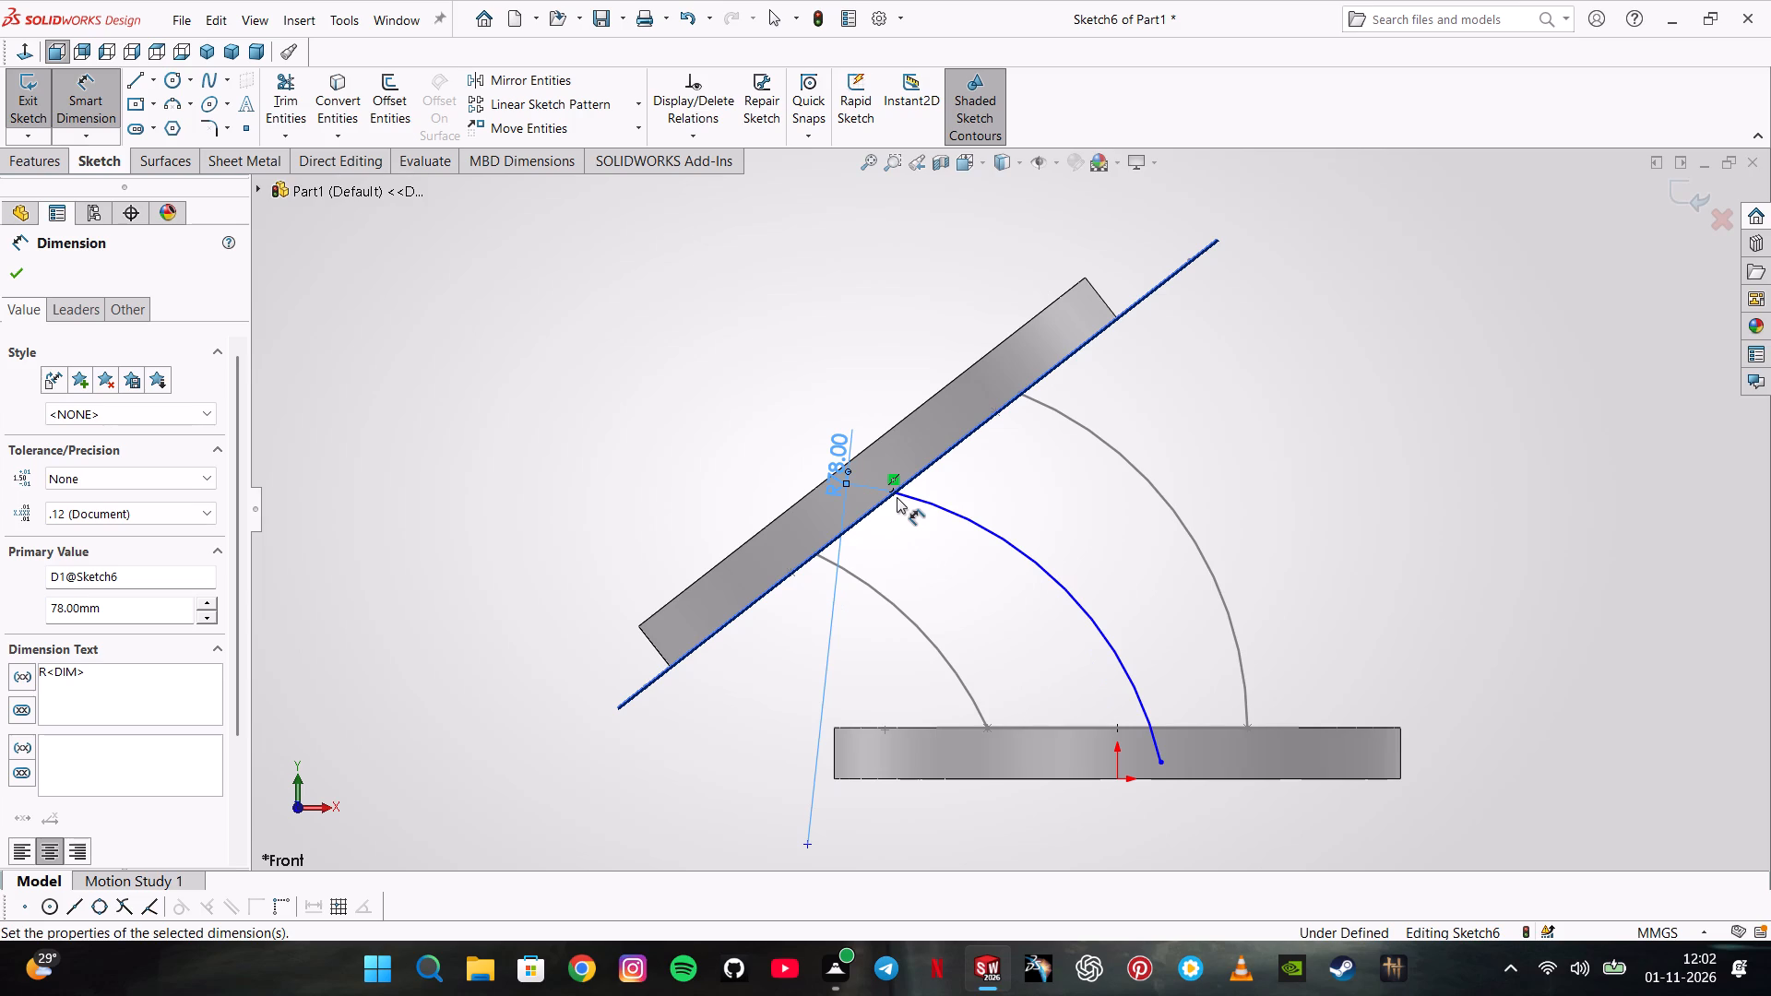
click(20, 111)
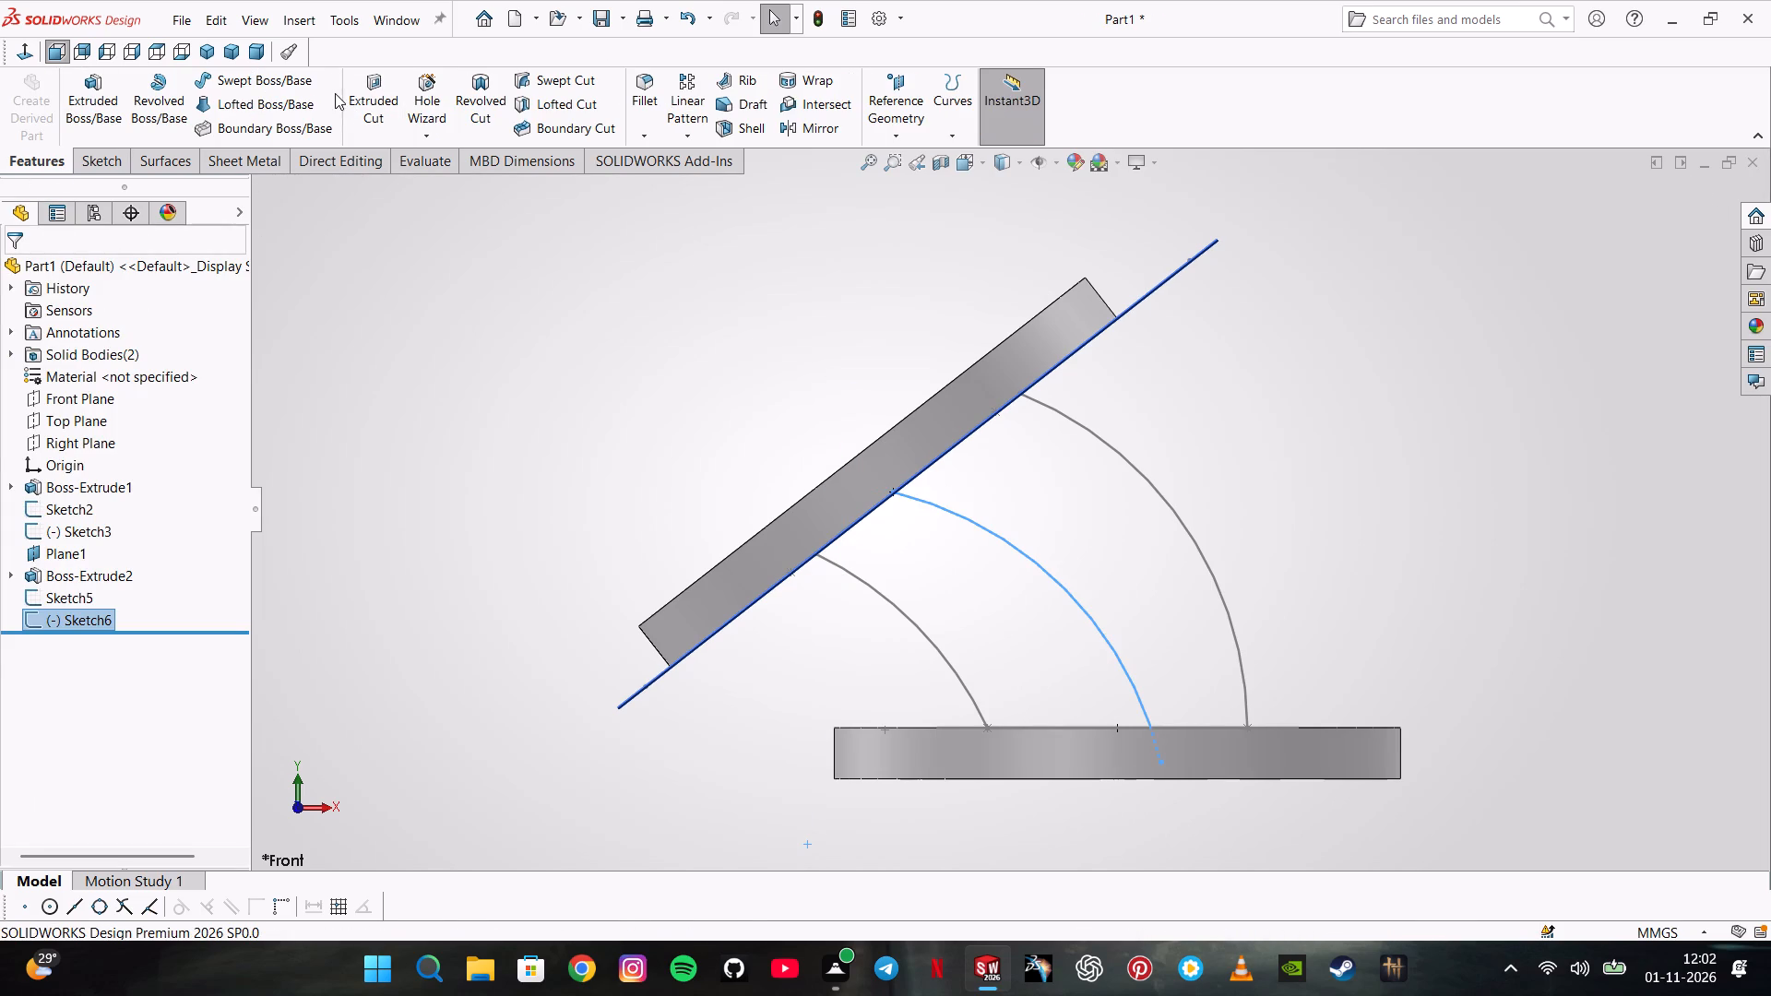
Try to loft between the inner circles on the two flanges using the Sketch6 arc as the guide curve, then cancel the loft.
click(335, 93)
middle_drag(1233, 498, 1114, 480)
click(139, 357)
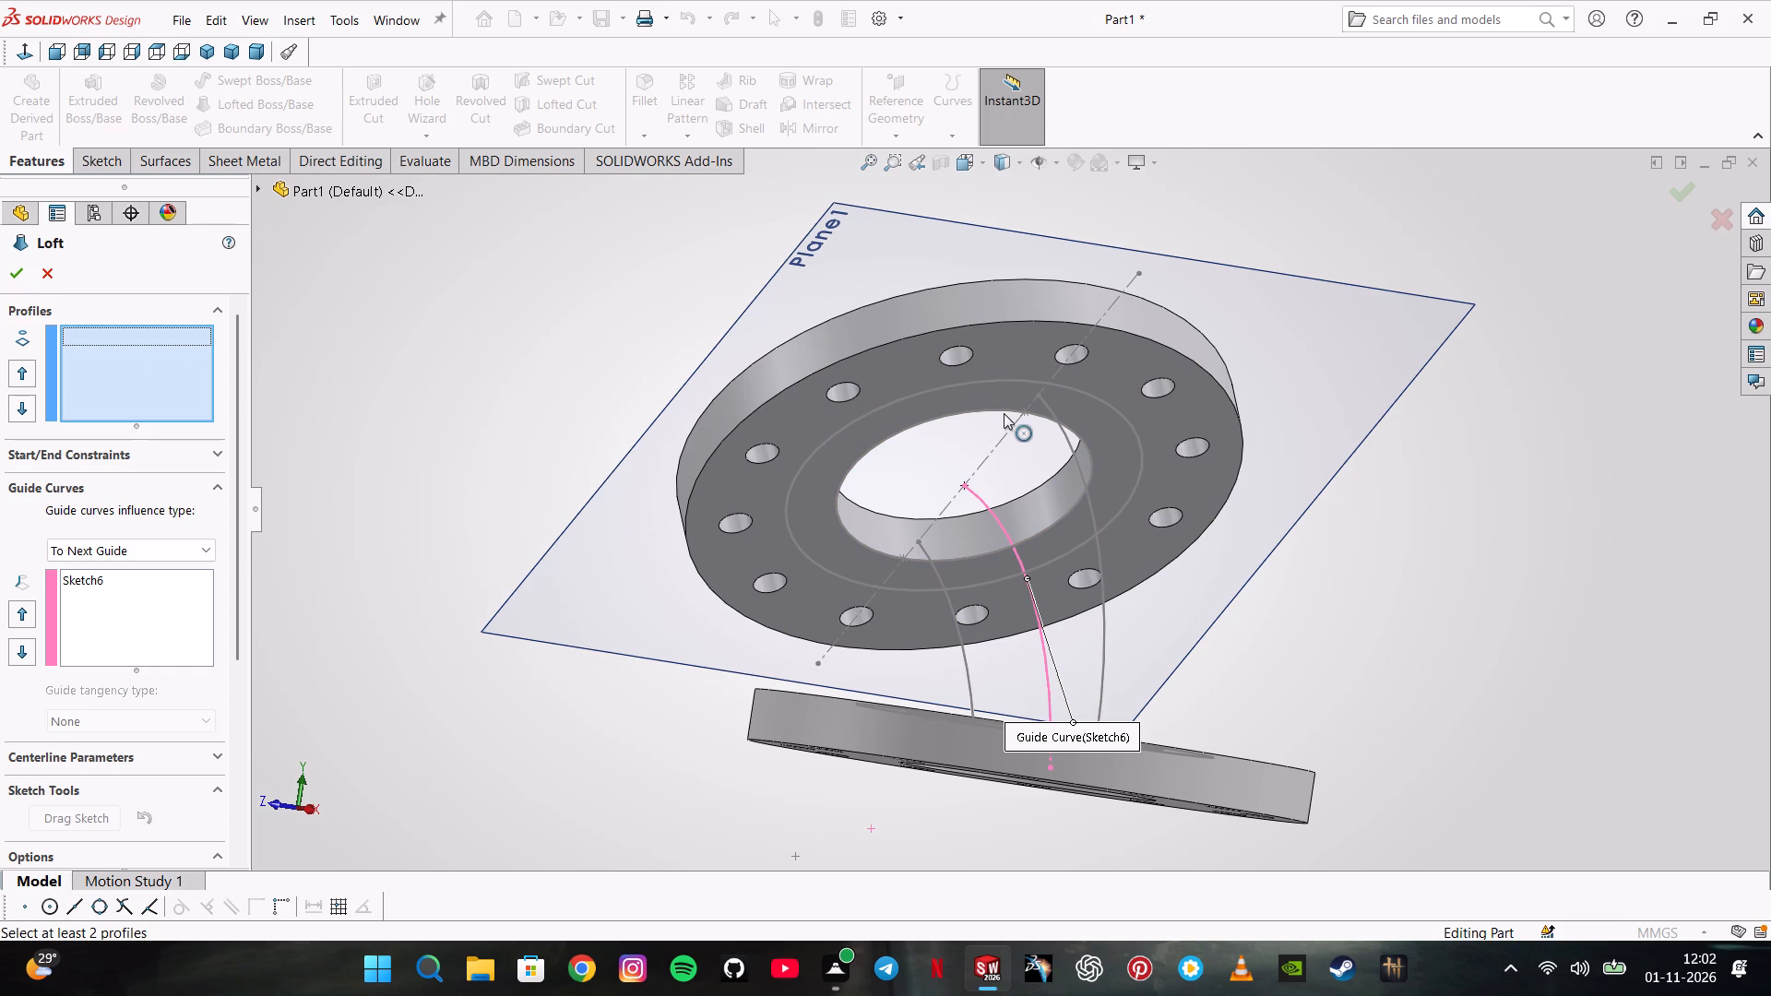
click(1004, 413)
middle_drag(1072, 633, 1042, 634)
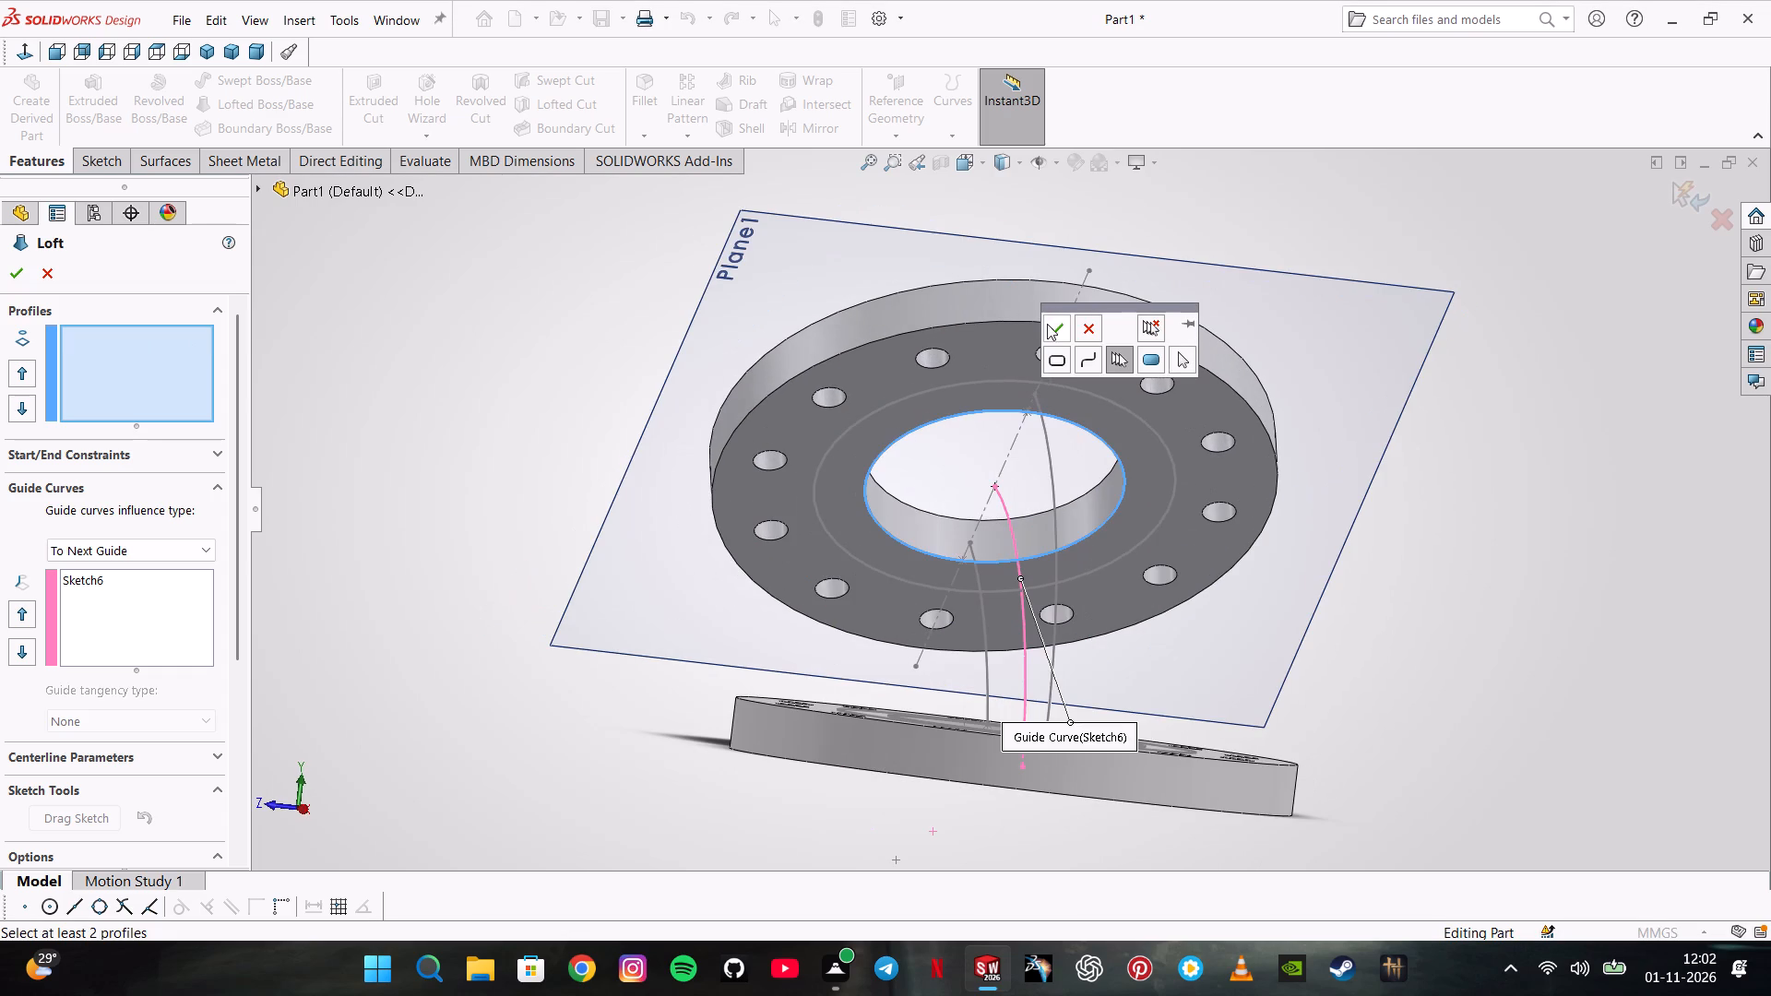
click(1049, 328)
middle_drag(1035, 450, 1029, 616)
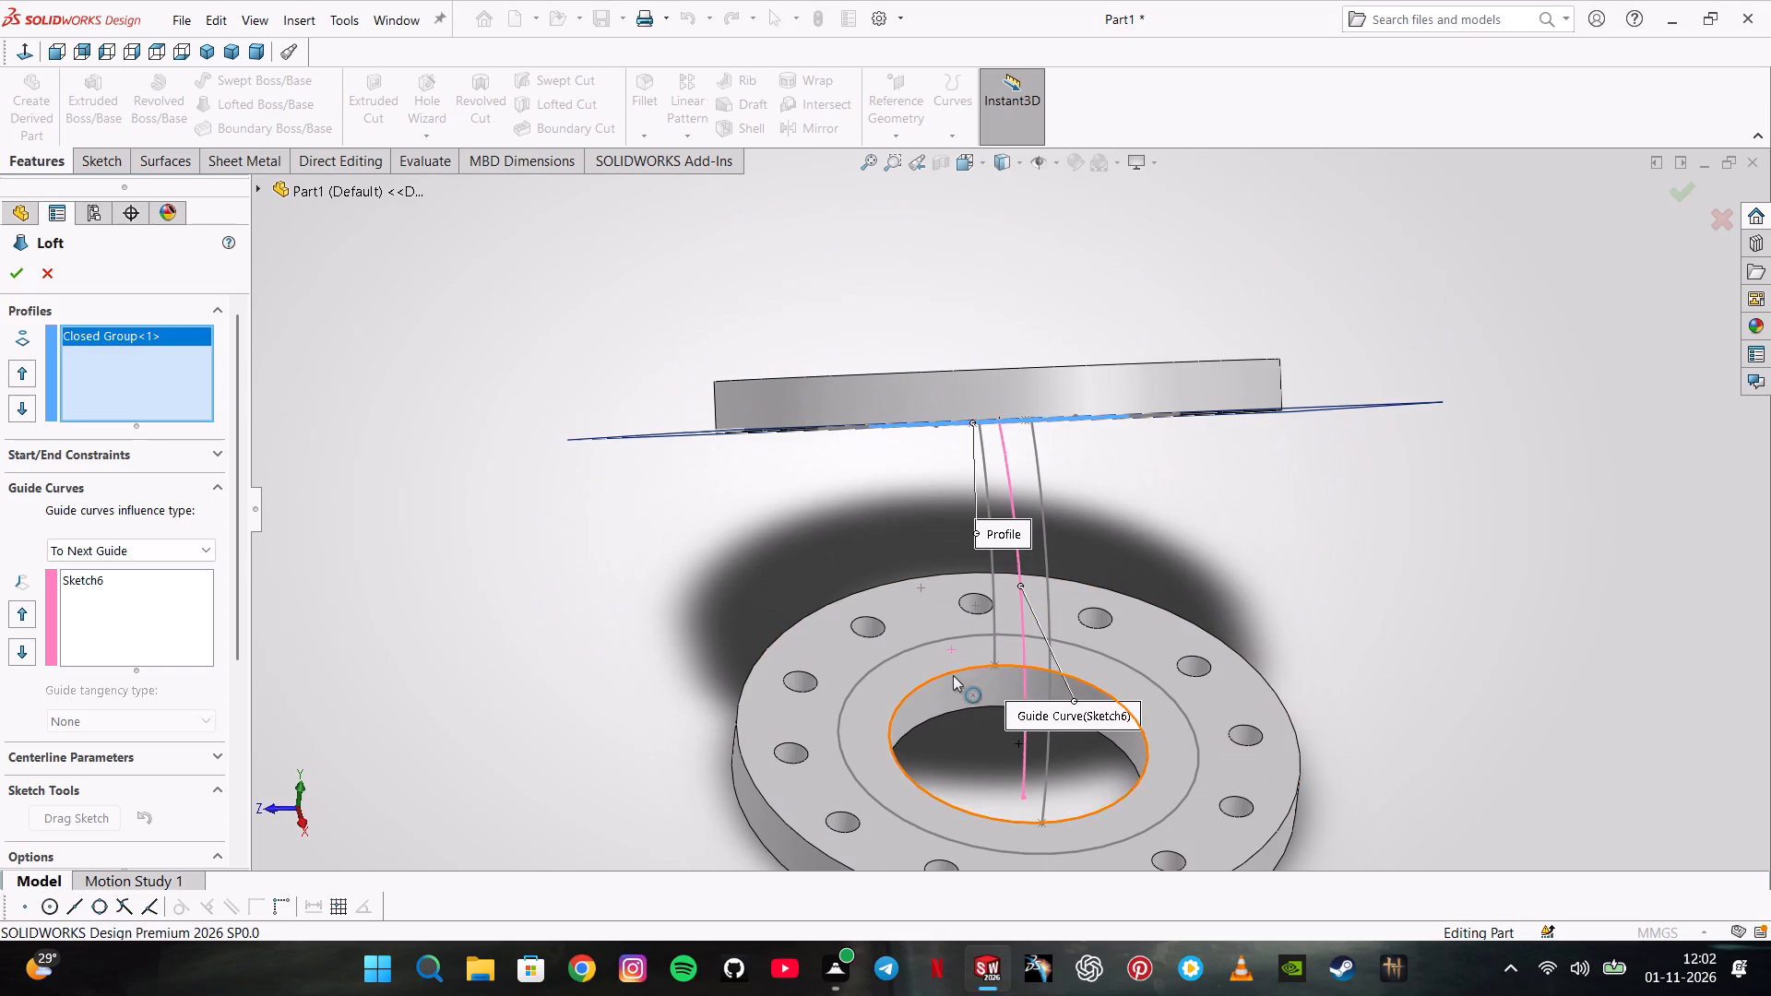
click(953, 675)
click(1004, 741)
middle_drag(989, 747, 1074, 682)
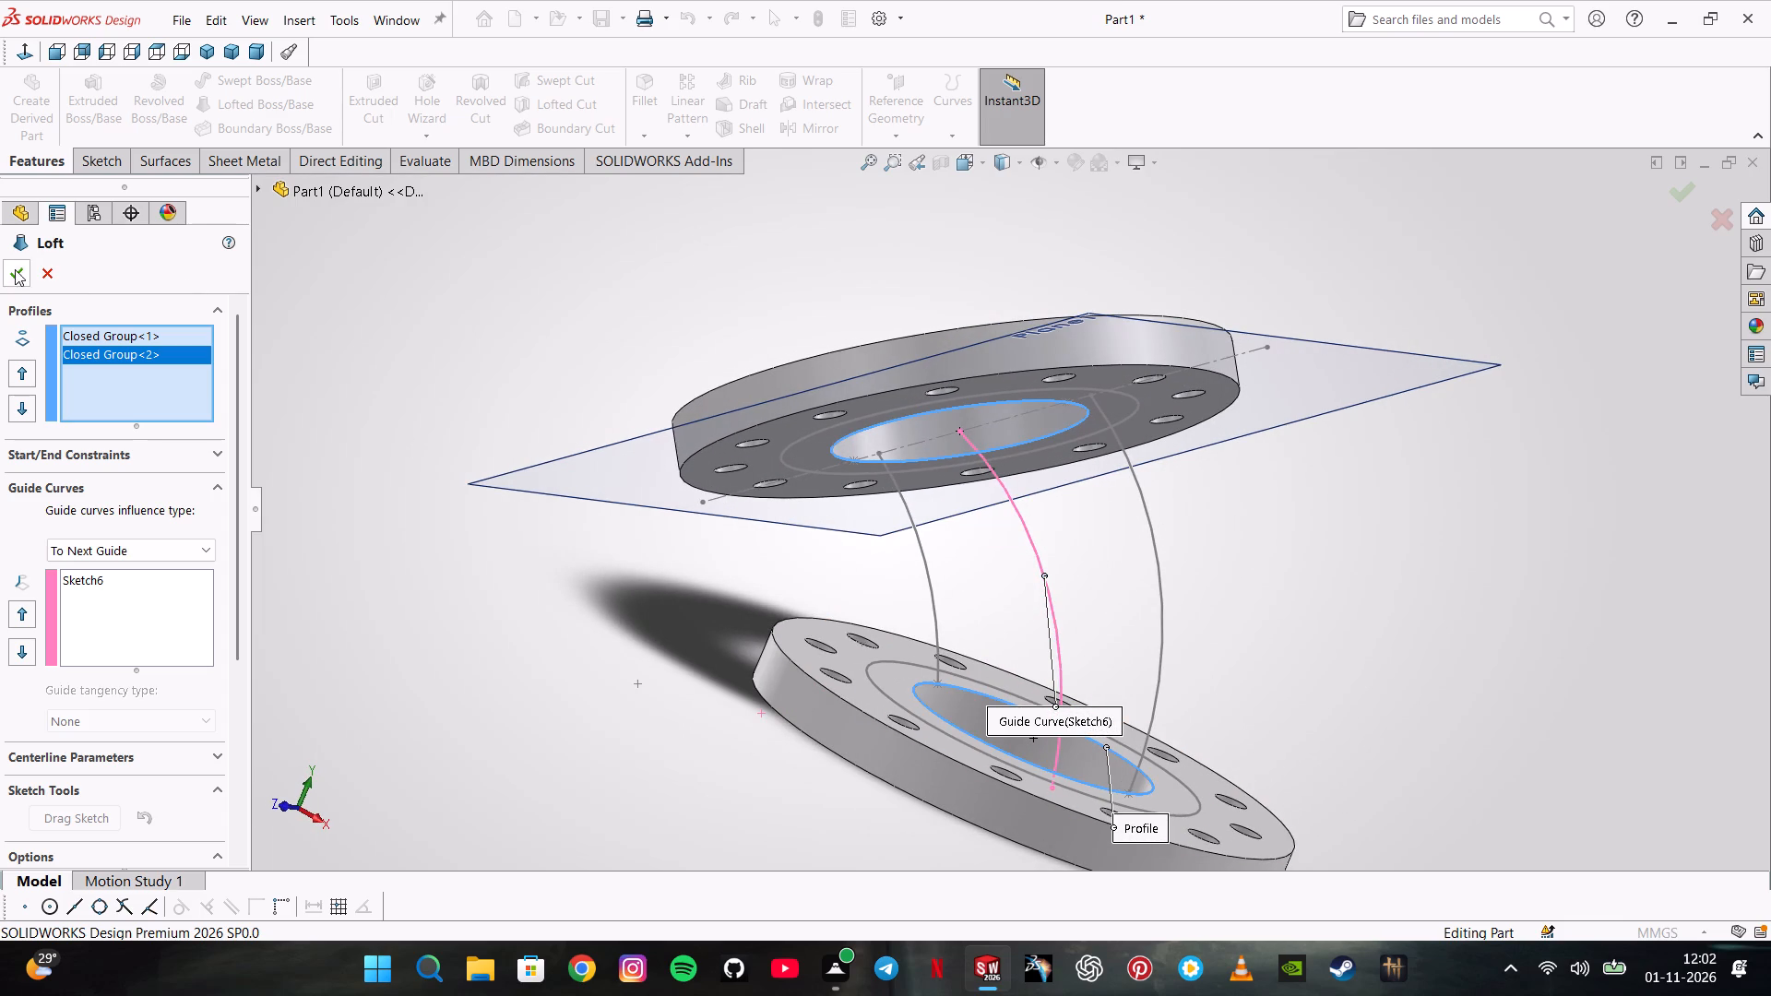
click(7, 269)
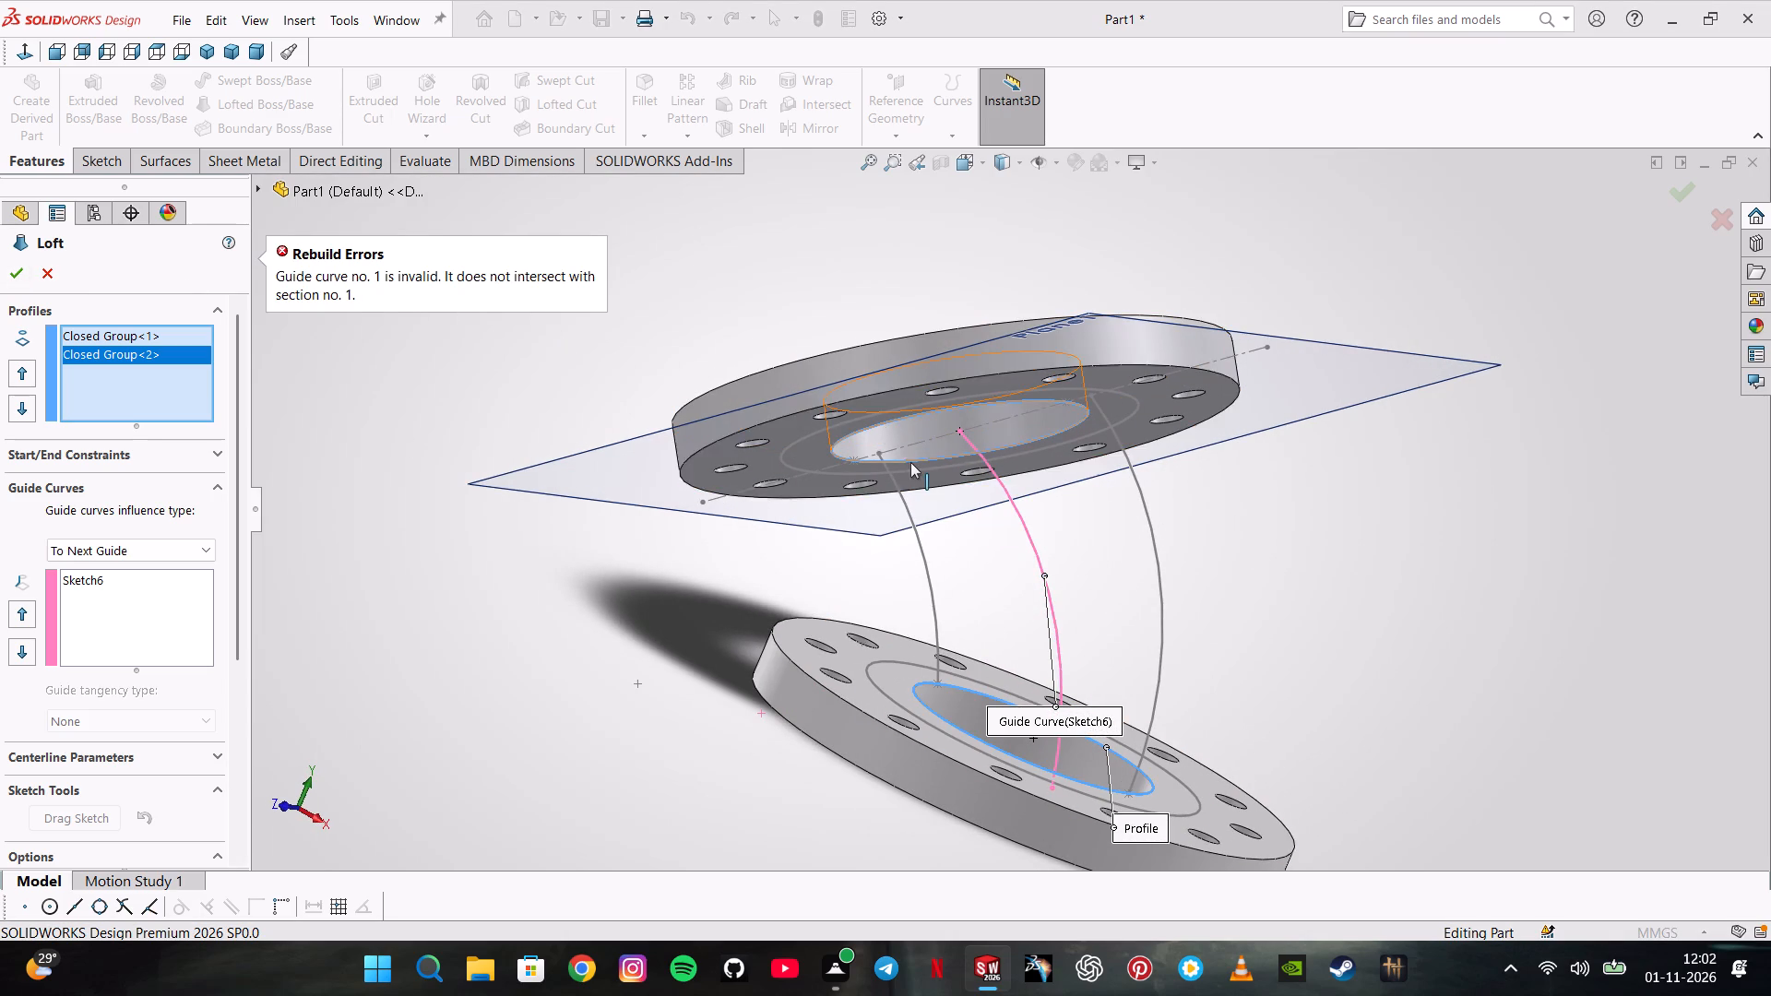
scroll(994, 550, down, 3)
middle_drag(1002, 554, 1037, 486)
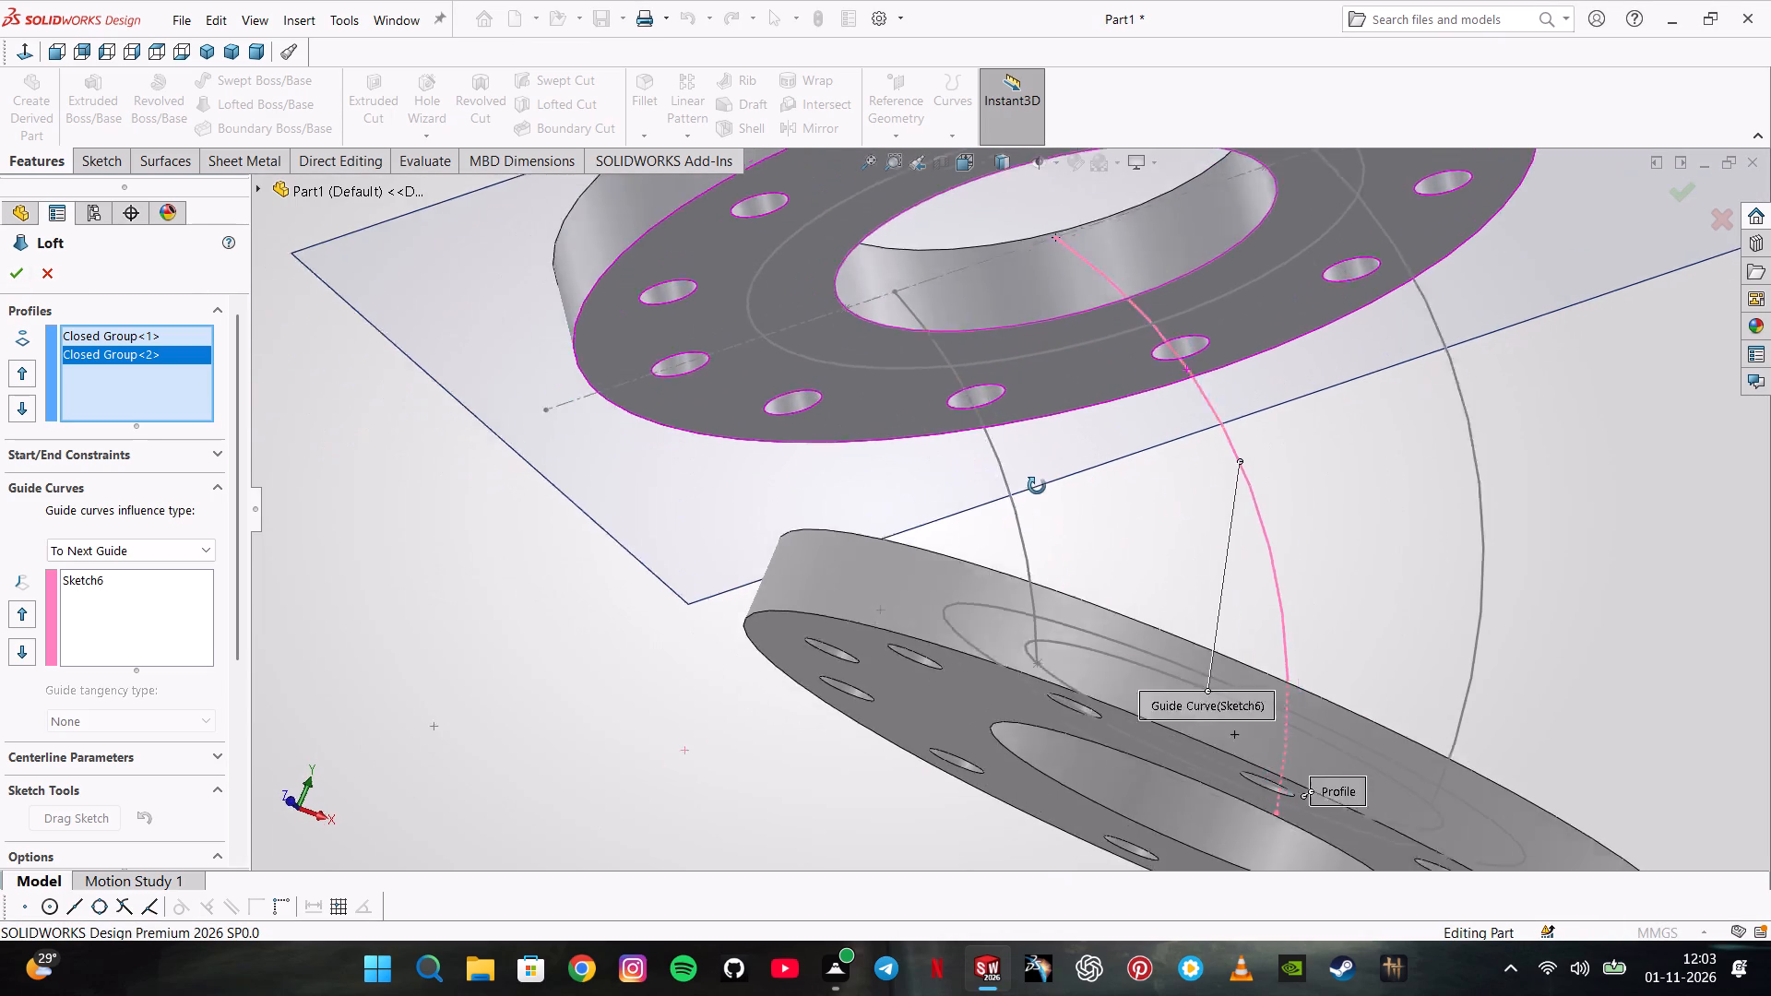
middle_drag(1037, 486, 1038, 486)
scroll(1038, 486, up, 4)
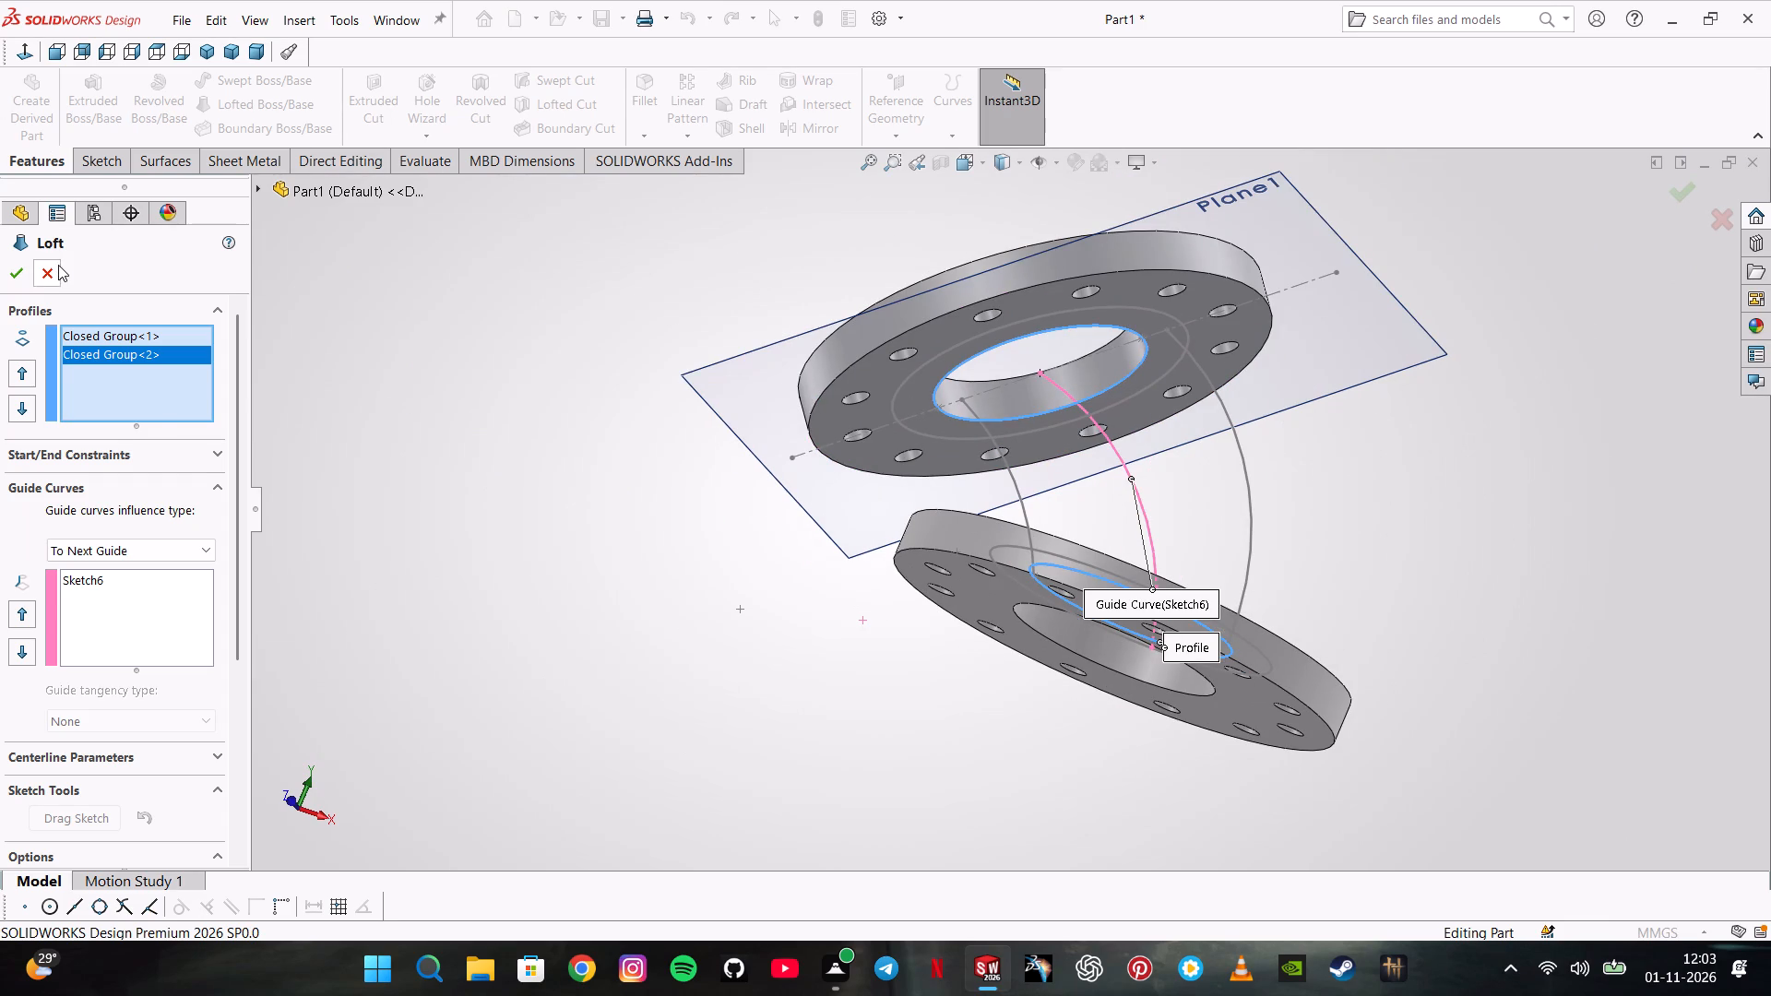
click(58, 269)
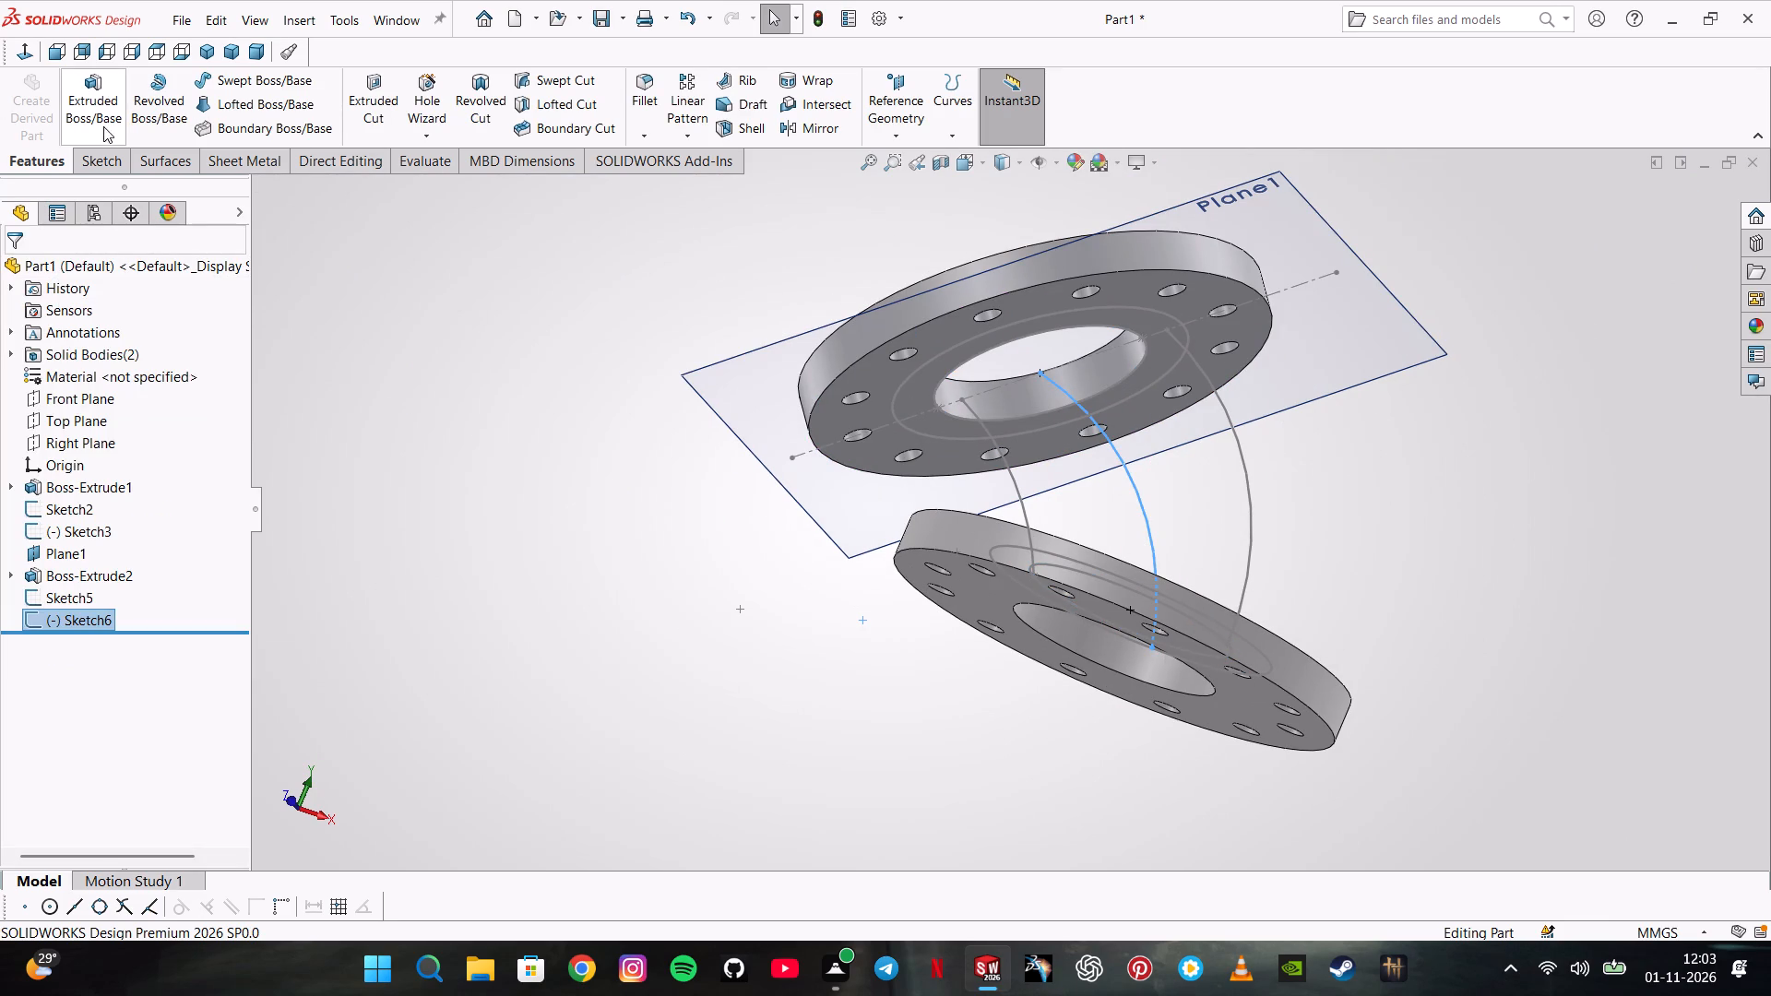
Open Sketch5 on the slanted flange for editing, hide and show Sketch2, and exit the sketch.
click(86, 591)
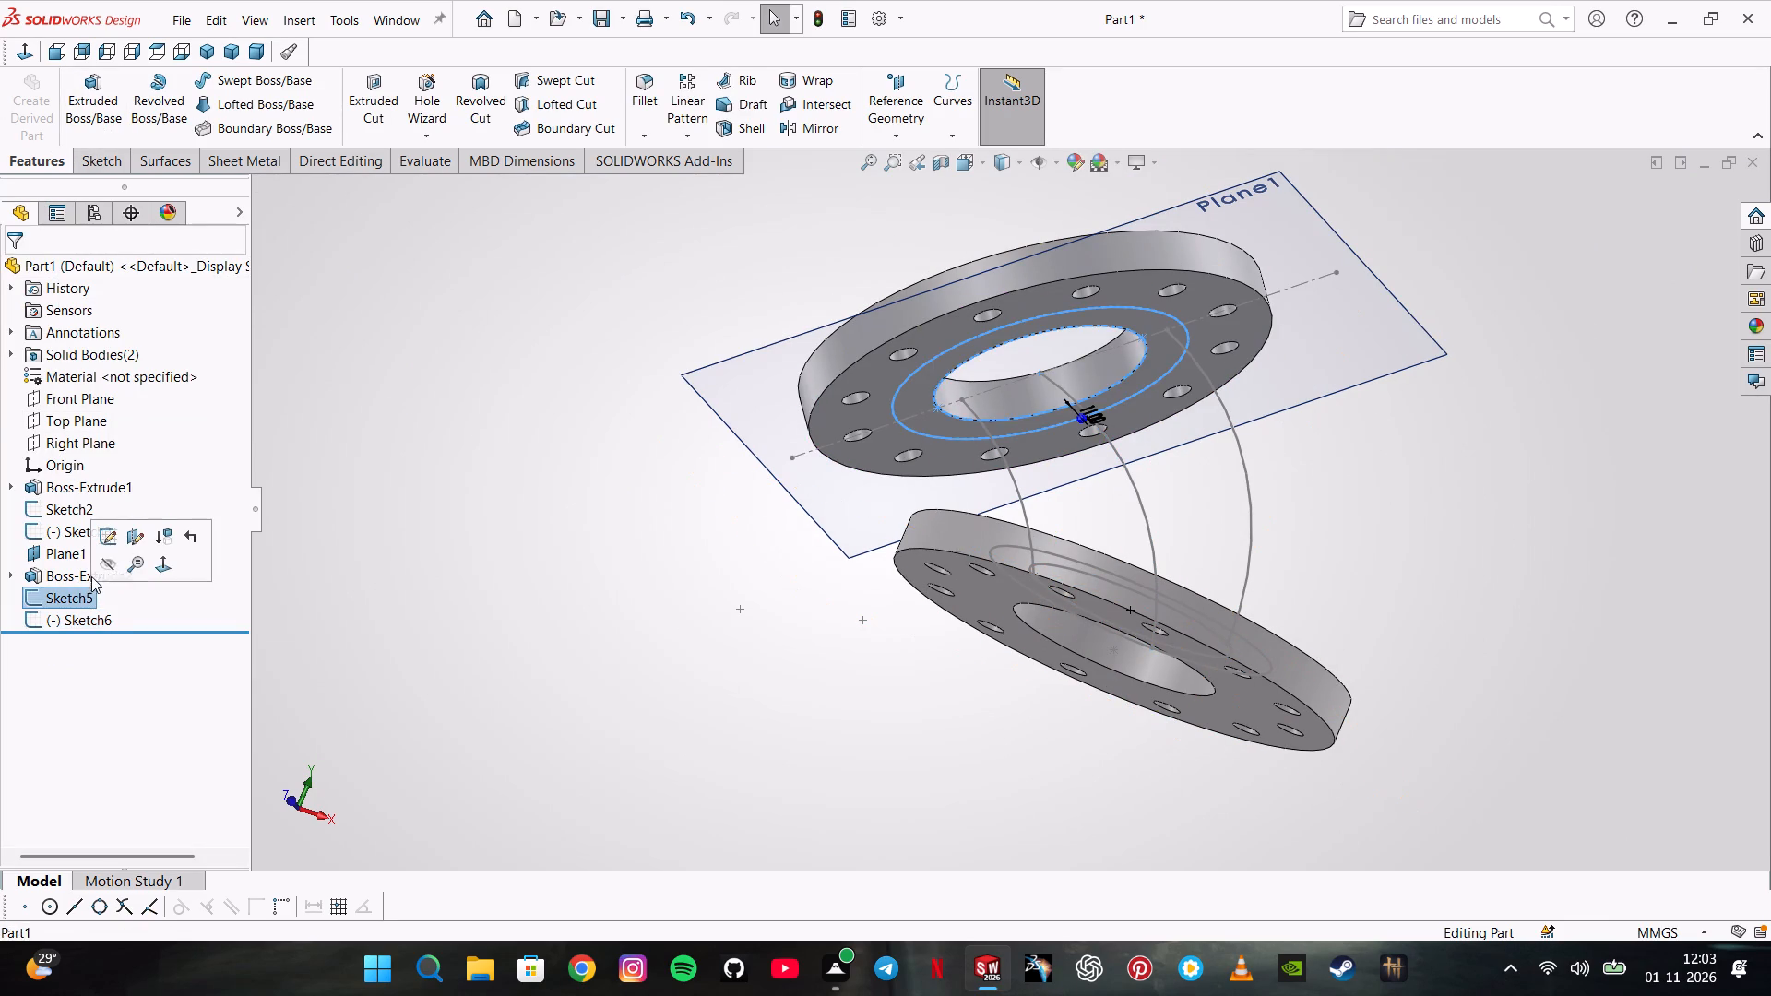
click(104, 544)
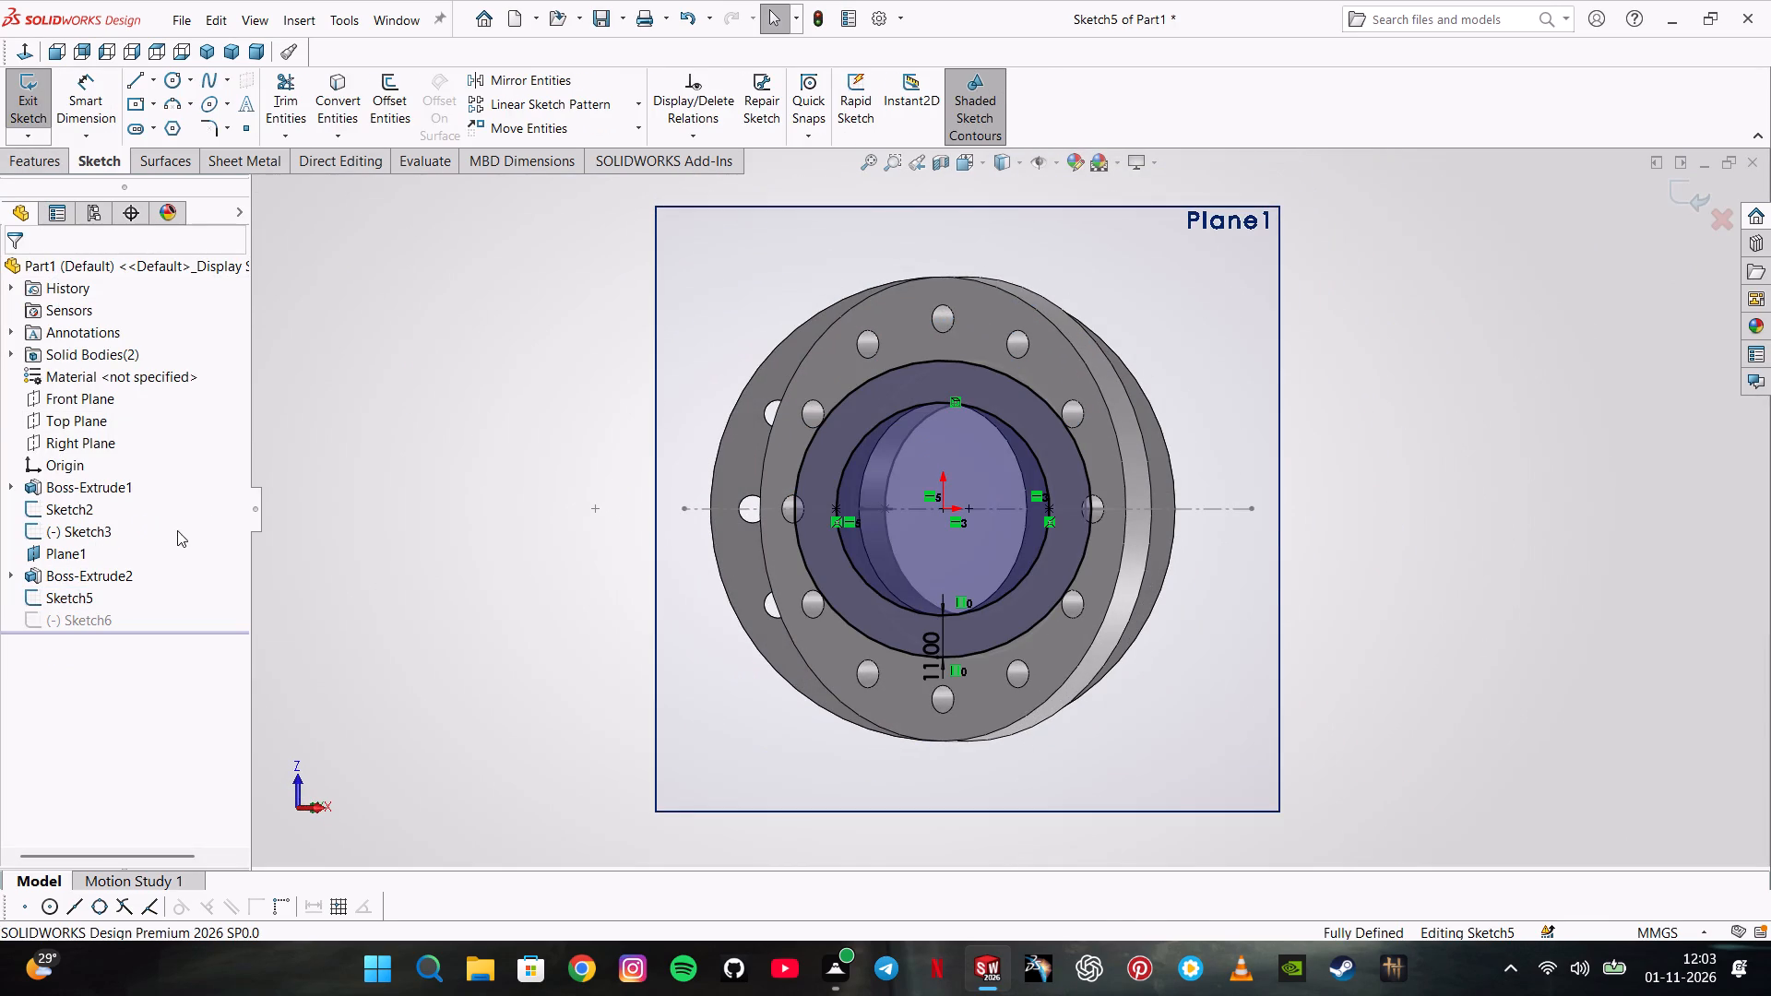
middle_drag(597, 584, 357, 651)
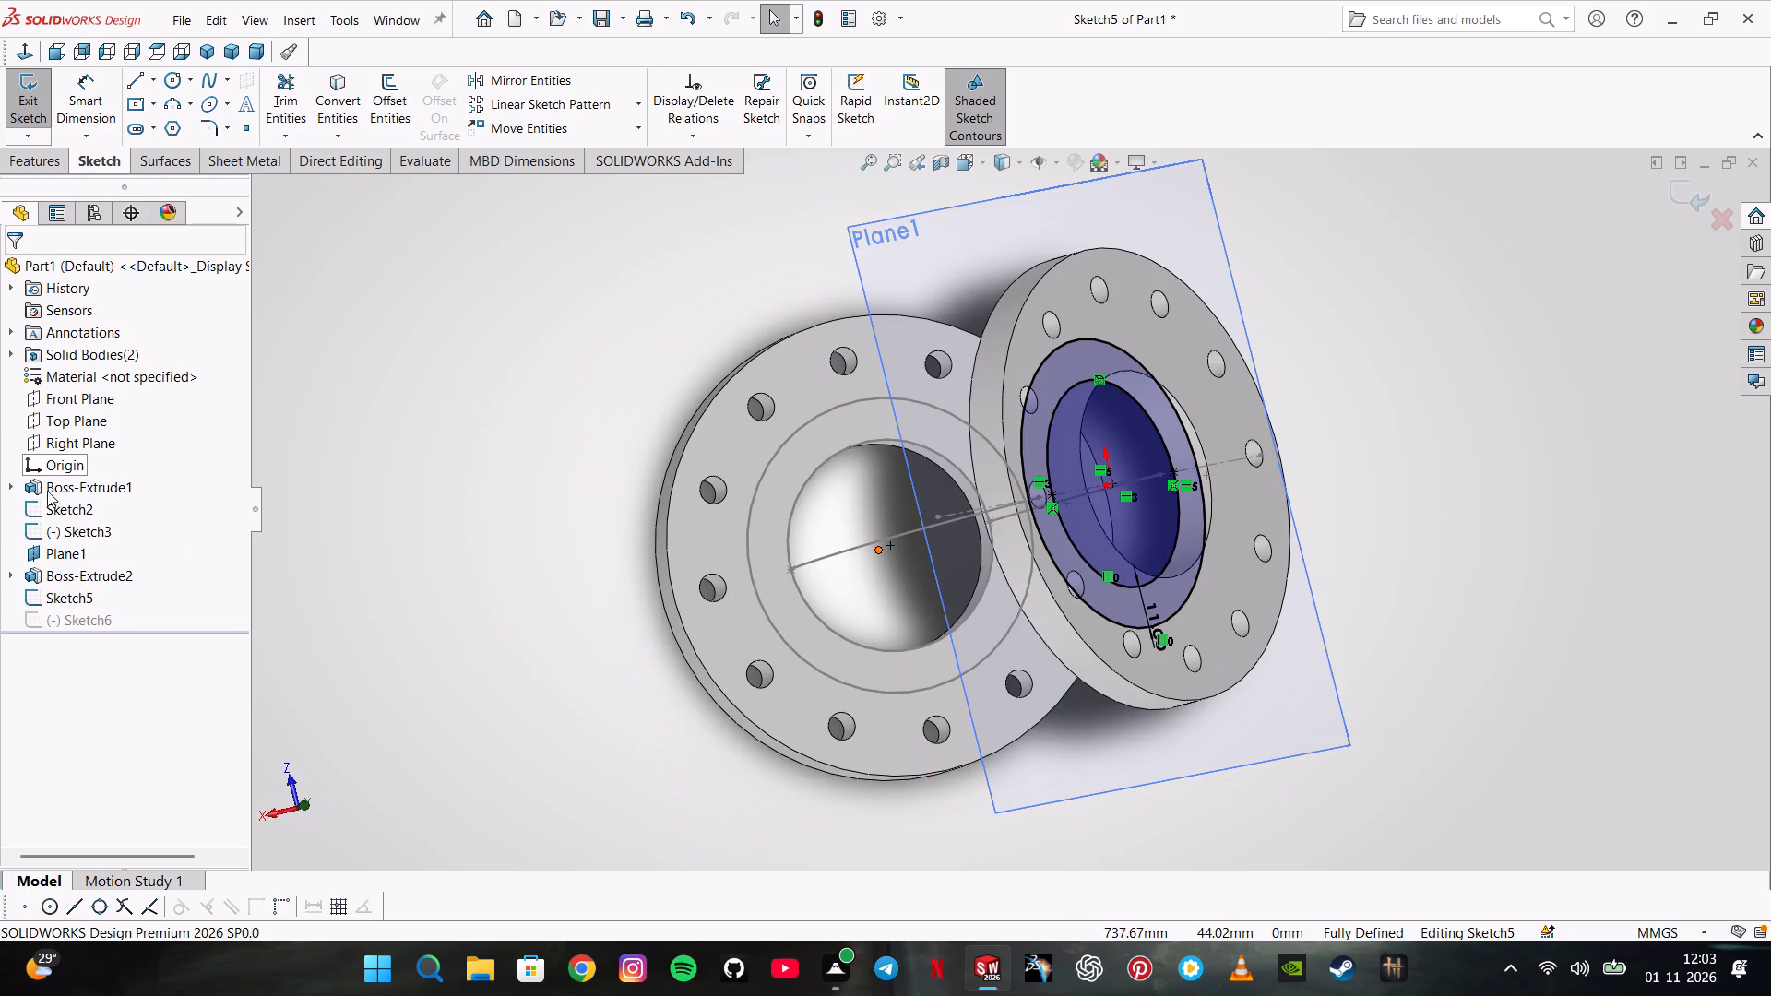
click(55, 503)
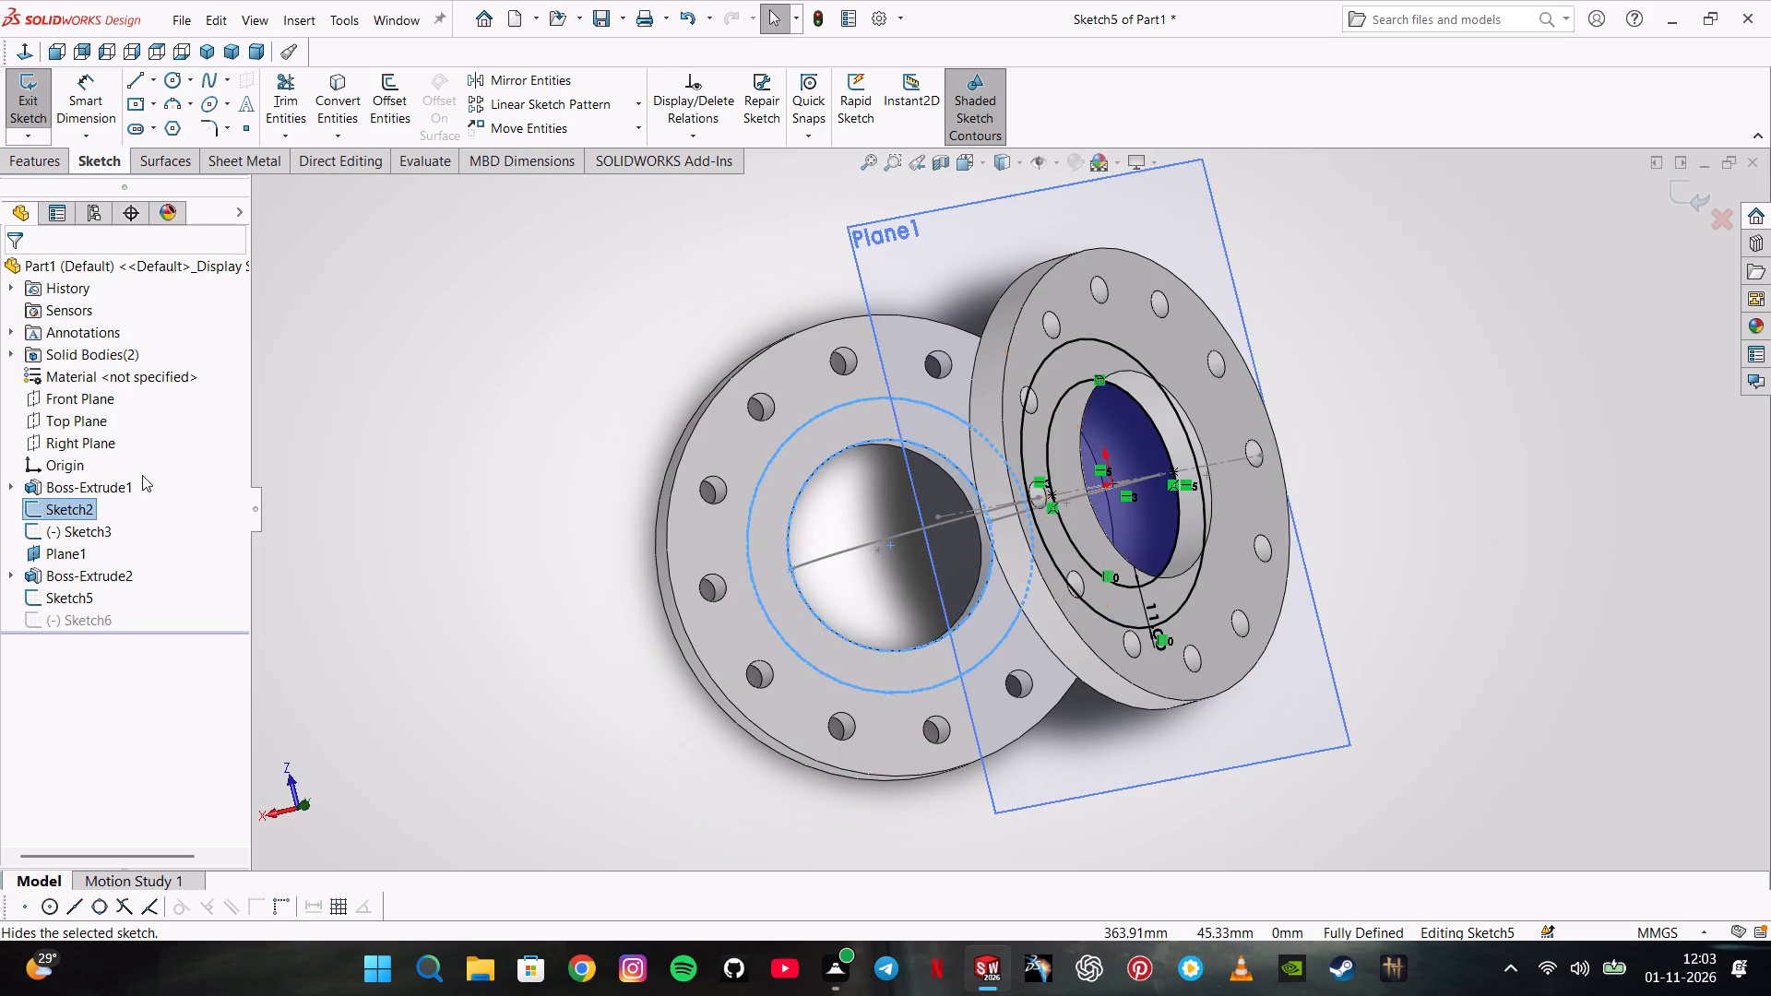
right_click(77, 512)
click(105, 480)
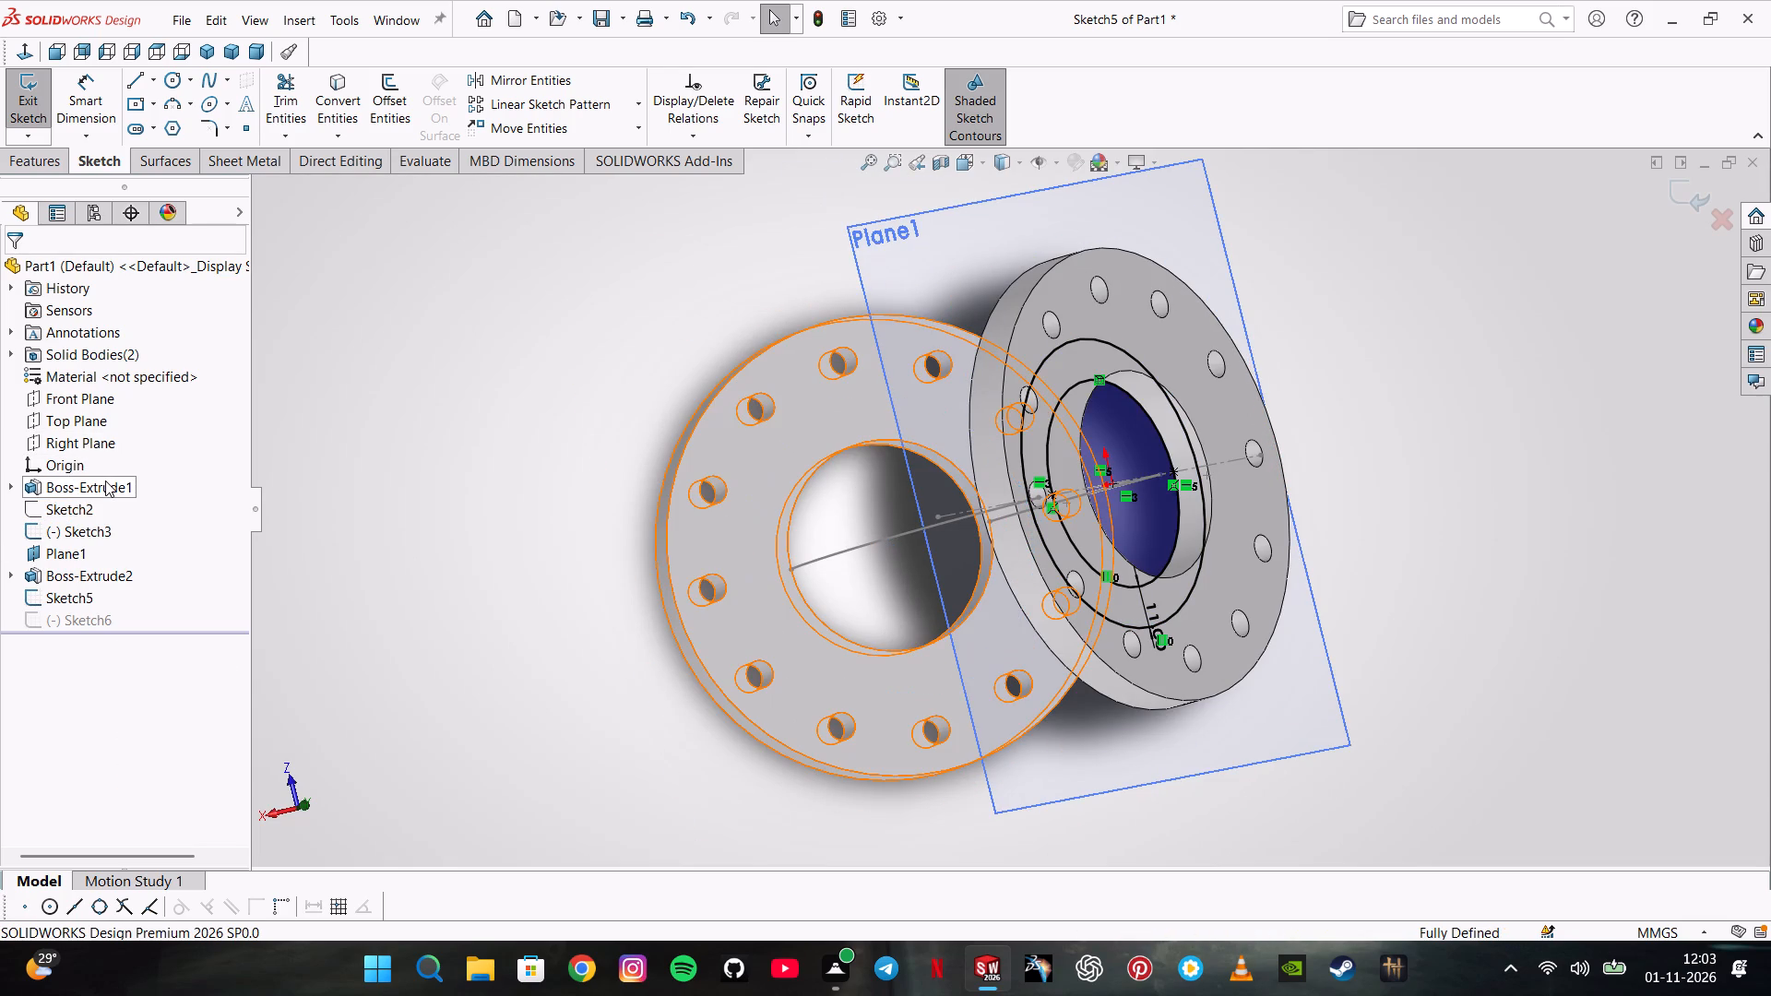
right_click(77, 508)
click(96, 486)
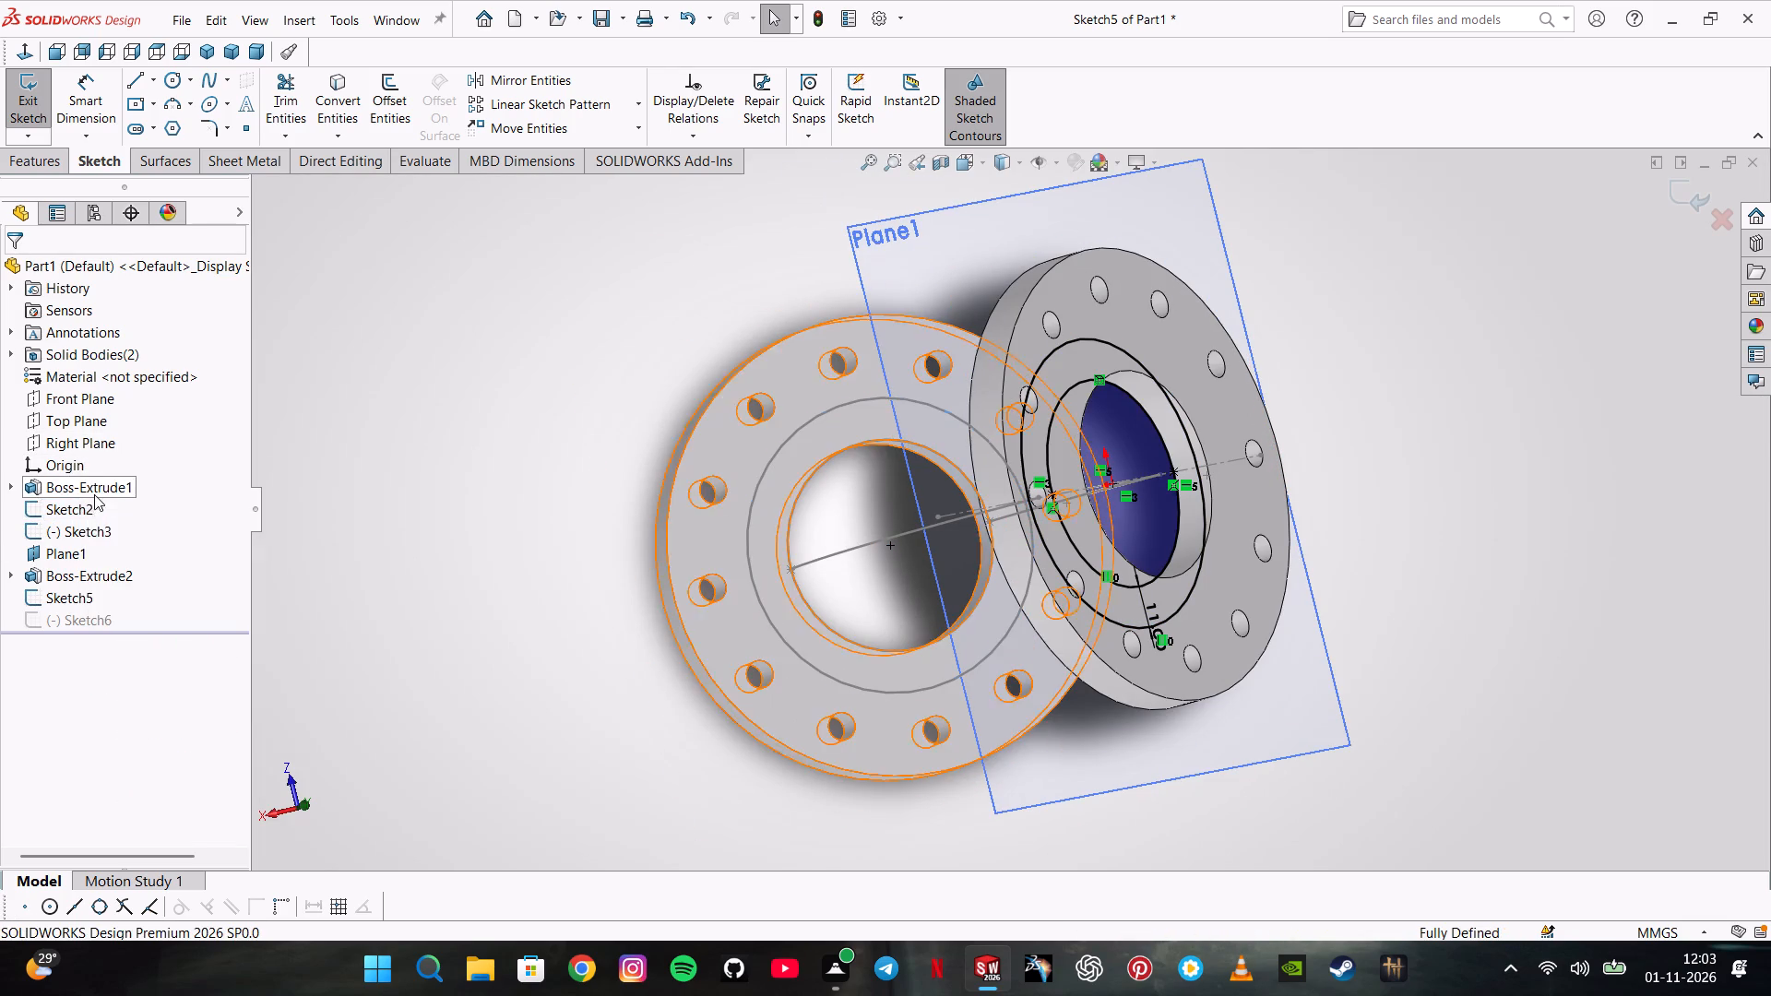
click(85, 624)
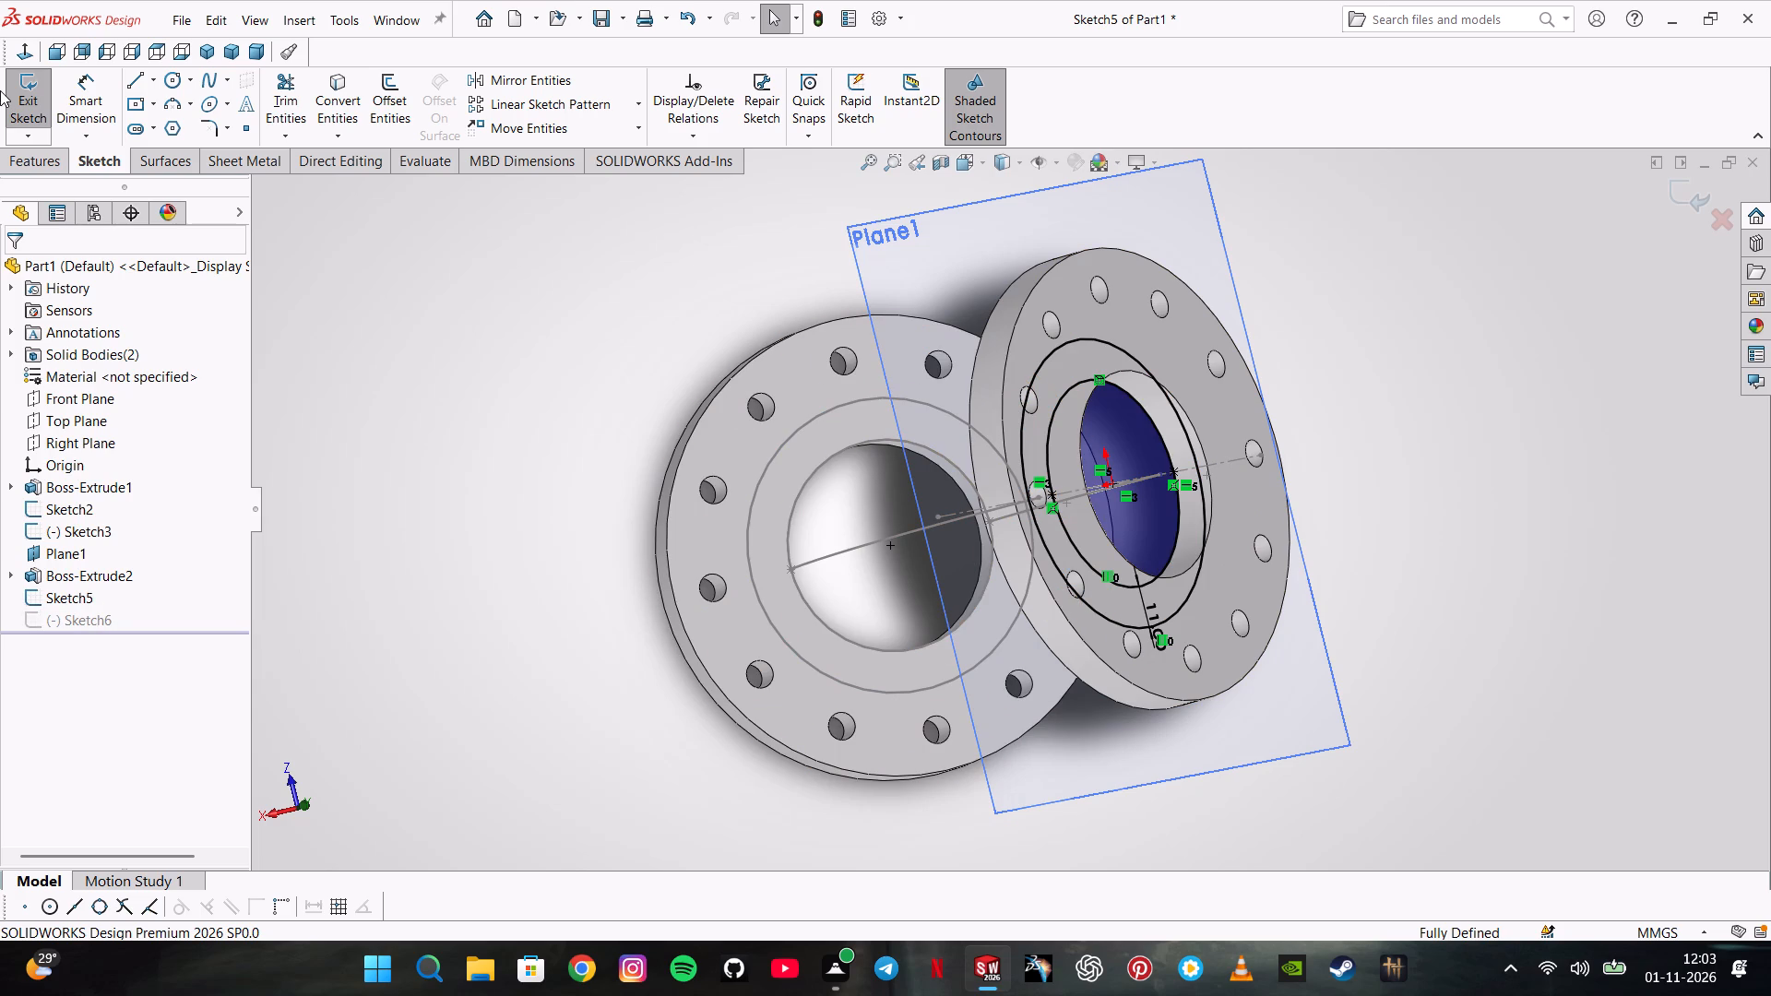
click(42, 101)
Edit Sketch6 and add a three-point arc just inside the longer guide arc, from the slanted flange to the lower flange's top, about 21 mm off centre.
click(102, 610)
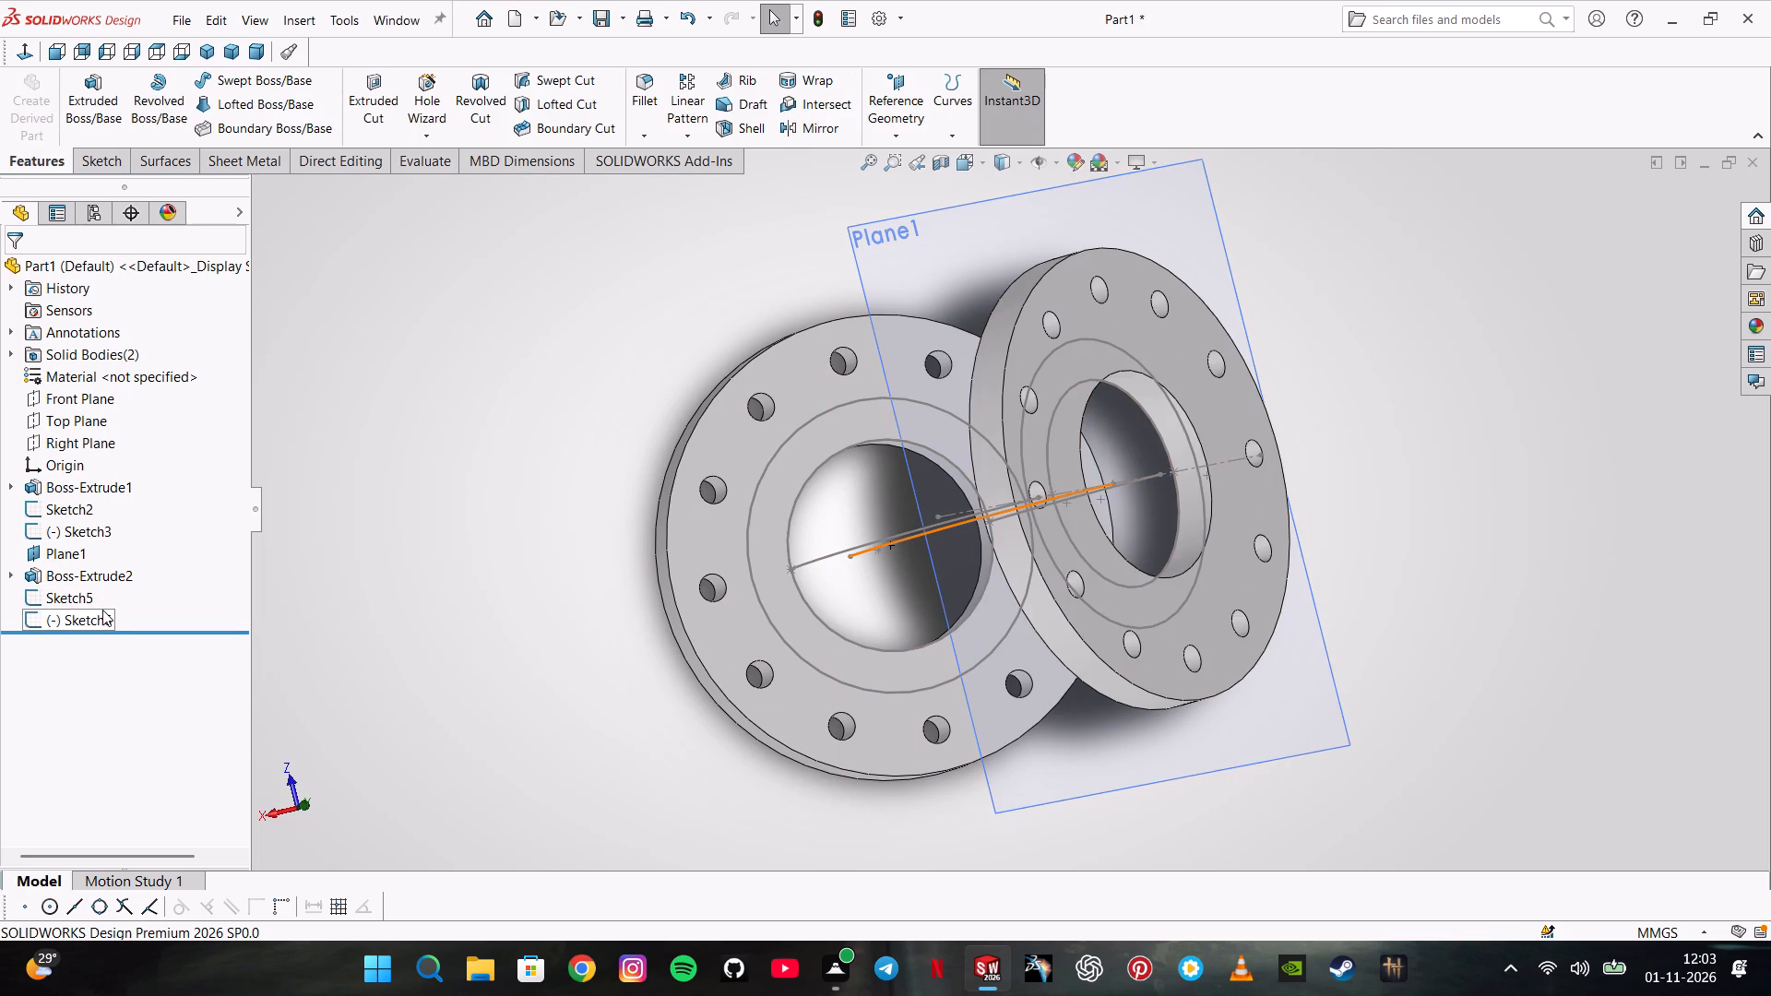
middle_drag(502, 499, 654, 584)
click(106, 625)
click(106, 618)
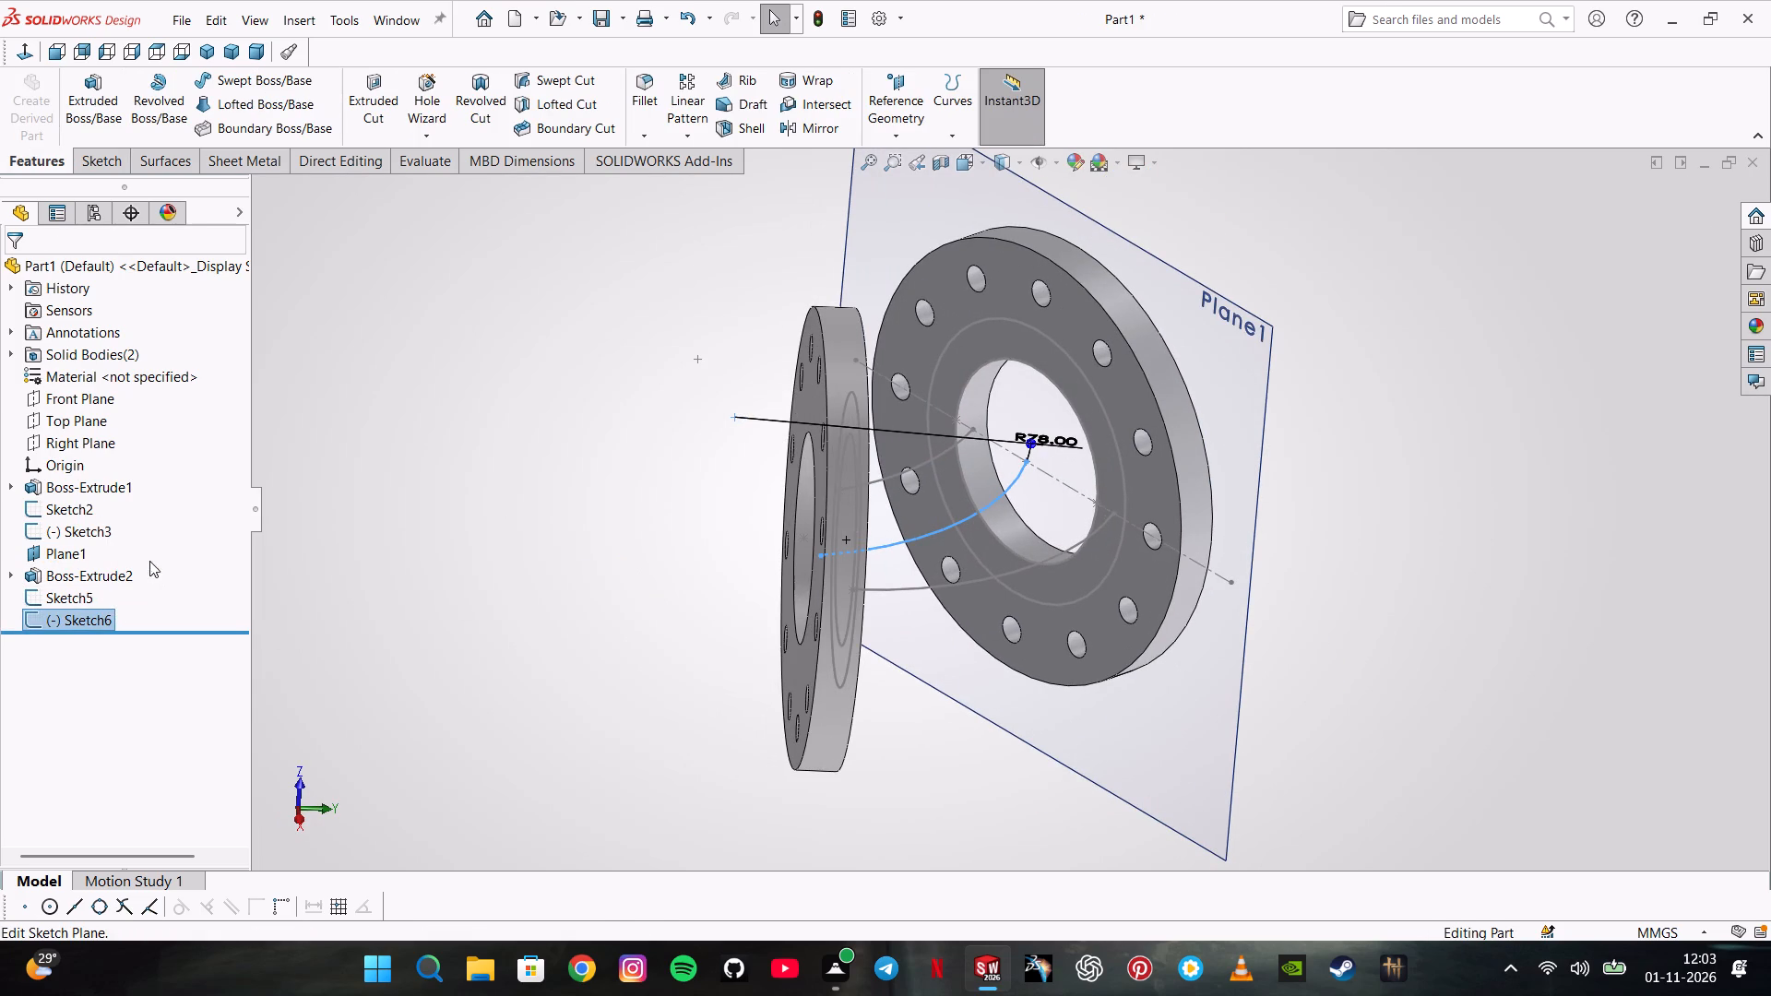
right_click(113, 626)
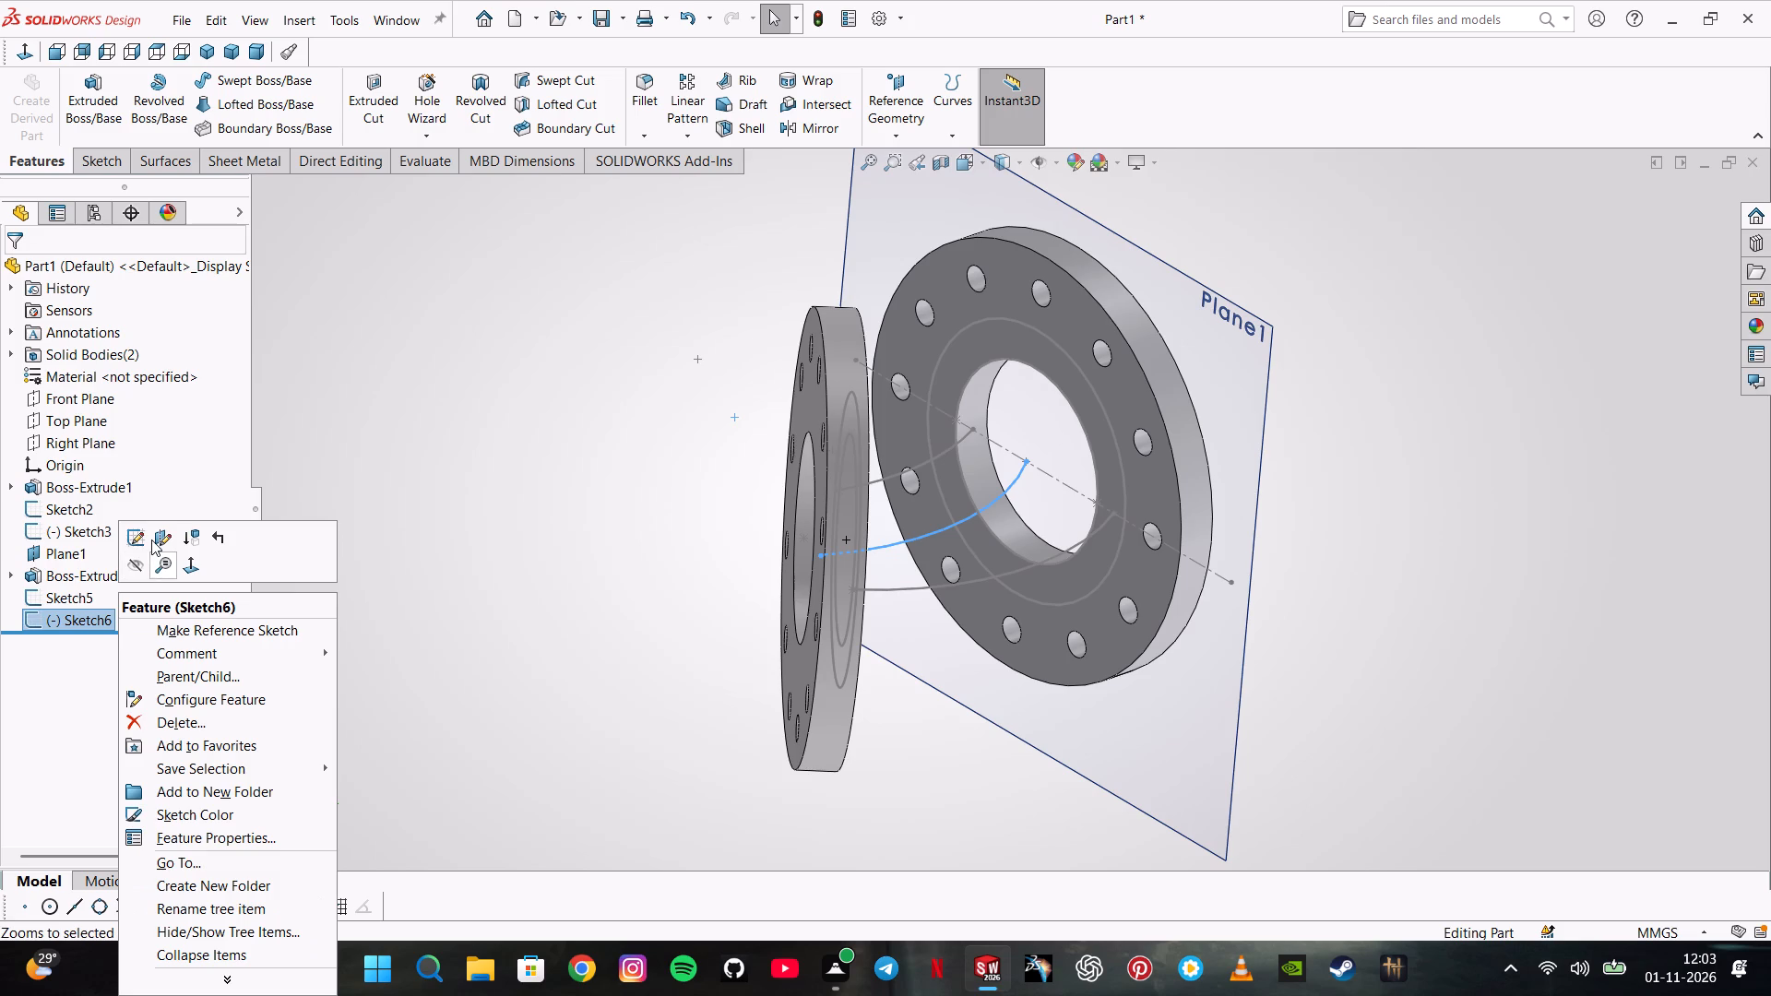
click(145, 538)
right_drag(493, 143, 481, 120)
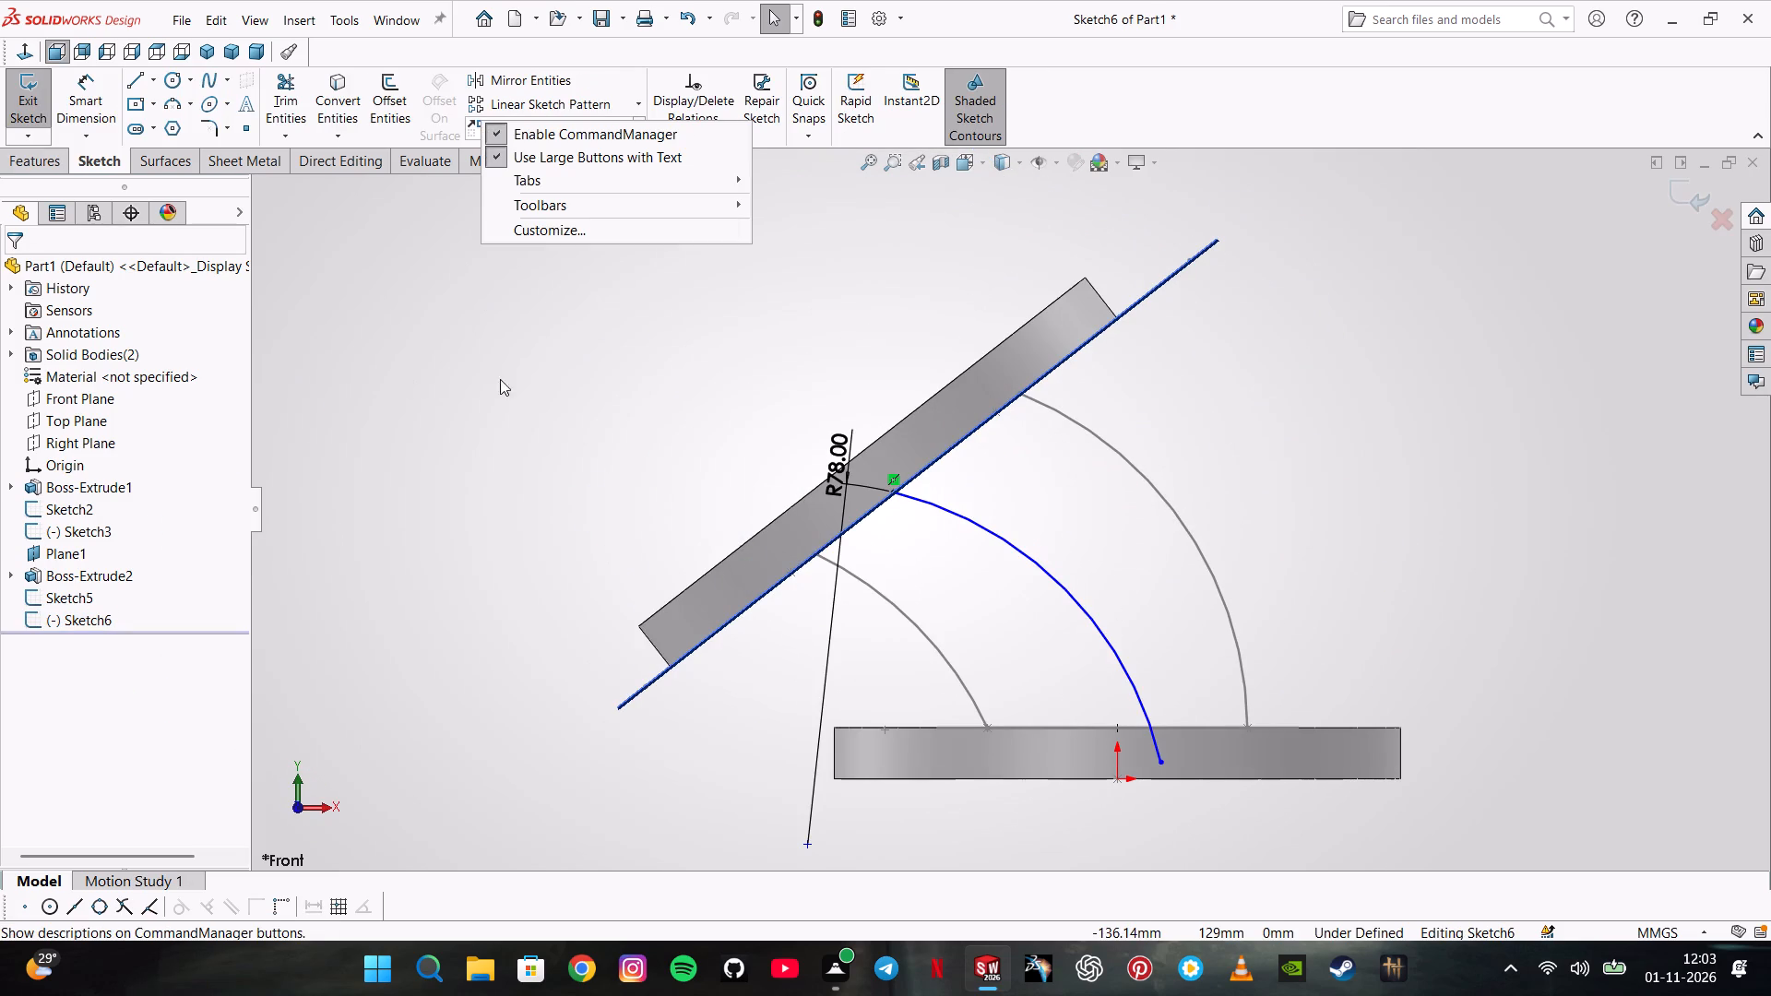
click(243, 281)
click(171, 101)
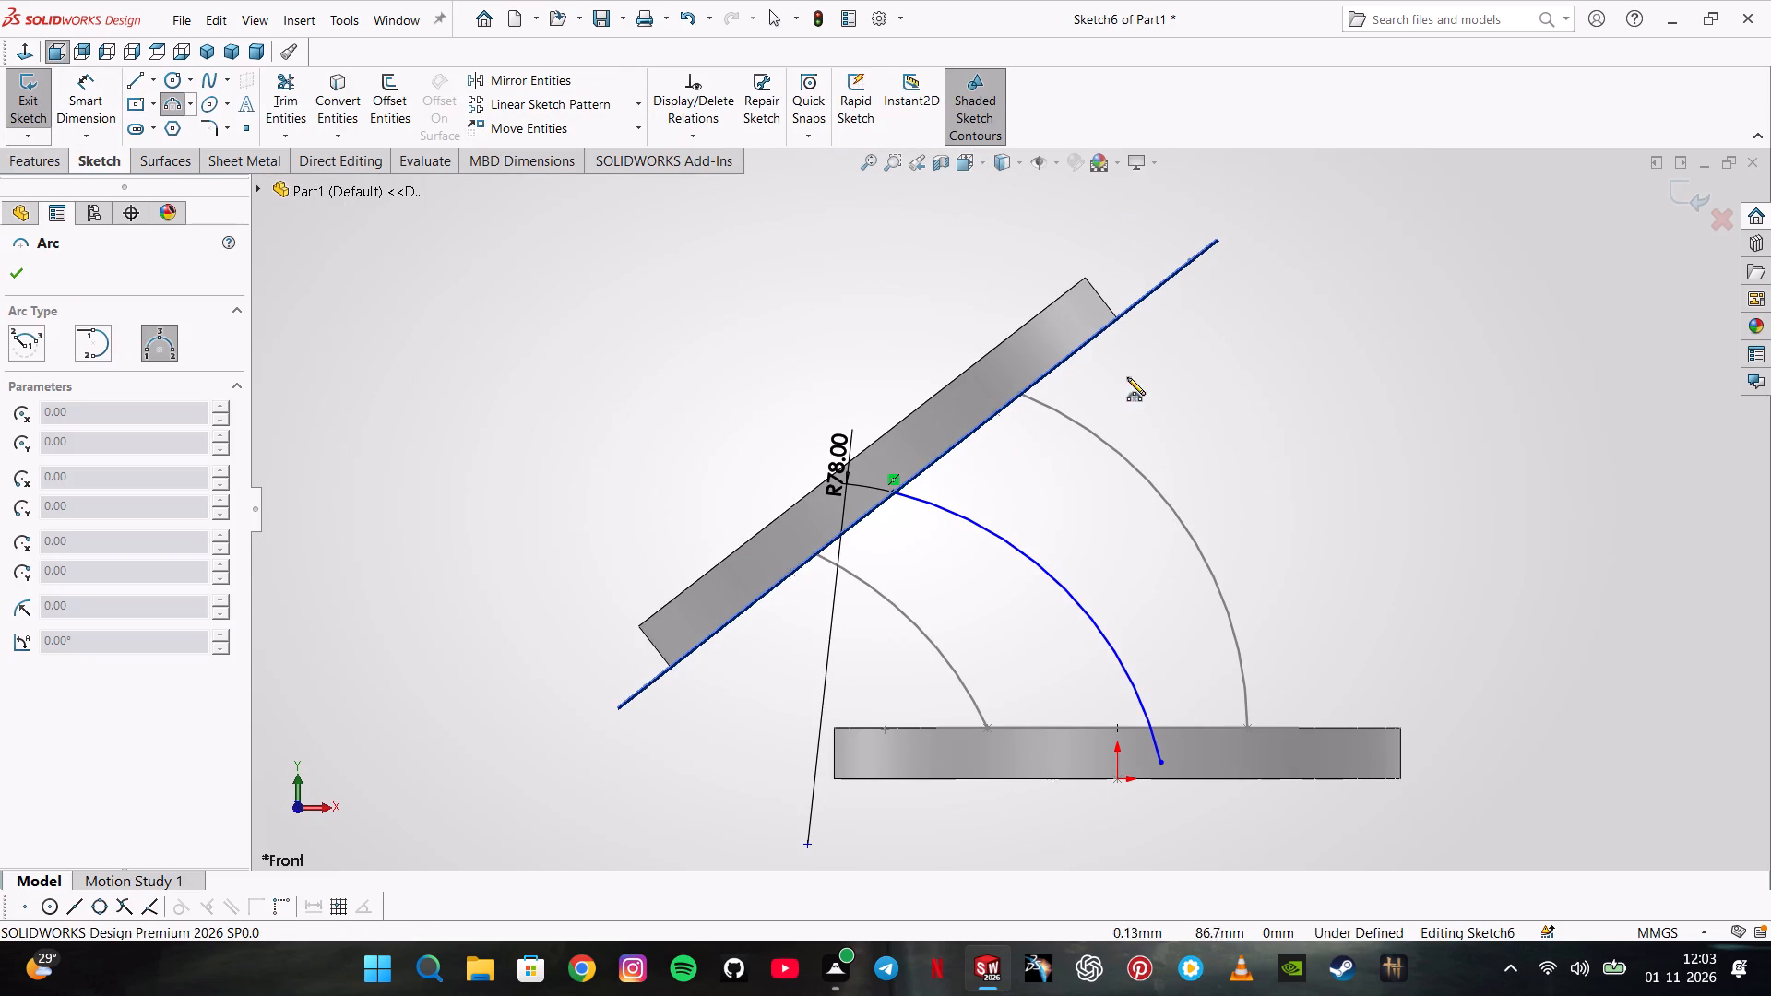
click(1003, 409)
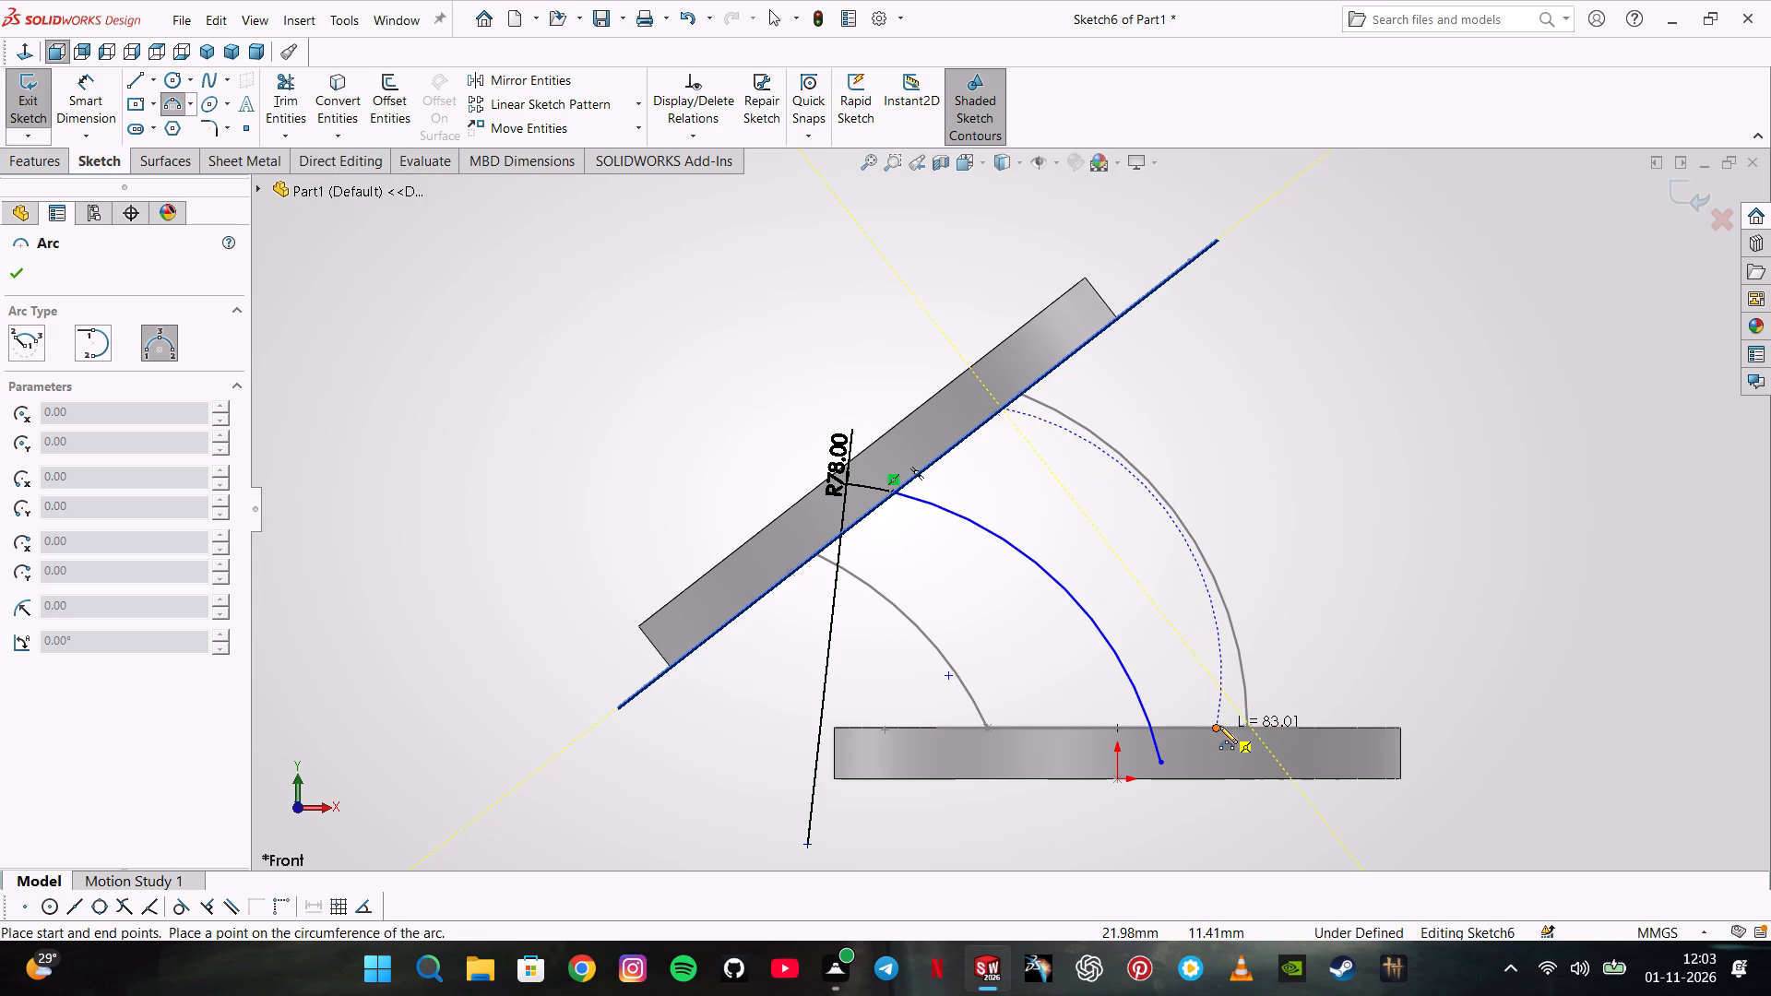
click(1219, 726)
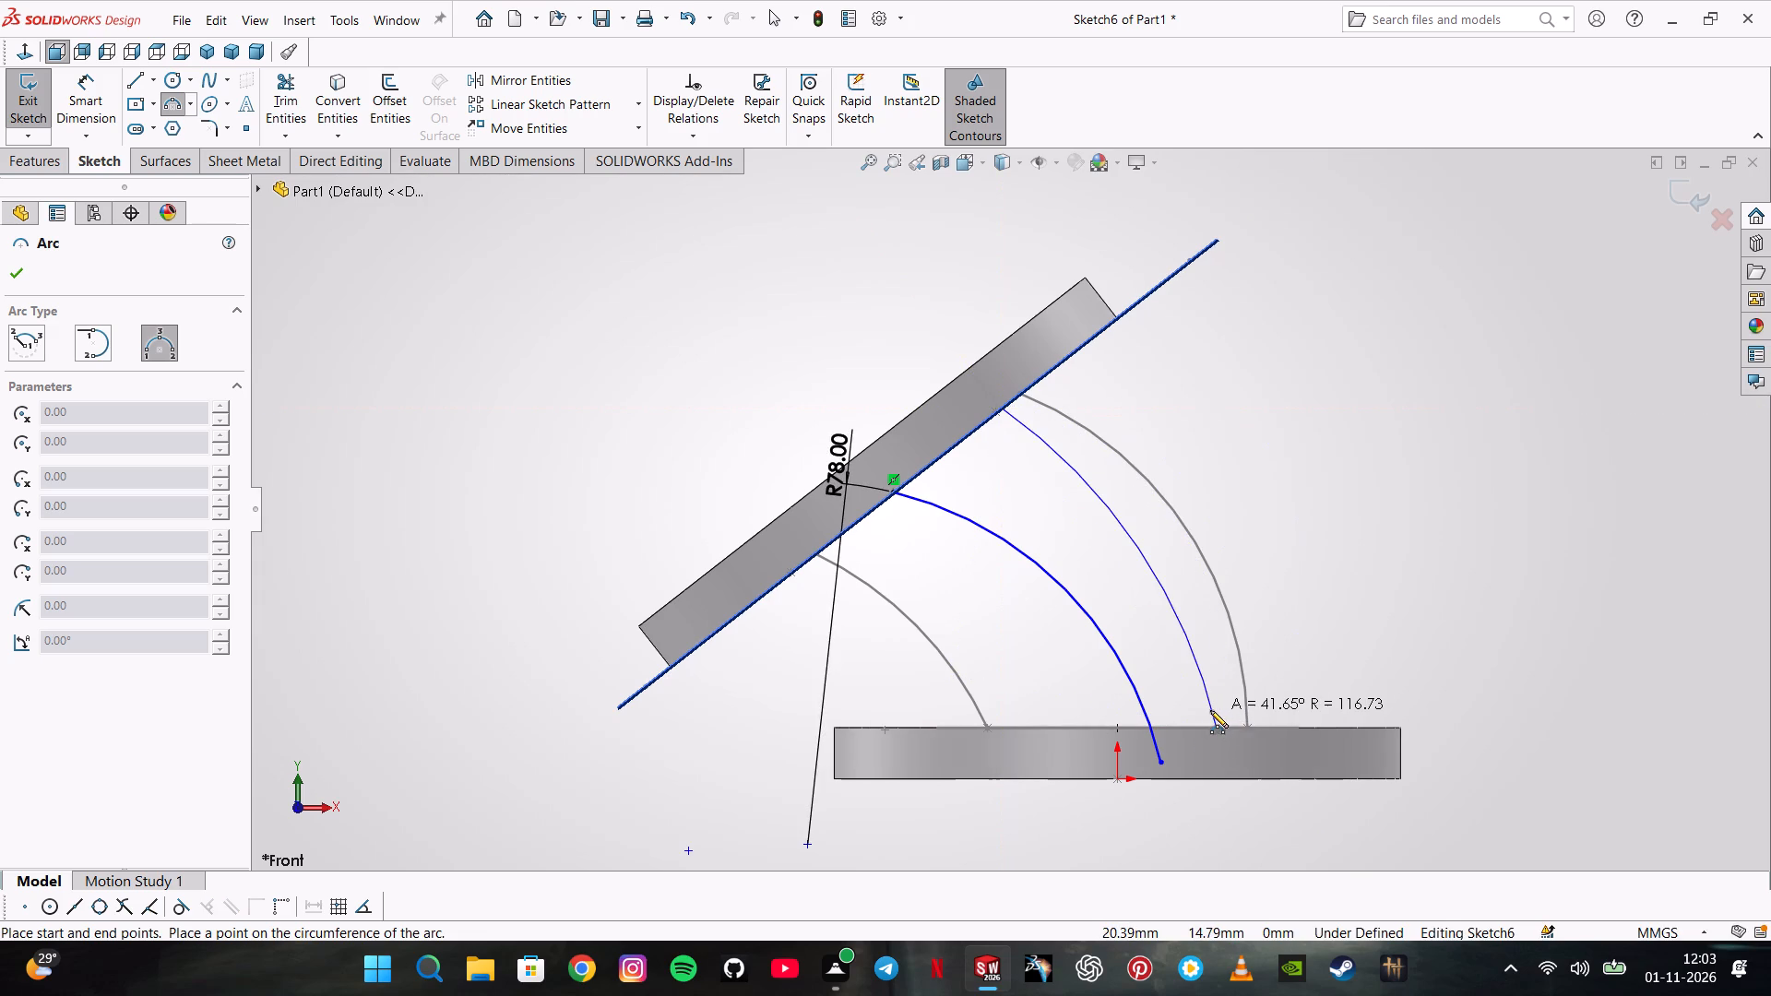
click(1210, 710)
Sketch a three-point arc of about 158 mm radius between the flanges, just outside the shorter guide arc.
click(846, 526)
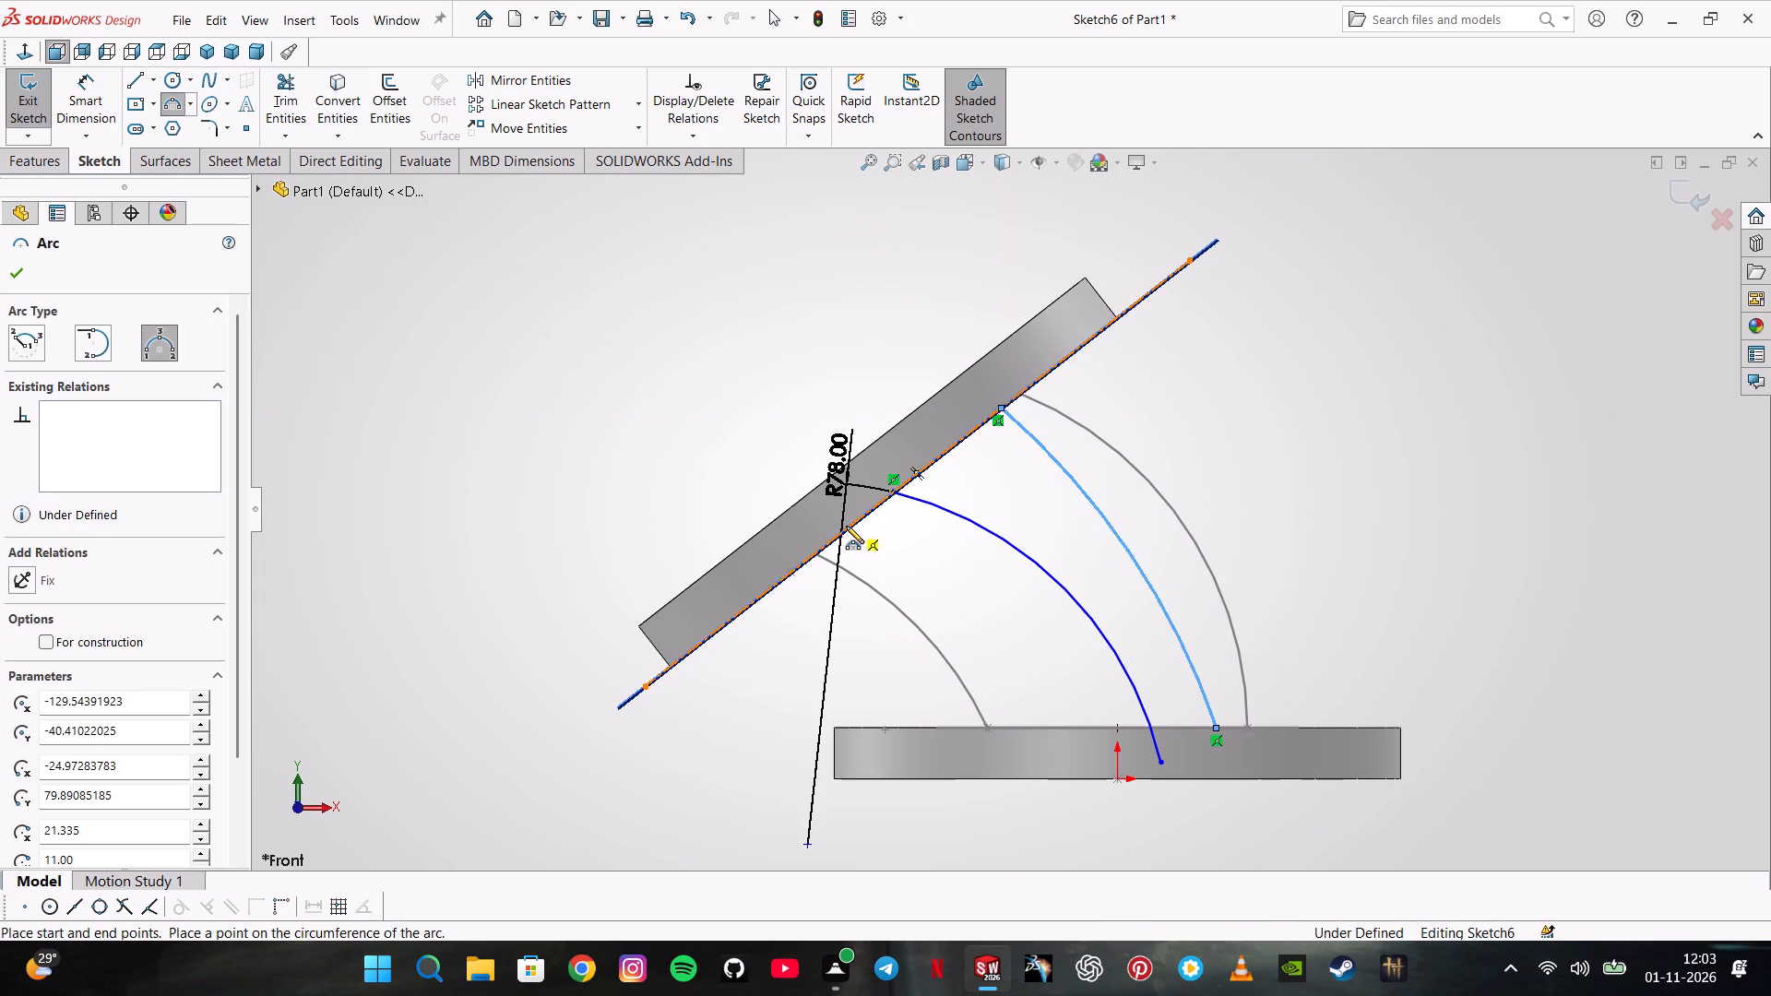
click(1048, 729)
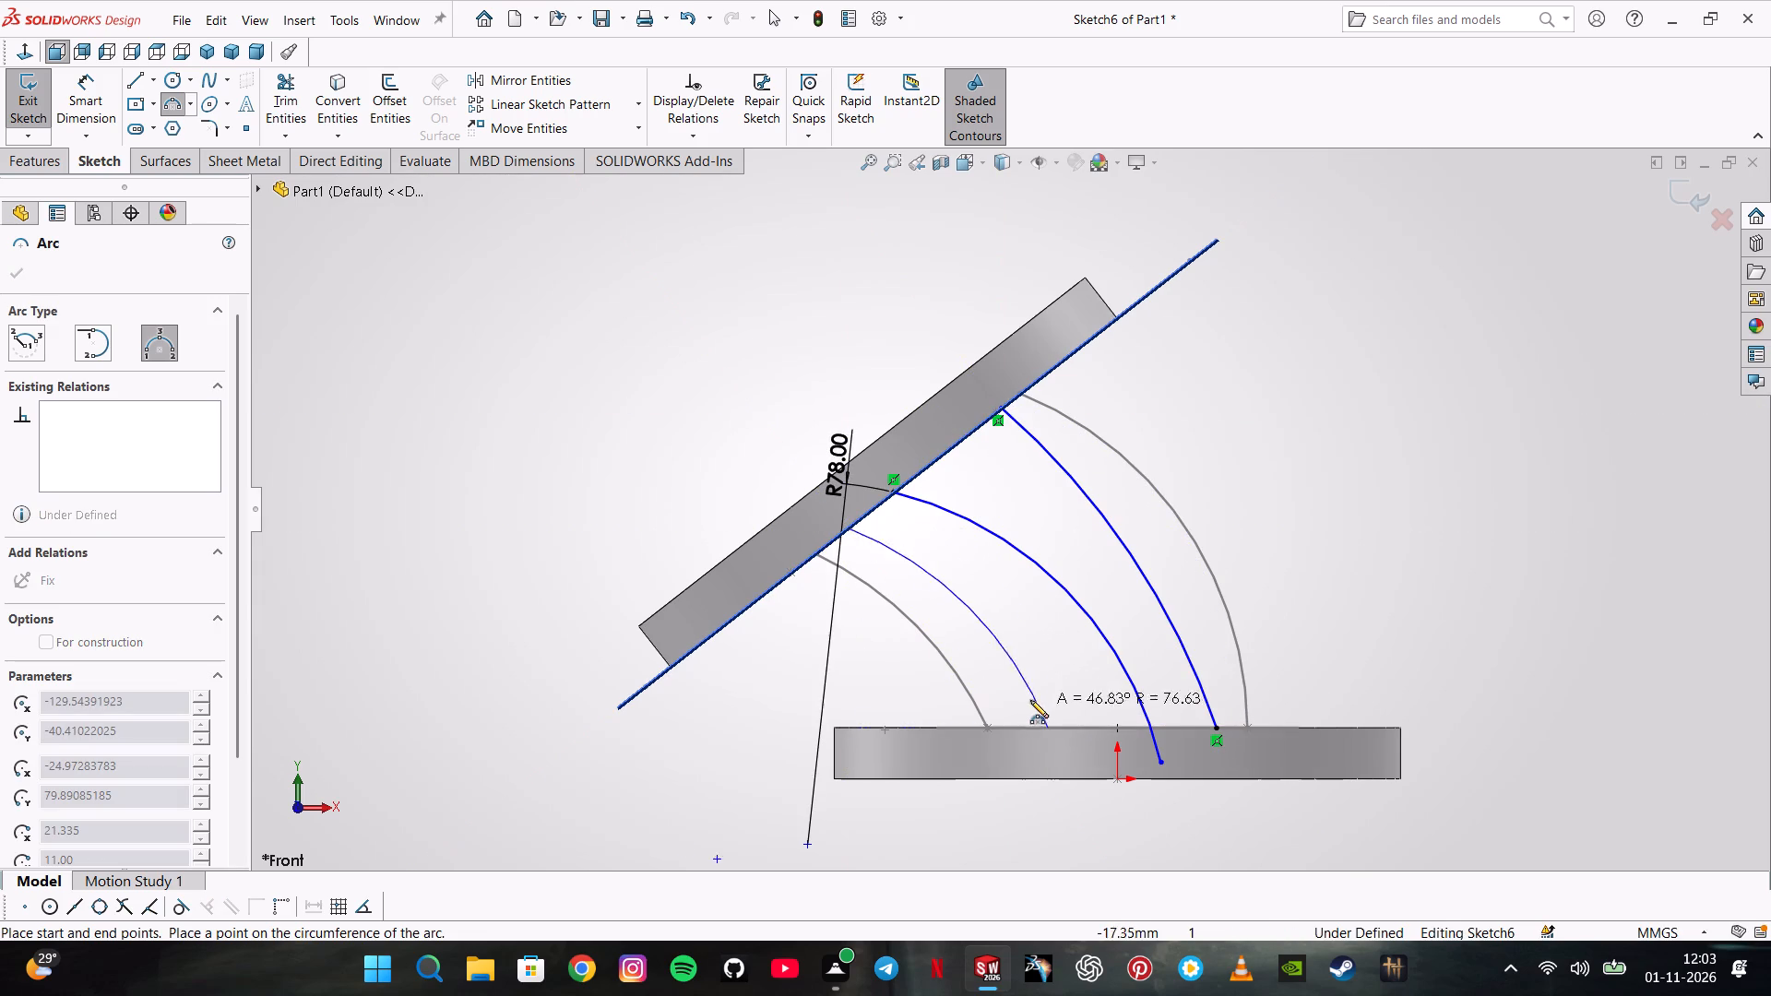
click(1025, 695)
key(Escape)
Dimension the shorter inner arc between the flanges with a radius of 78 mm.
click(57, 98)
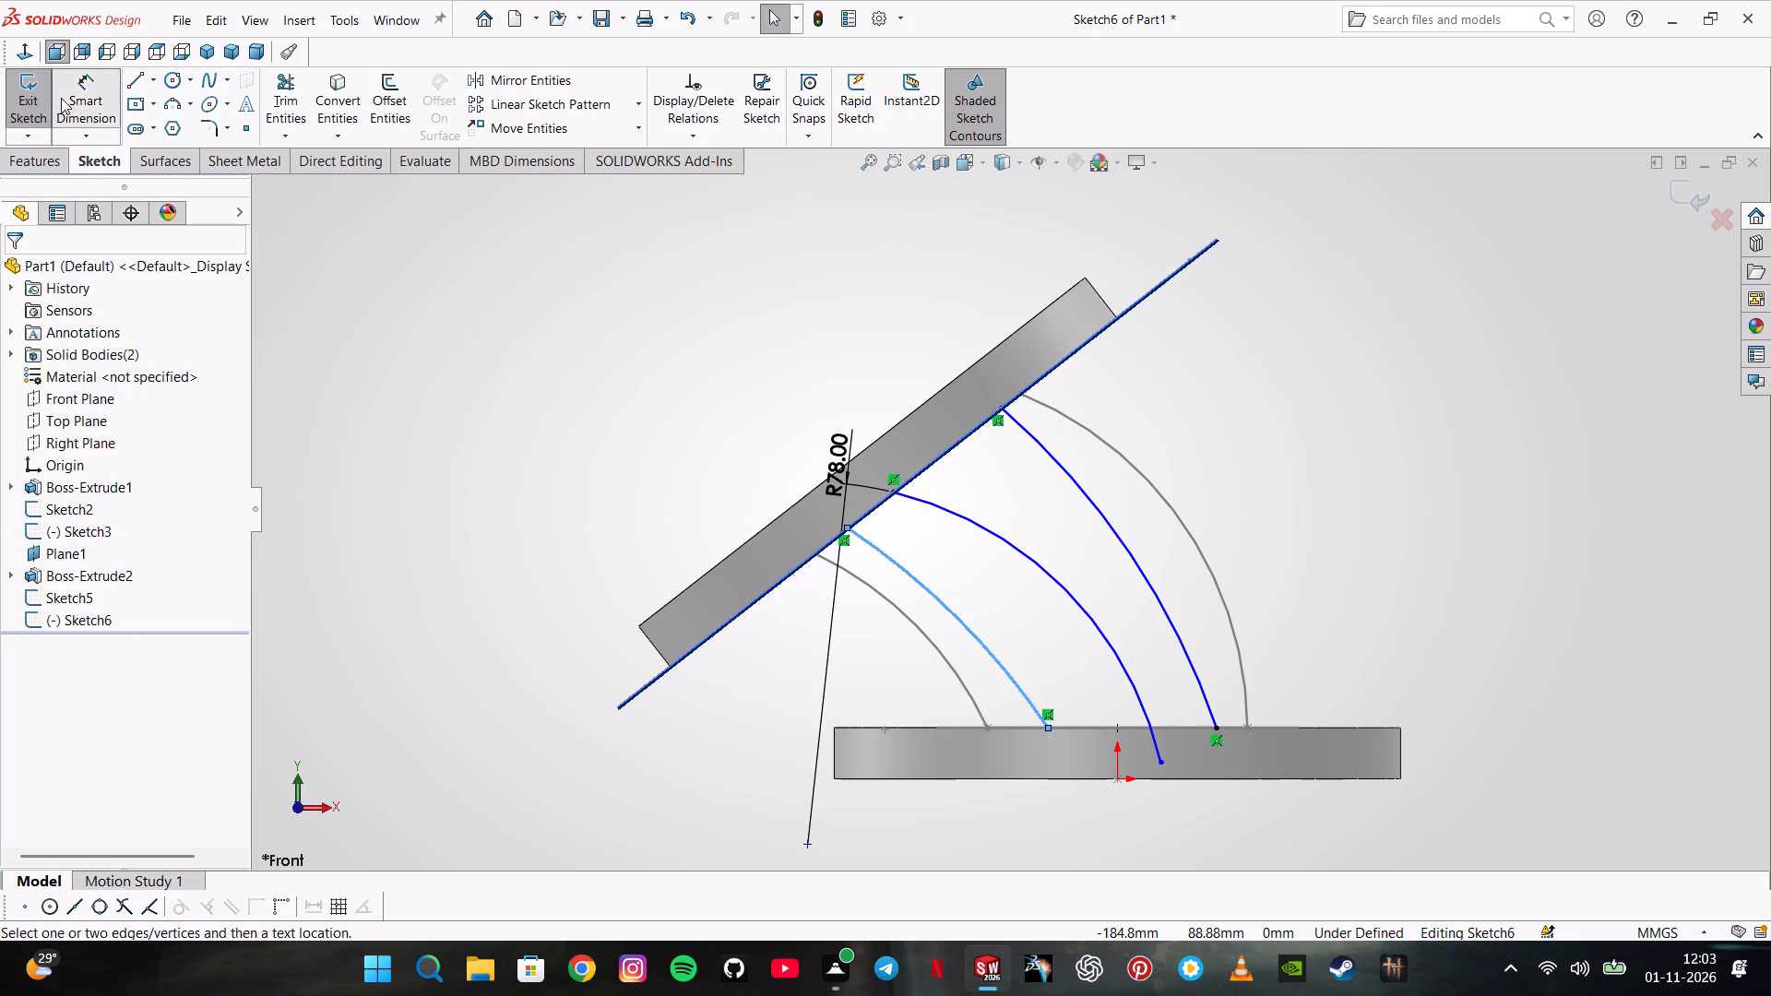
click(948, 610)
click(896, 634)
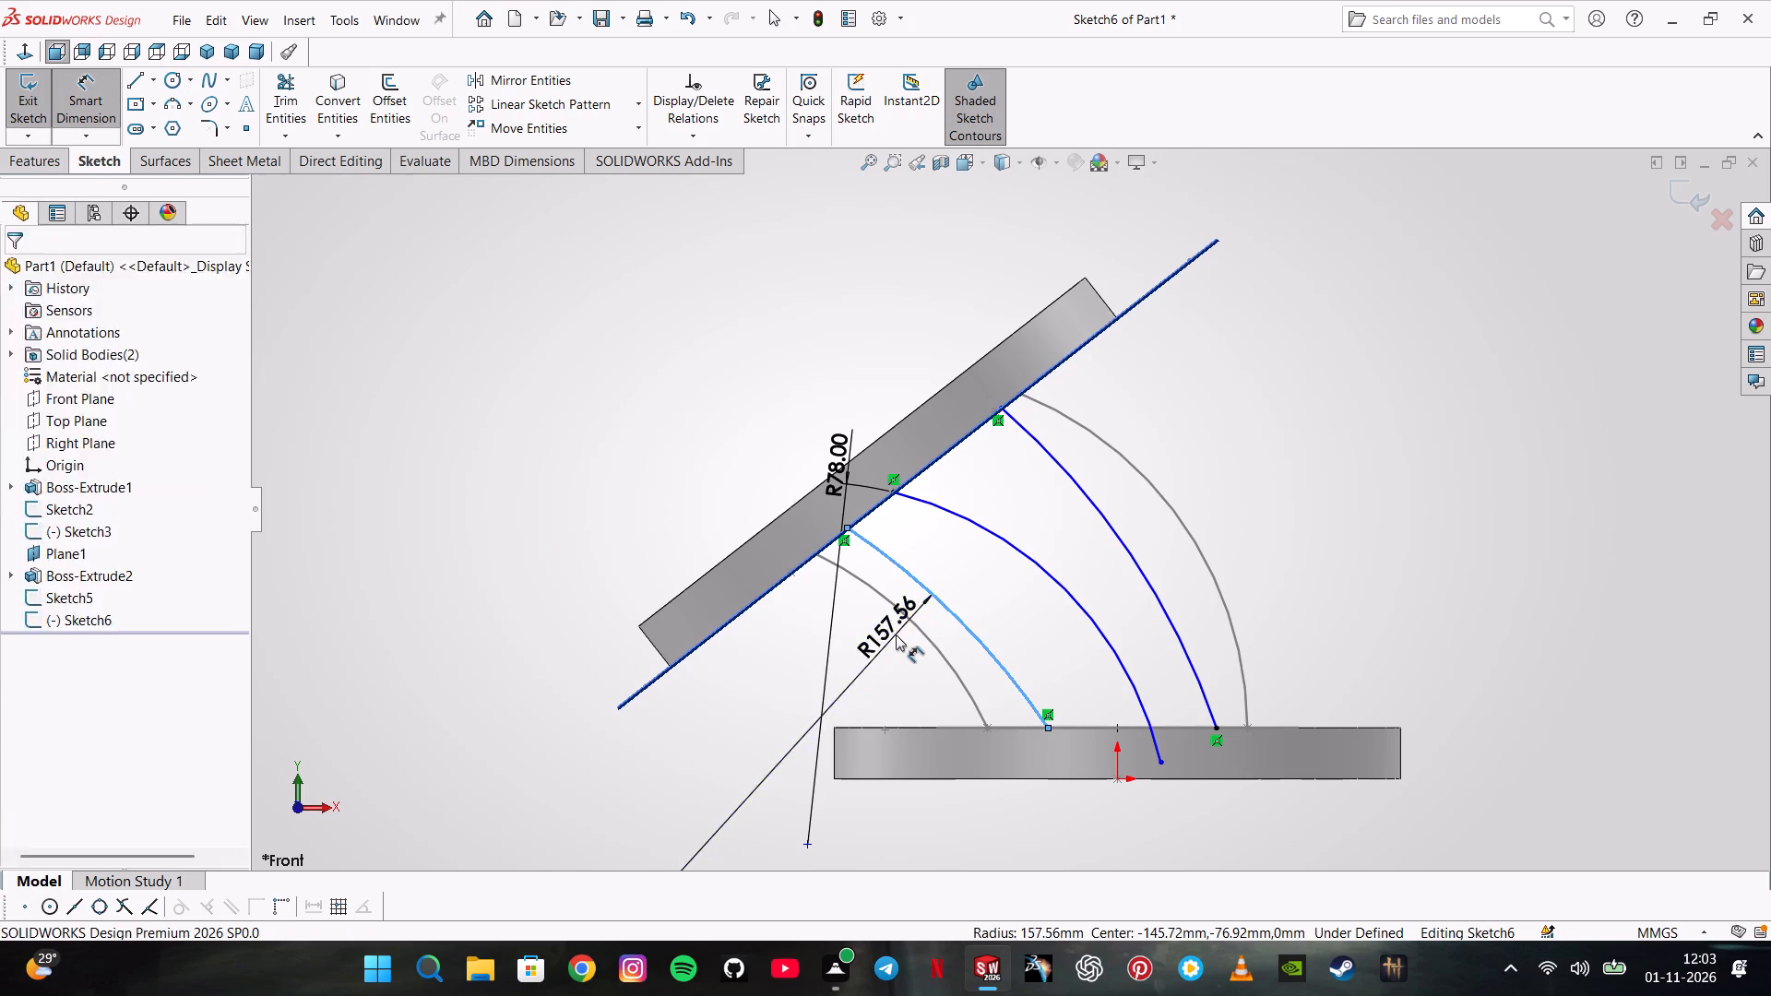
text(78)
key(Return)
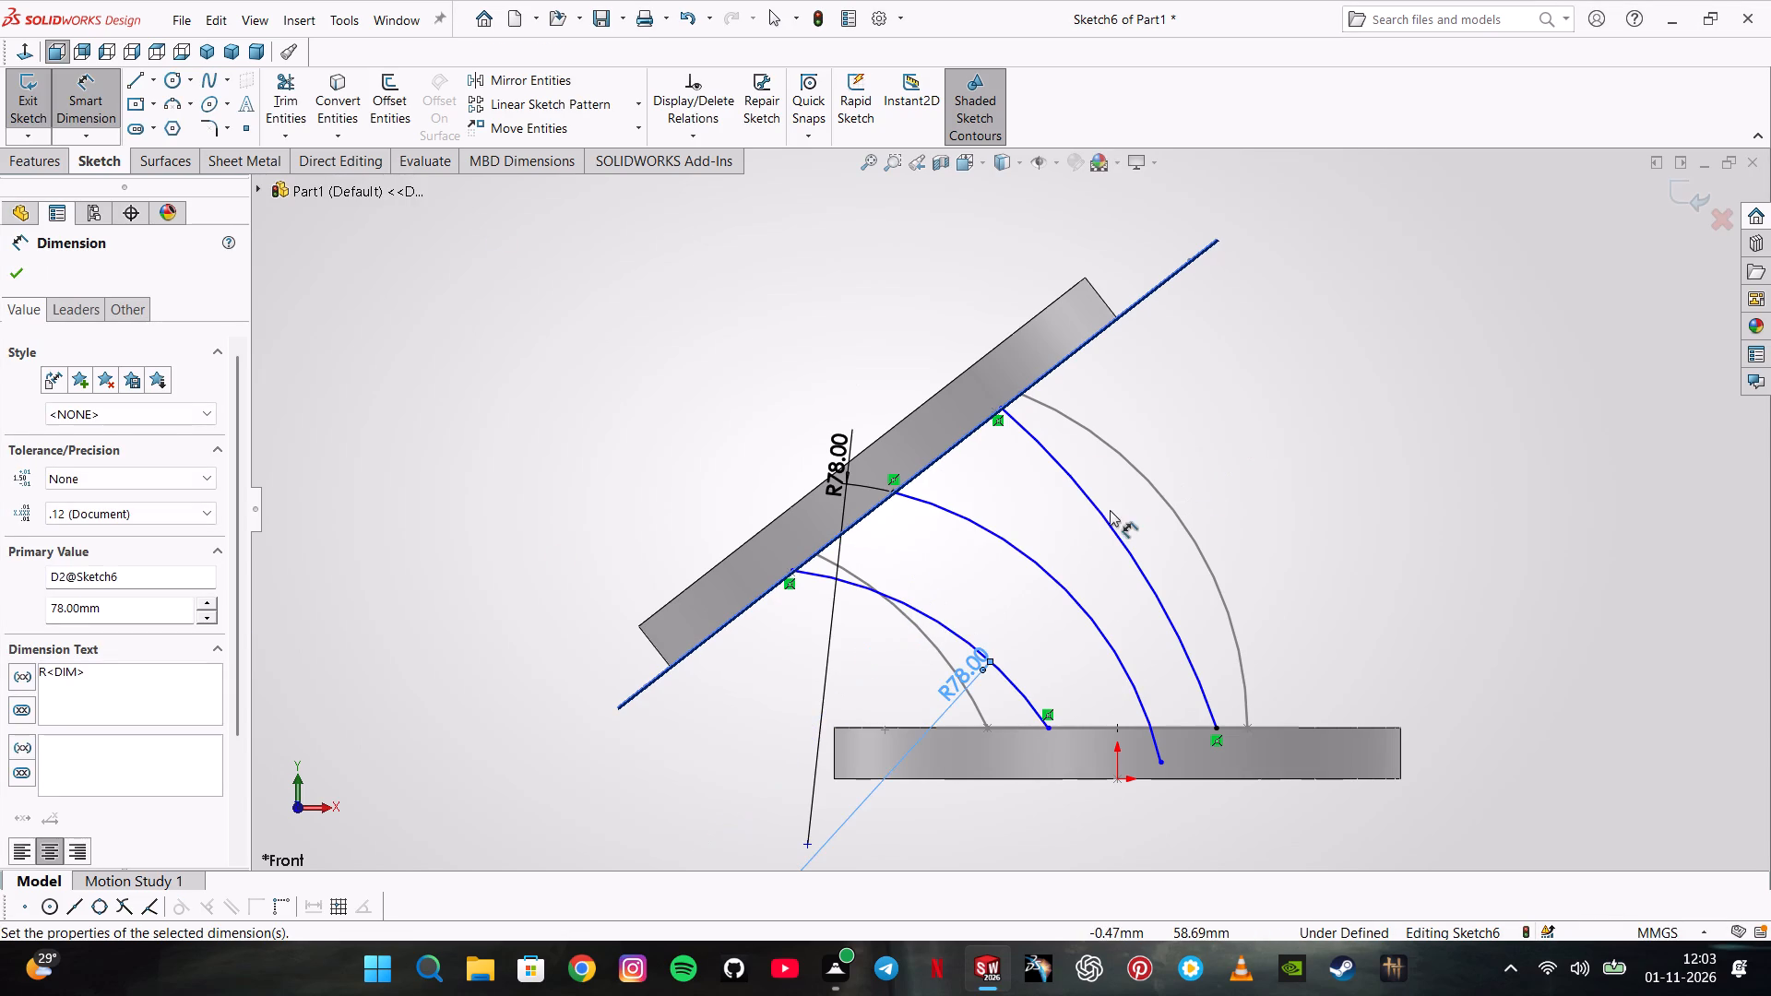
Dimension the longer outer arc of Sketch6 with a radius of 78 mm and finish dimensioning.
click(1099, 525)
click(1106, 525)
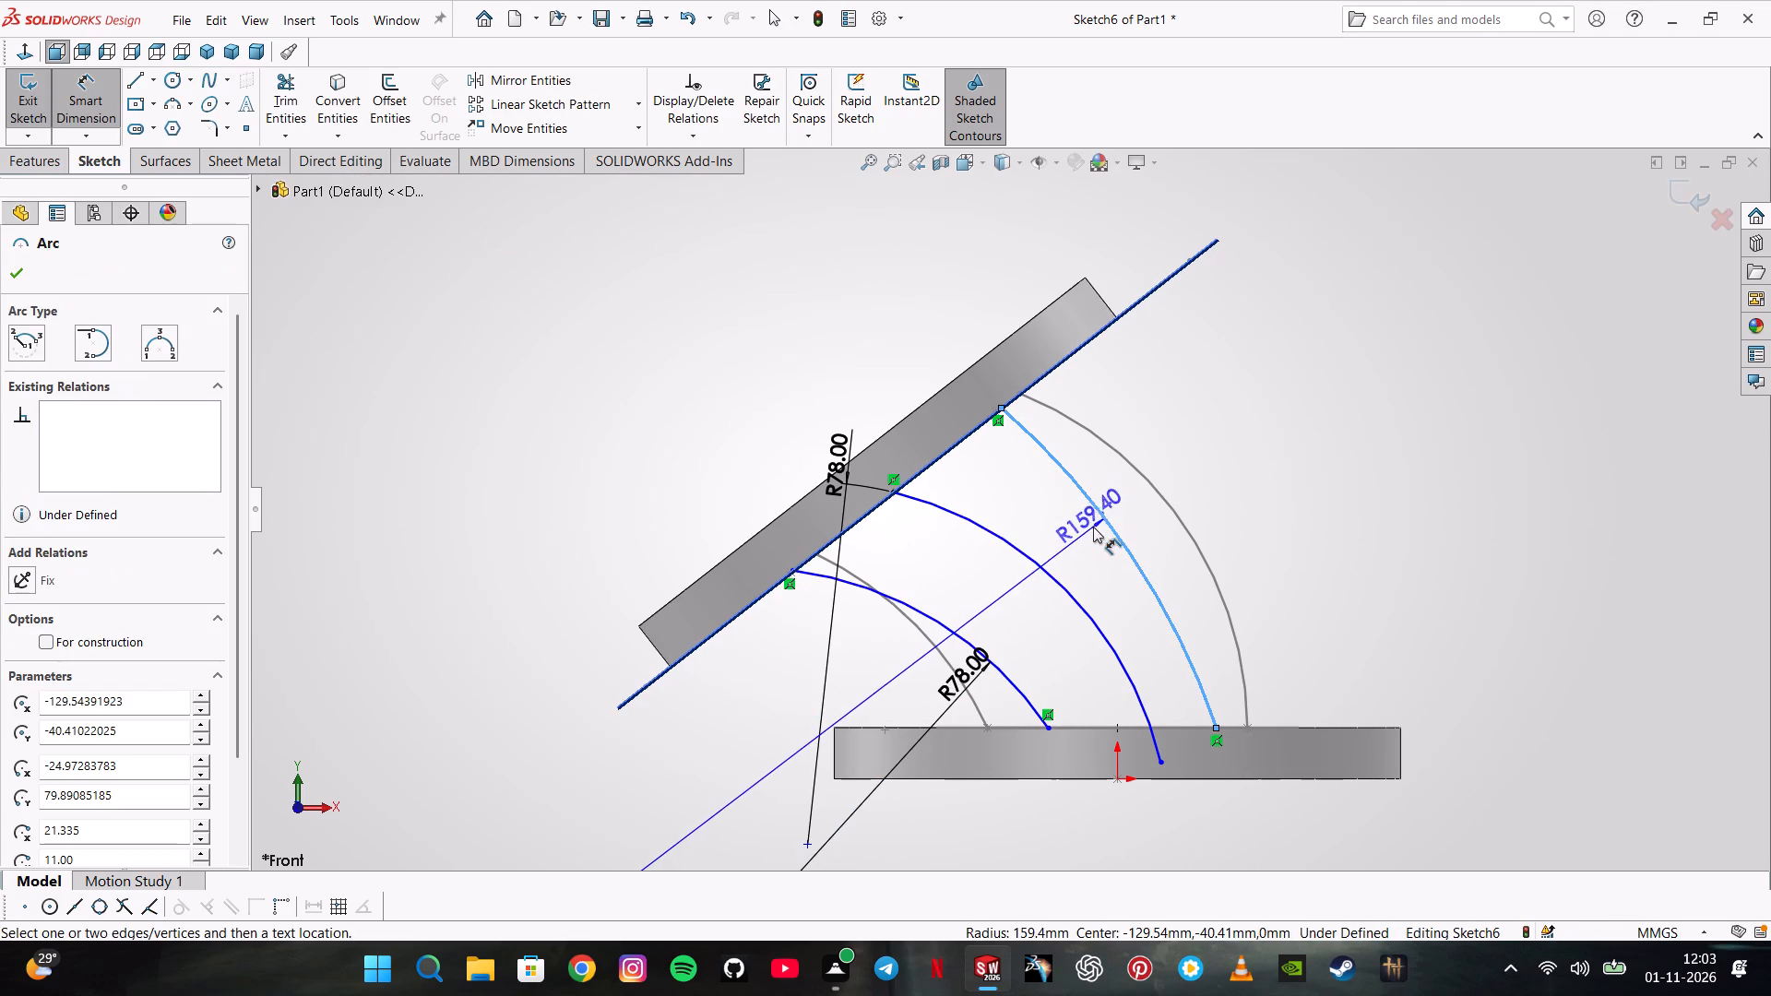
click(1093, 527)
text(78)
key(Return)
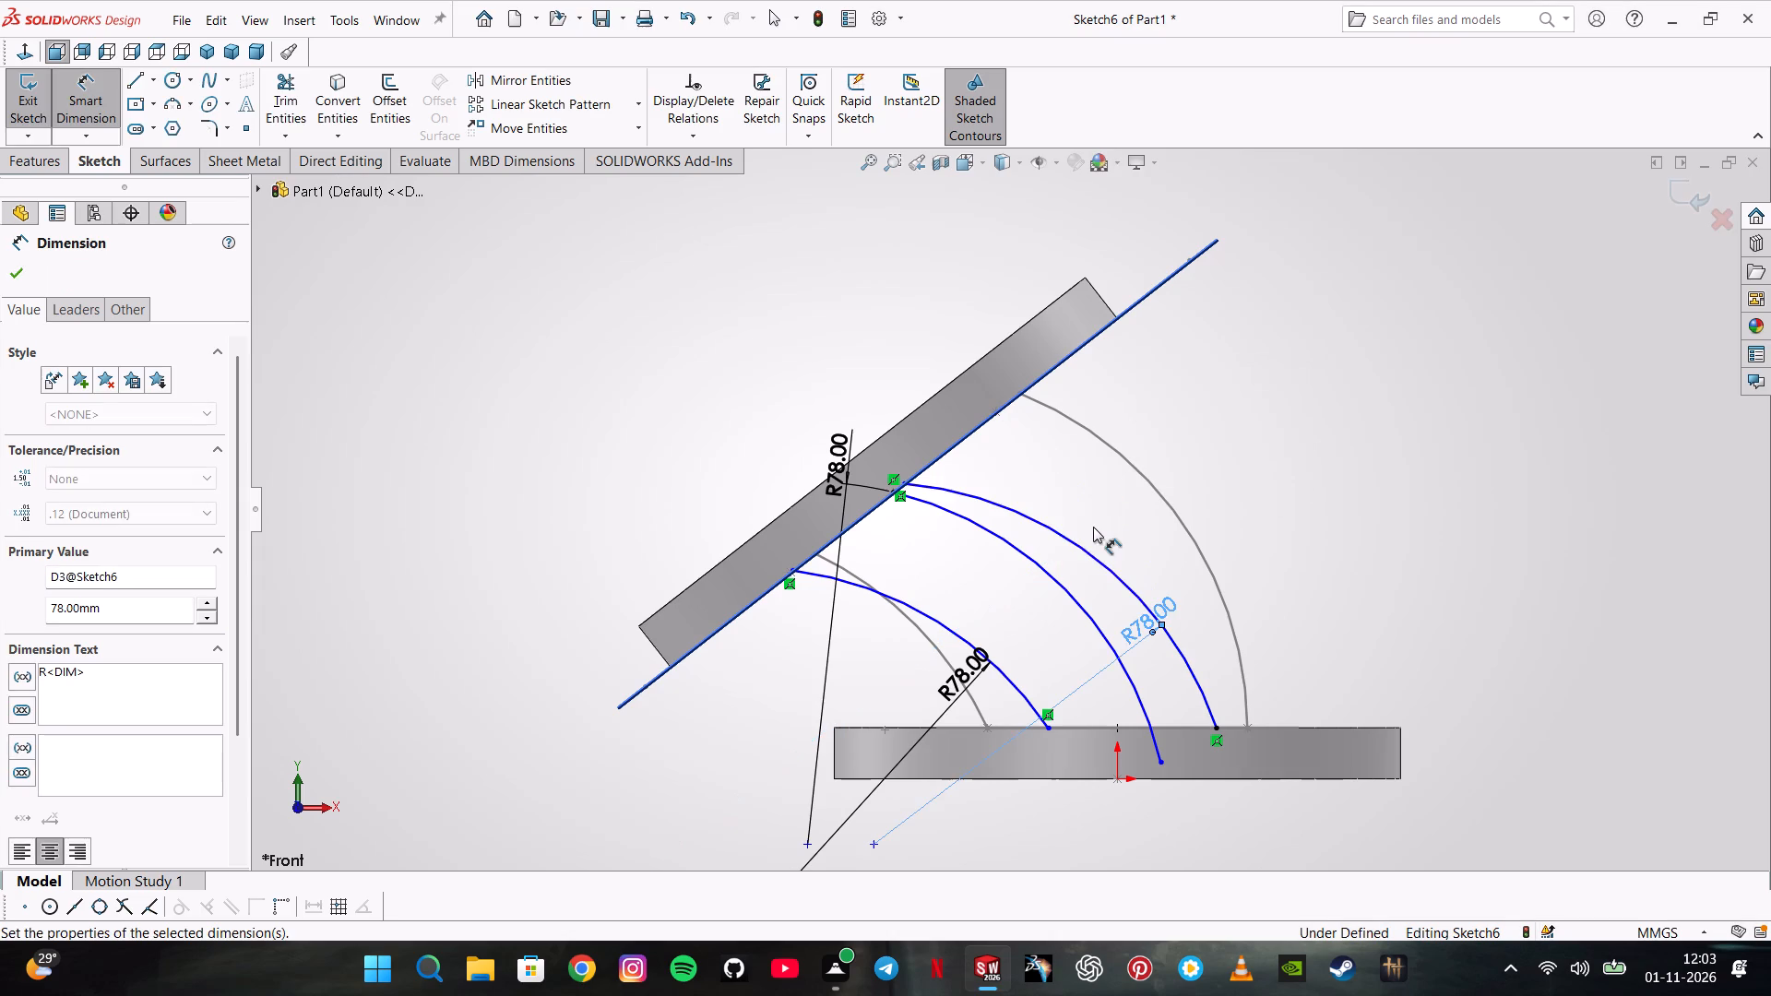
key(Escape)
key(Escape)
key(Escape)
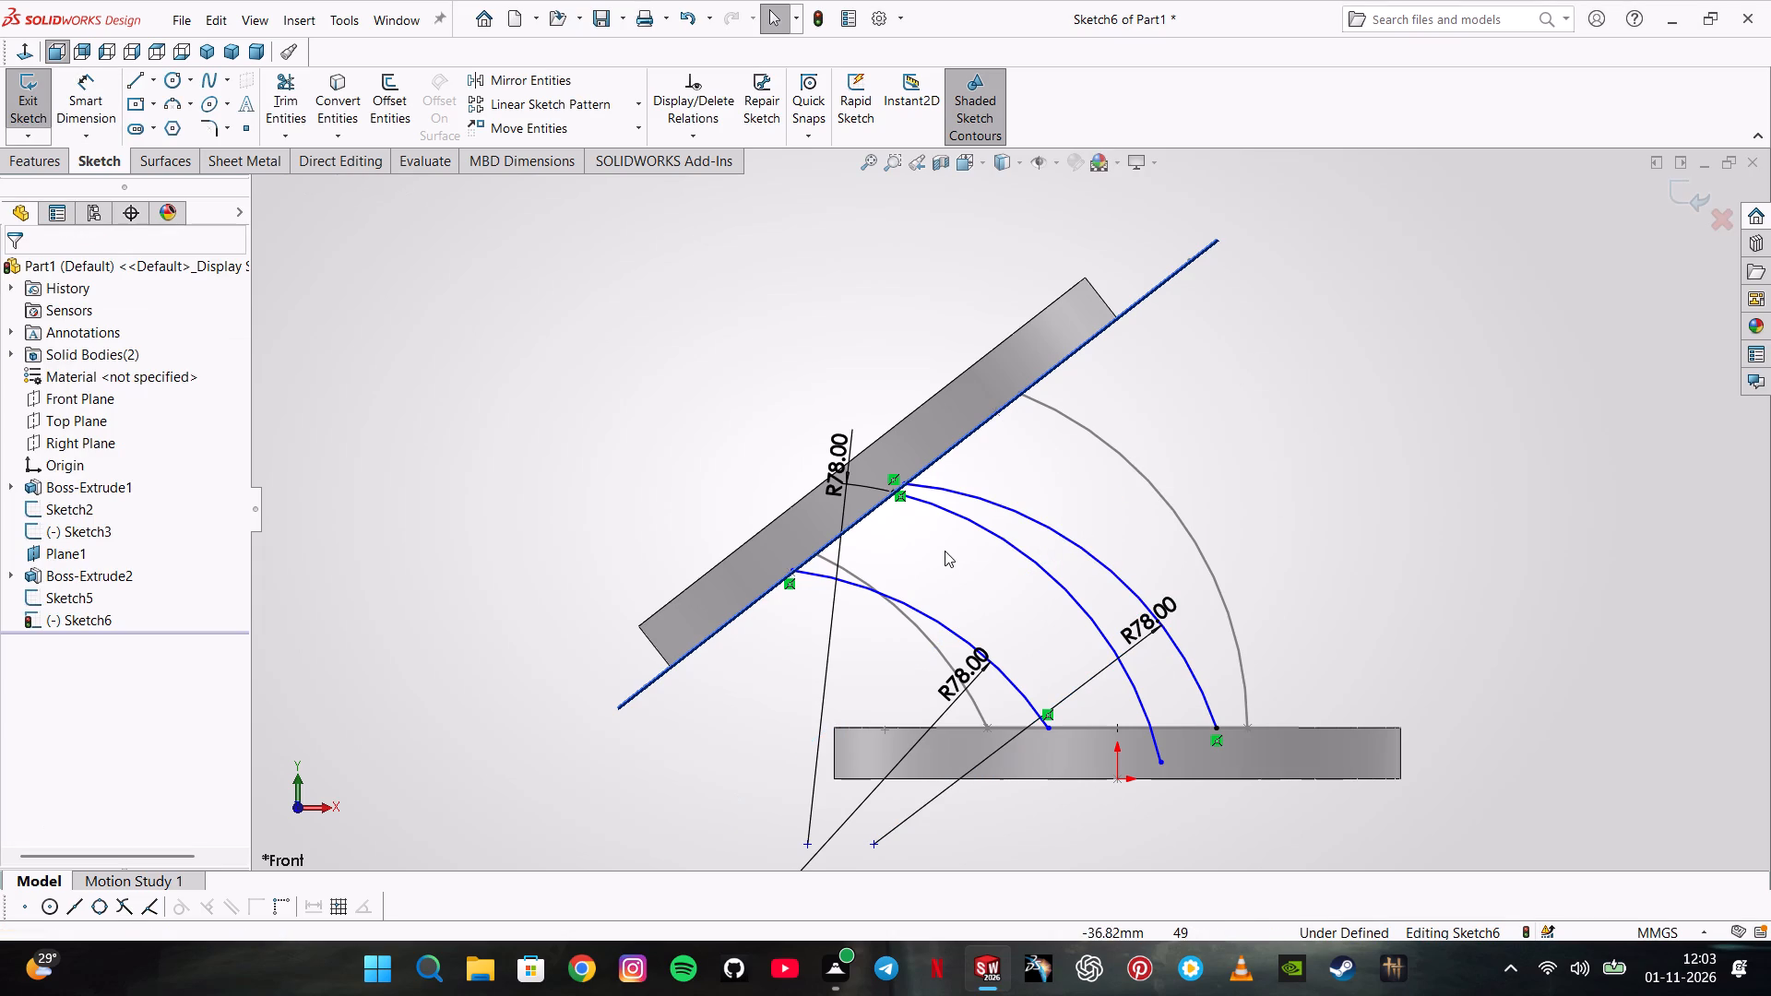
Make the outer arc's upper end coincident with the Sketch5 point on the far edge of the slanted flange's bore.
middle_drag(959, 551, 961, 440)
scroll(961, 440, down, 4)
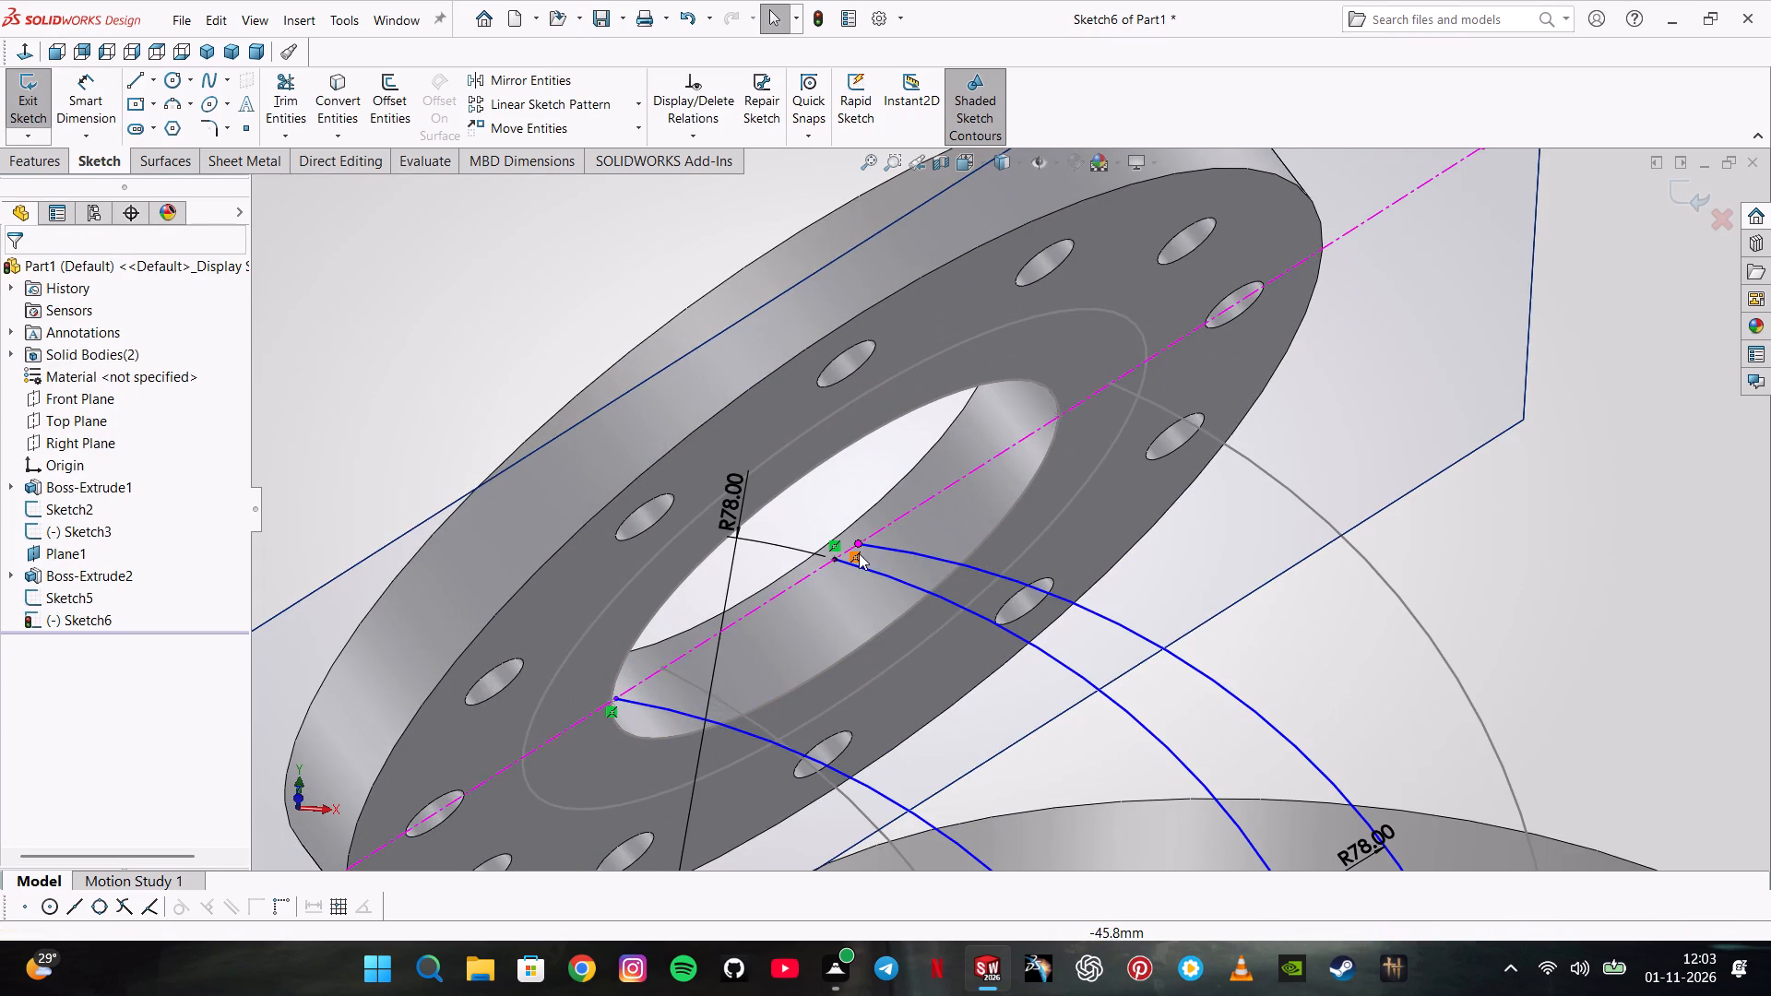
ctrl+click(859, 539)
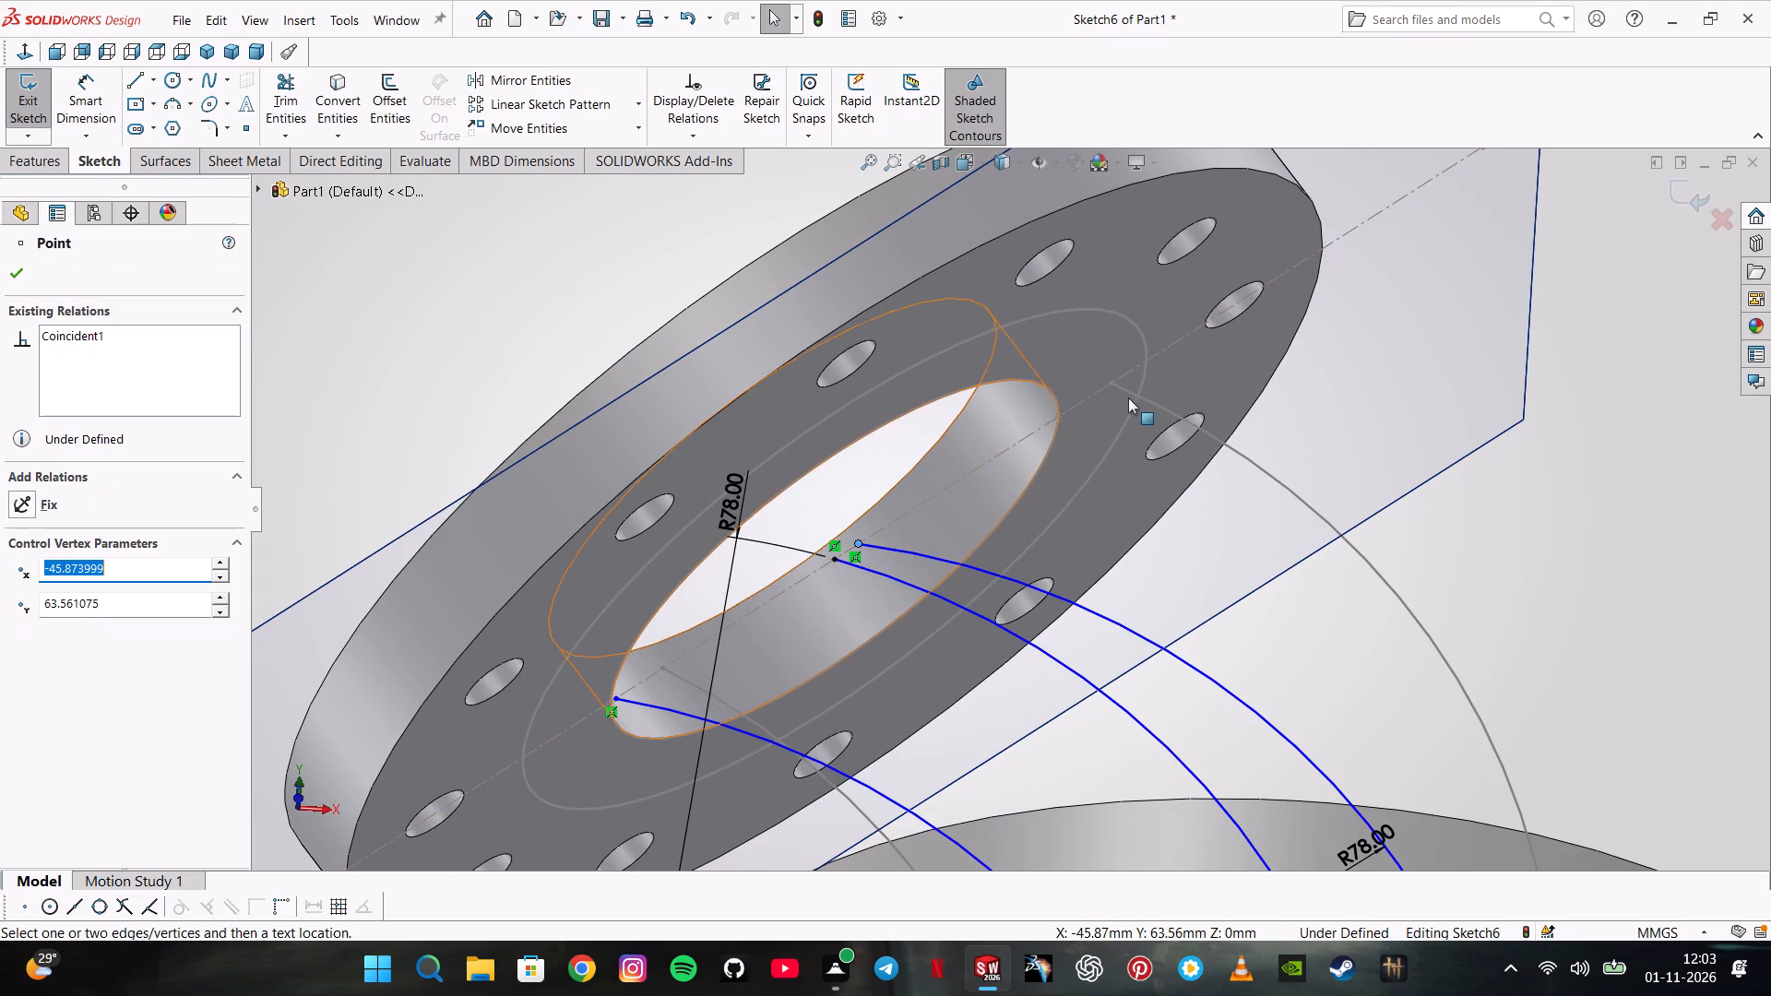
ctrl+click(1062, 413)
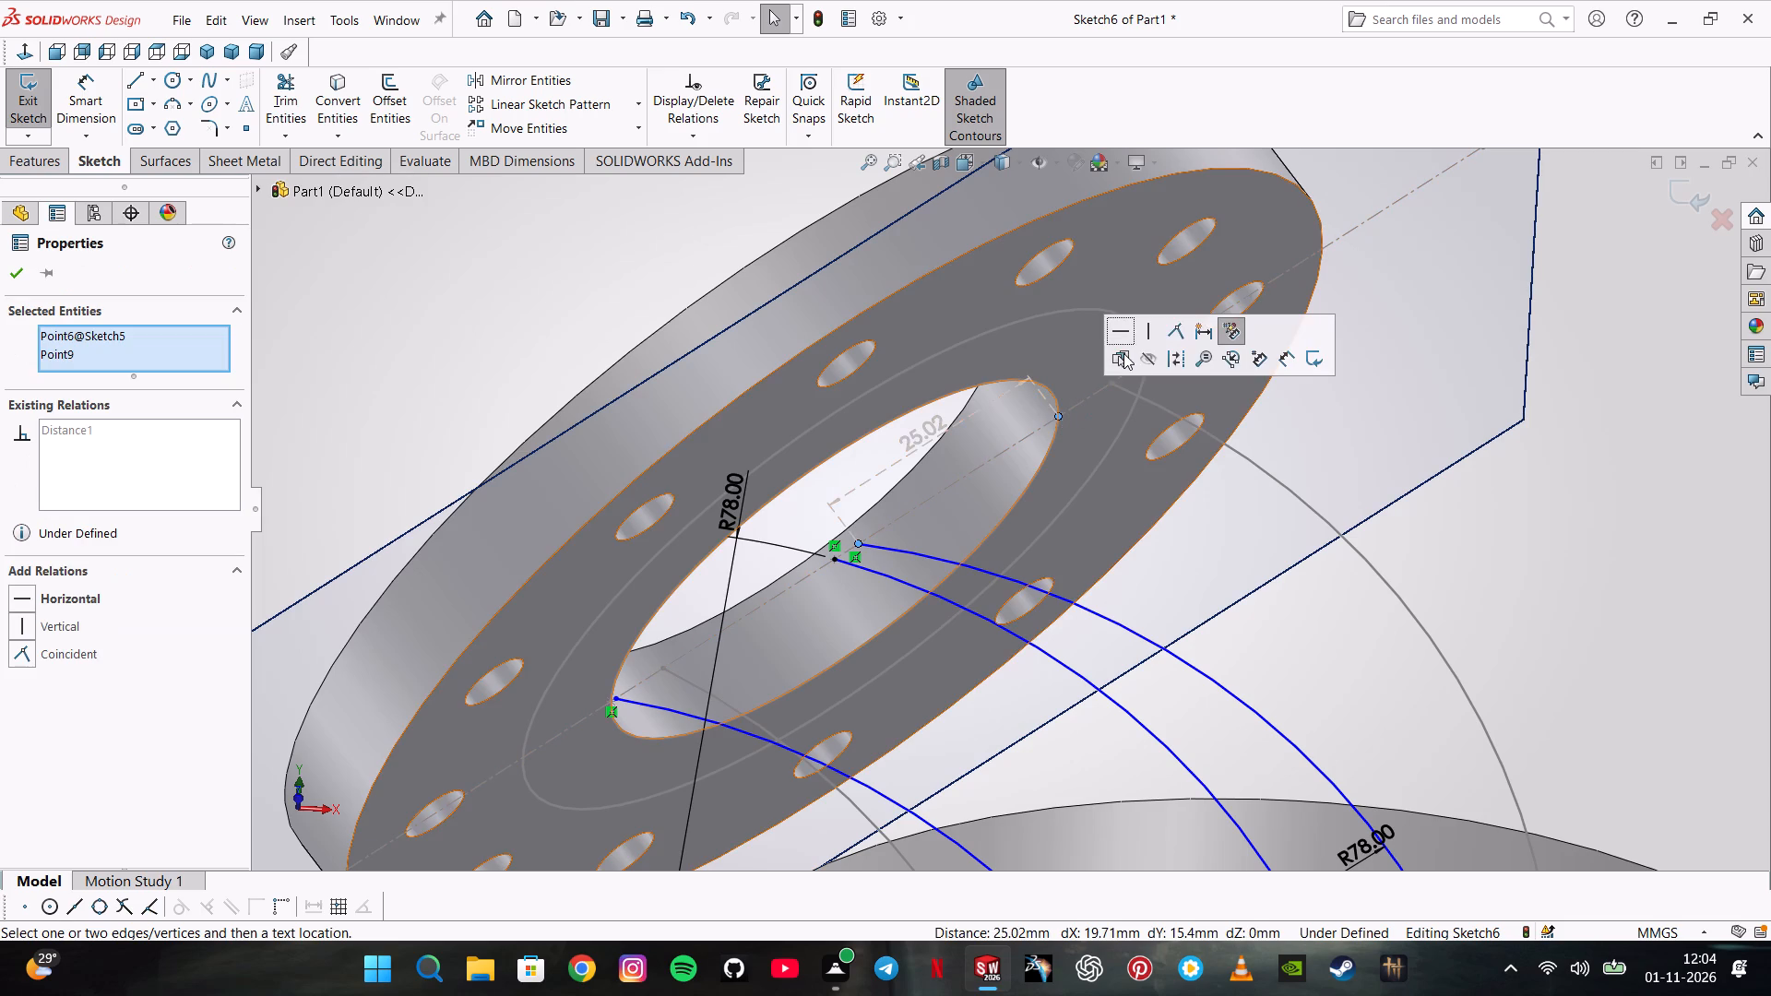
click(1168, 329)
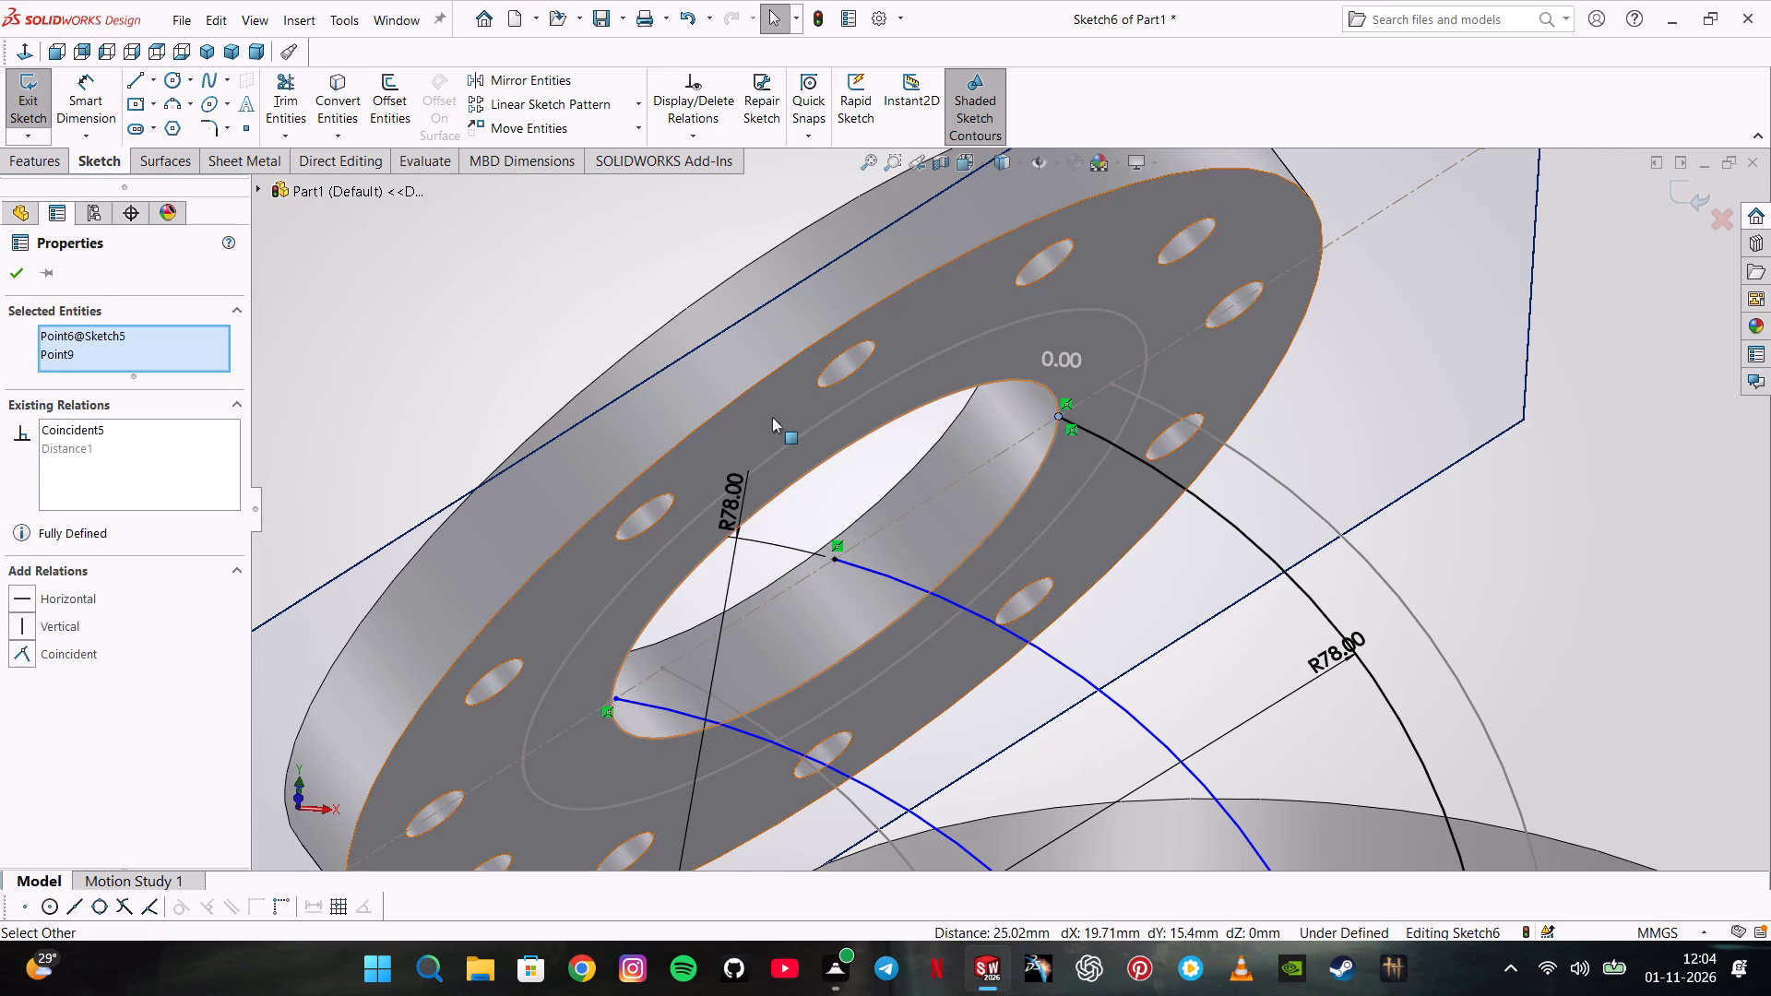
key(Escape)
Make the shorter arc's upper end coincident with the silhouette vertex at the near edge of the slanted flange's bore.
ctrl+click(615, 695)
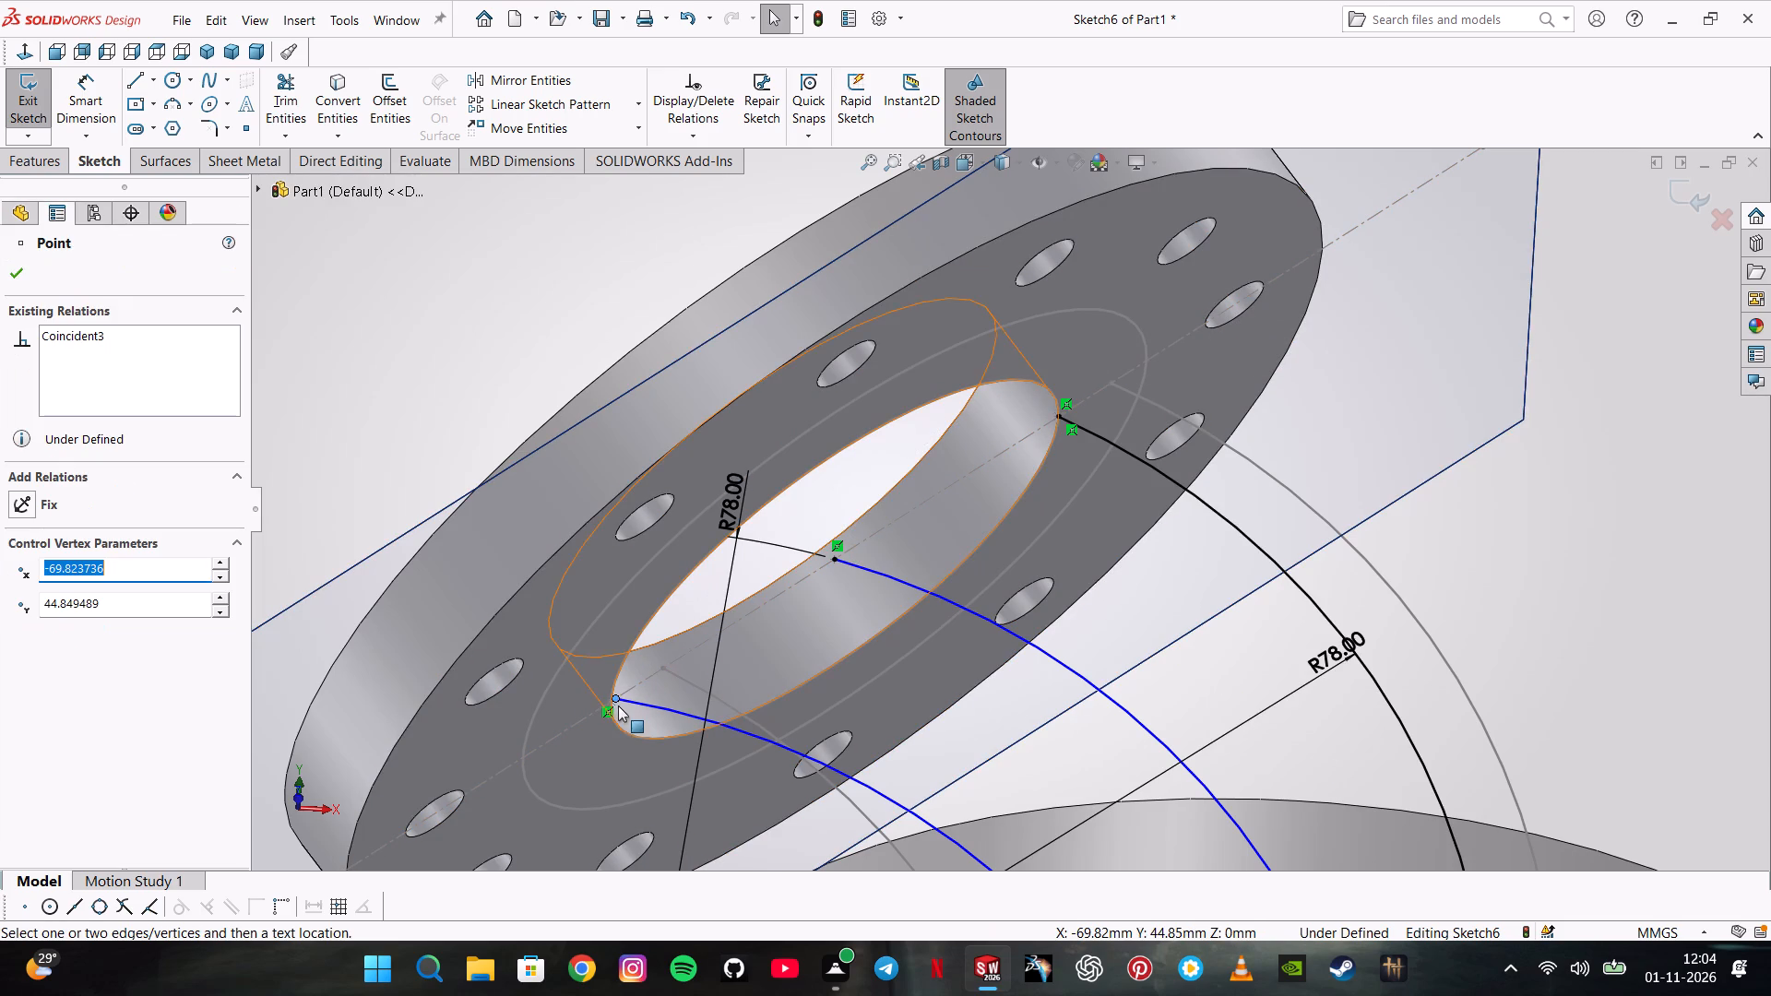
ctrl+click(609, 704)
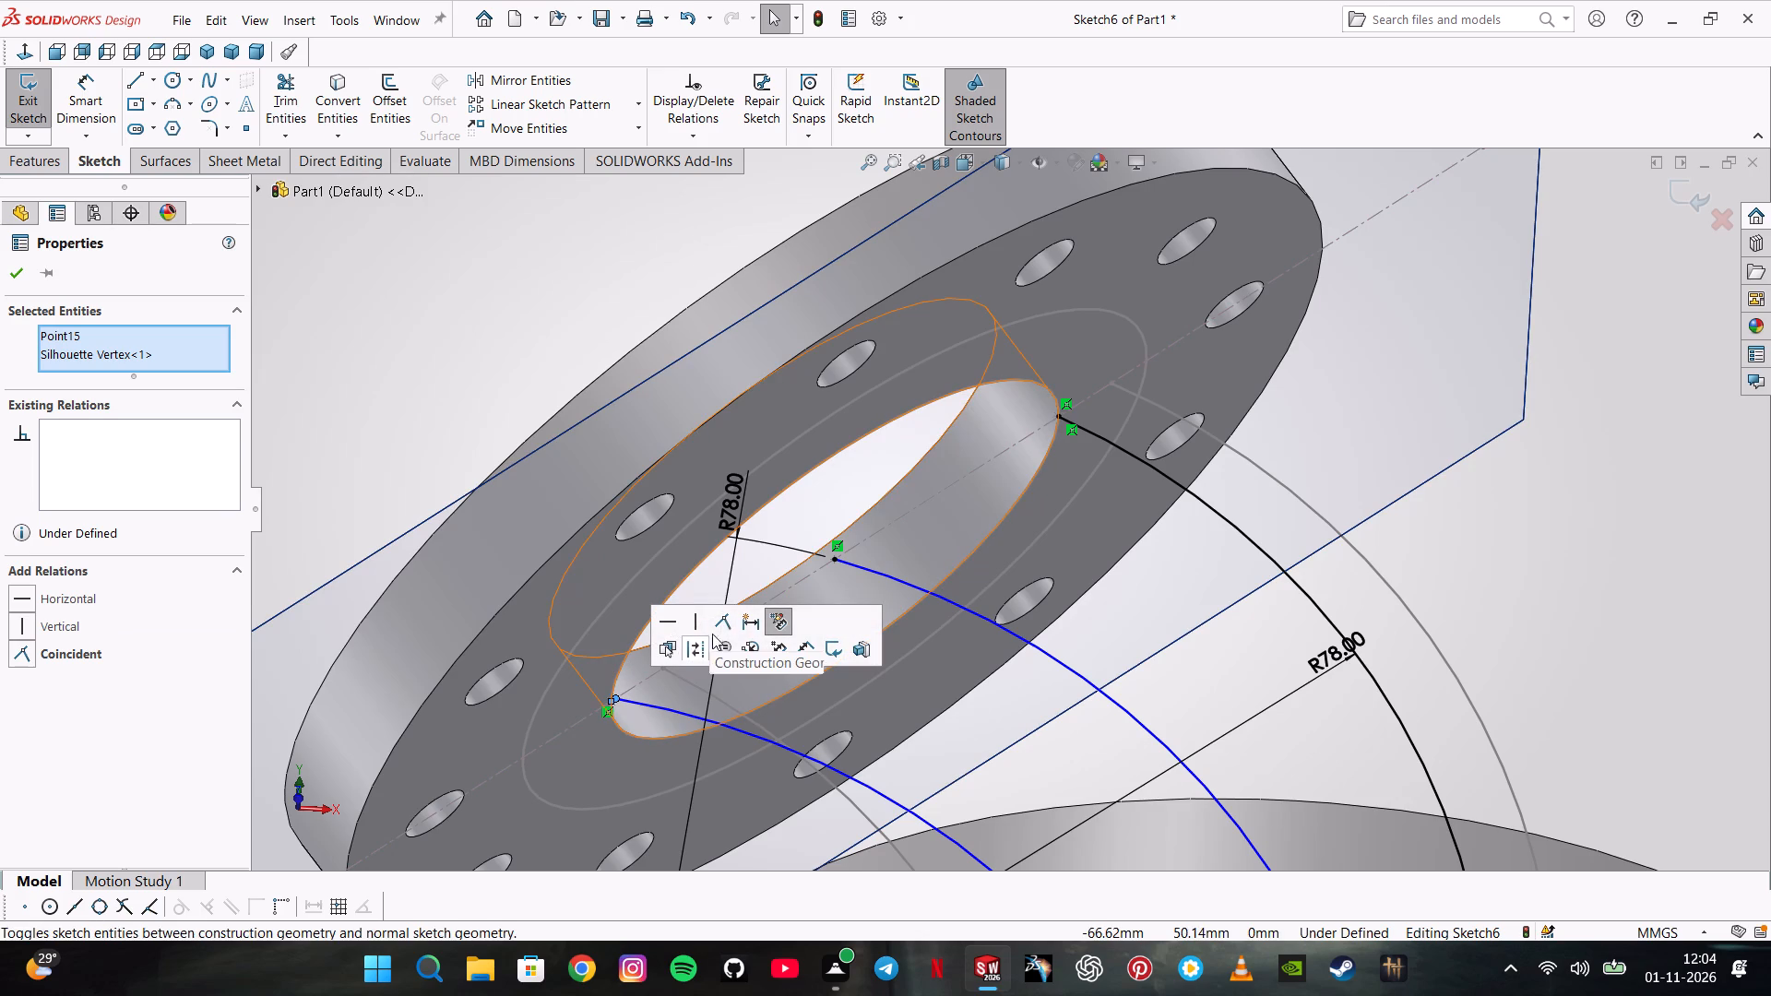
click(730, 622)
click(1486, 445)
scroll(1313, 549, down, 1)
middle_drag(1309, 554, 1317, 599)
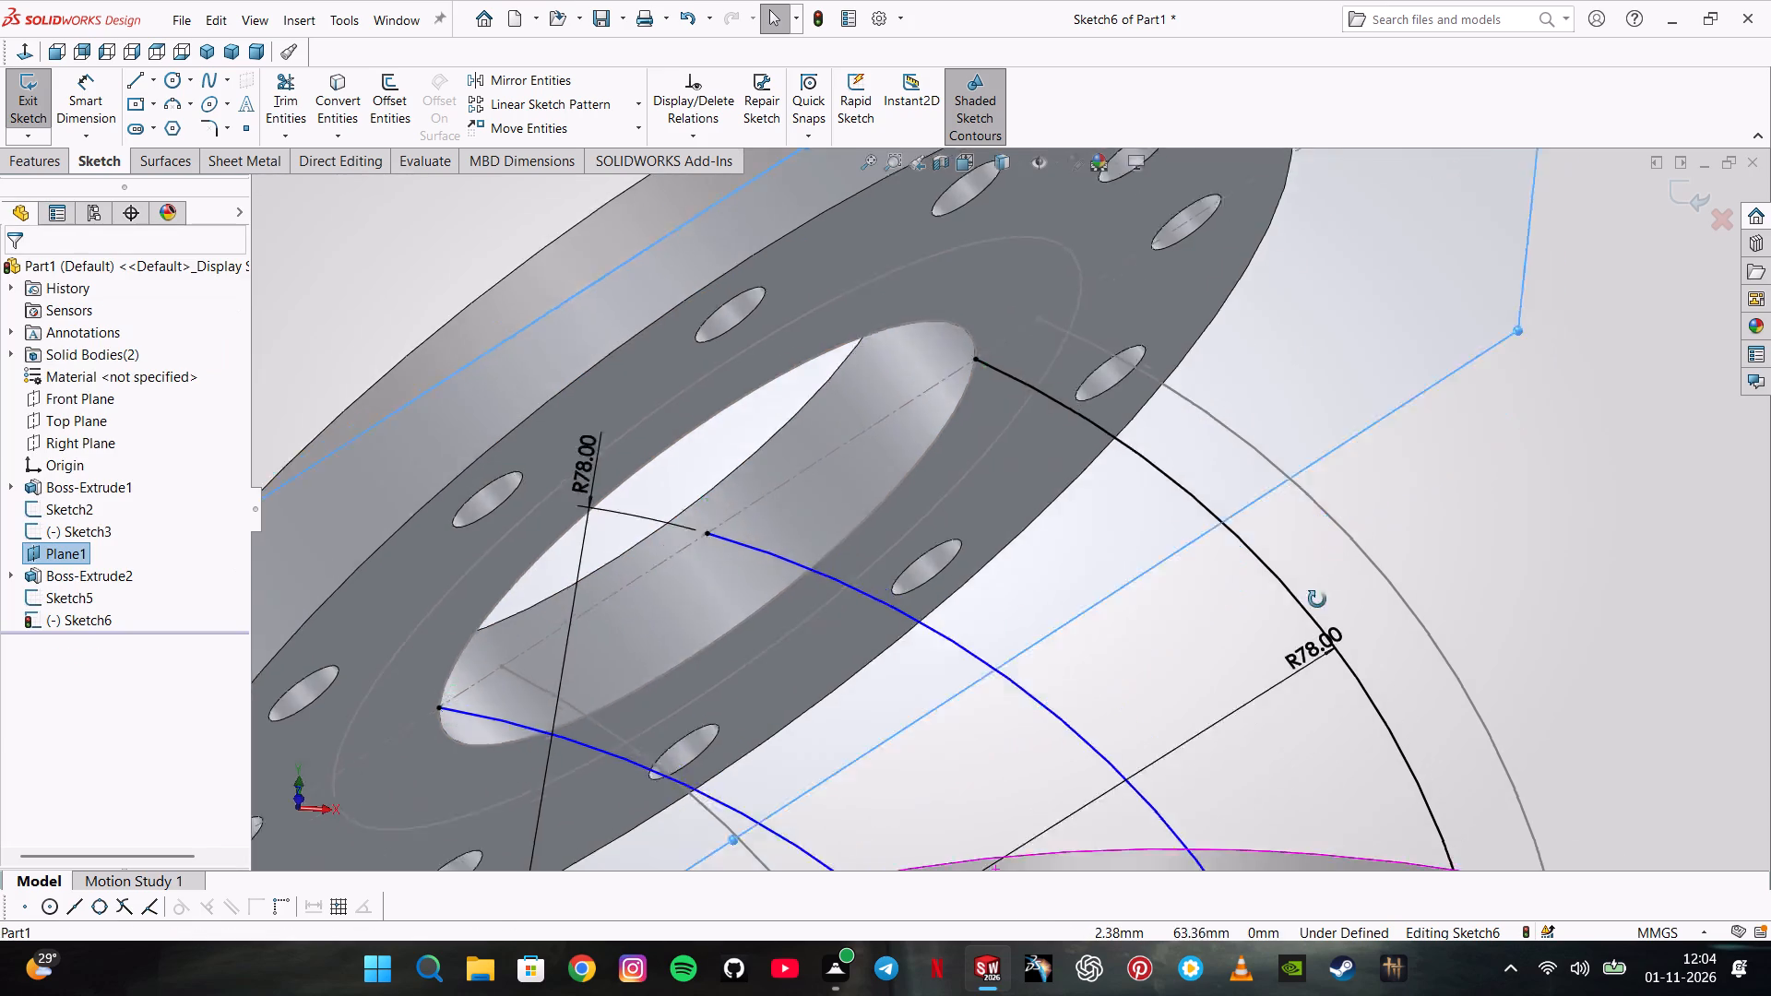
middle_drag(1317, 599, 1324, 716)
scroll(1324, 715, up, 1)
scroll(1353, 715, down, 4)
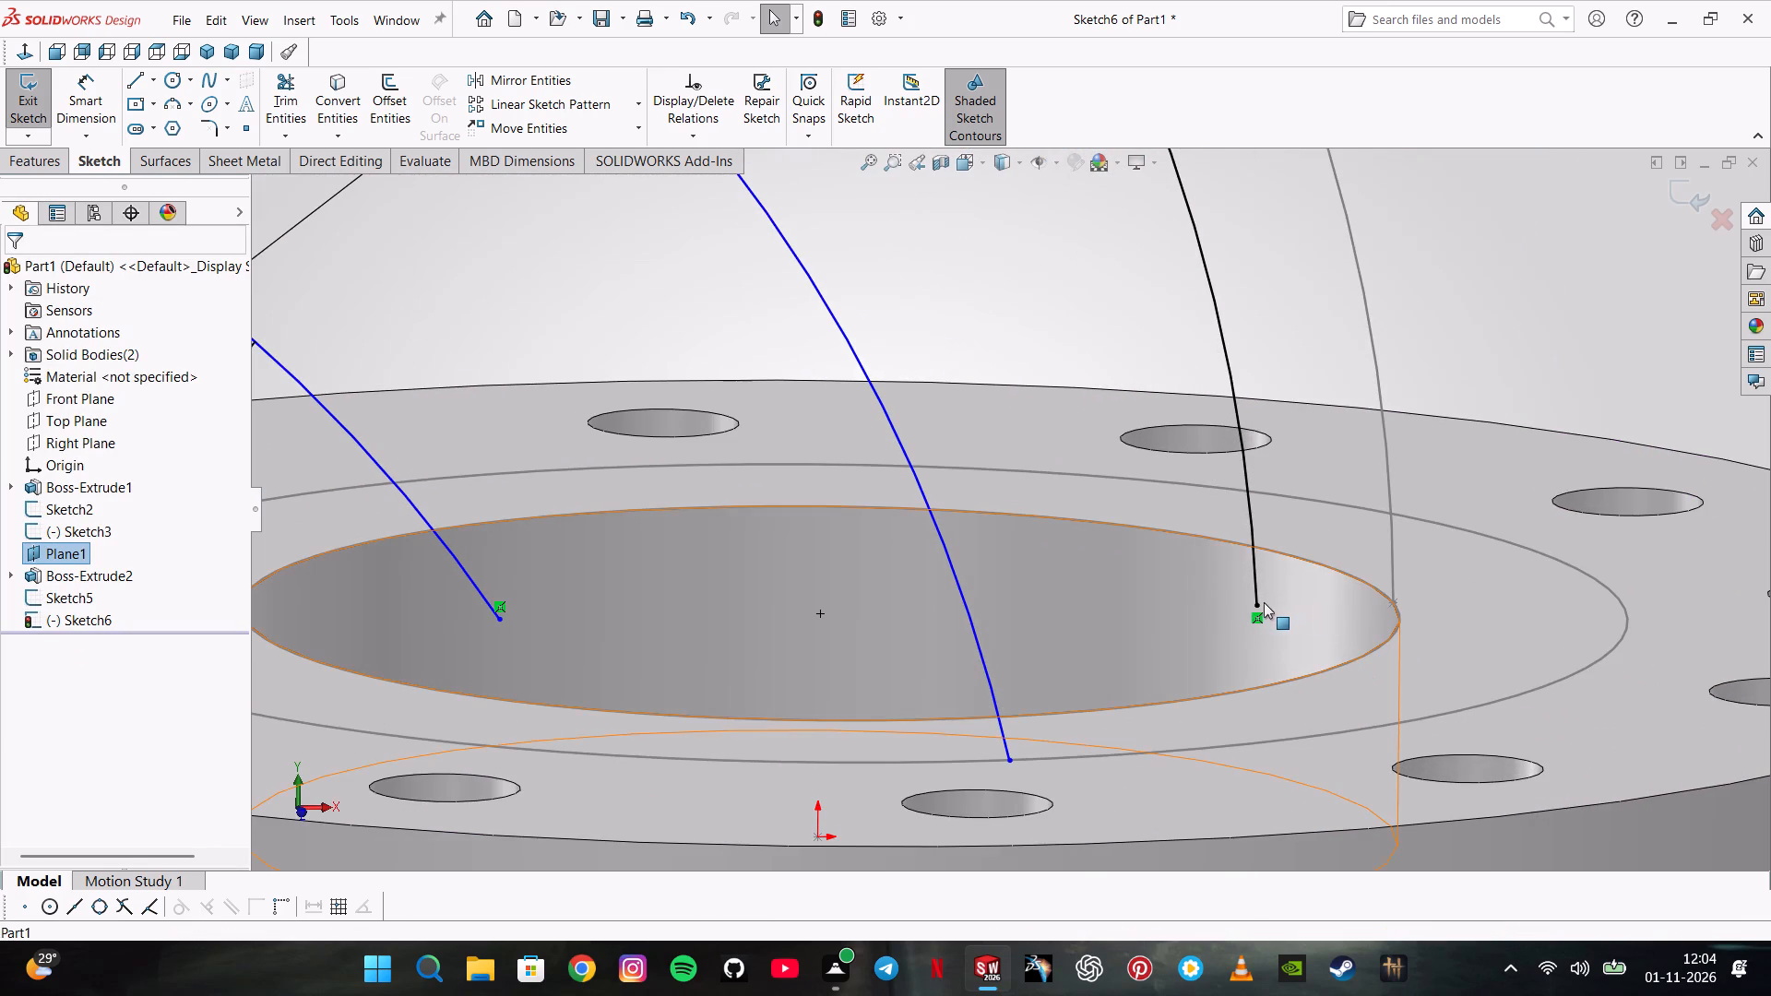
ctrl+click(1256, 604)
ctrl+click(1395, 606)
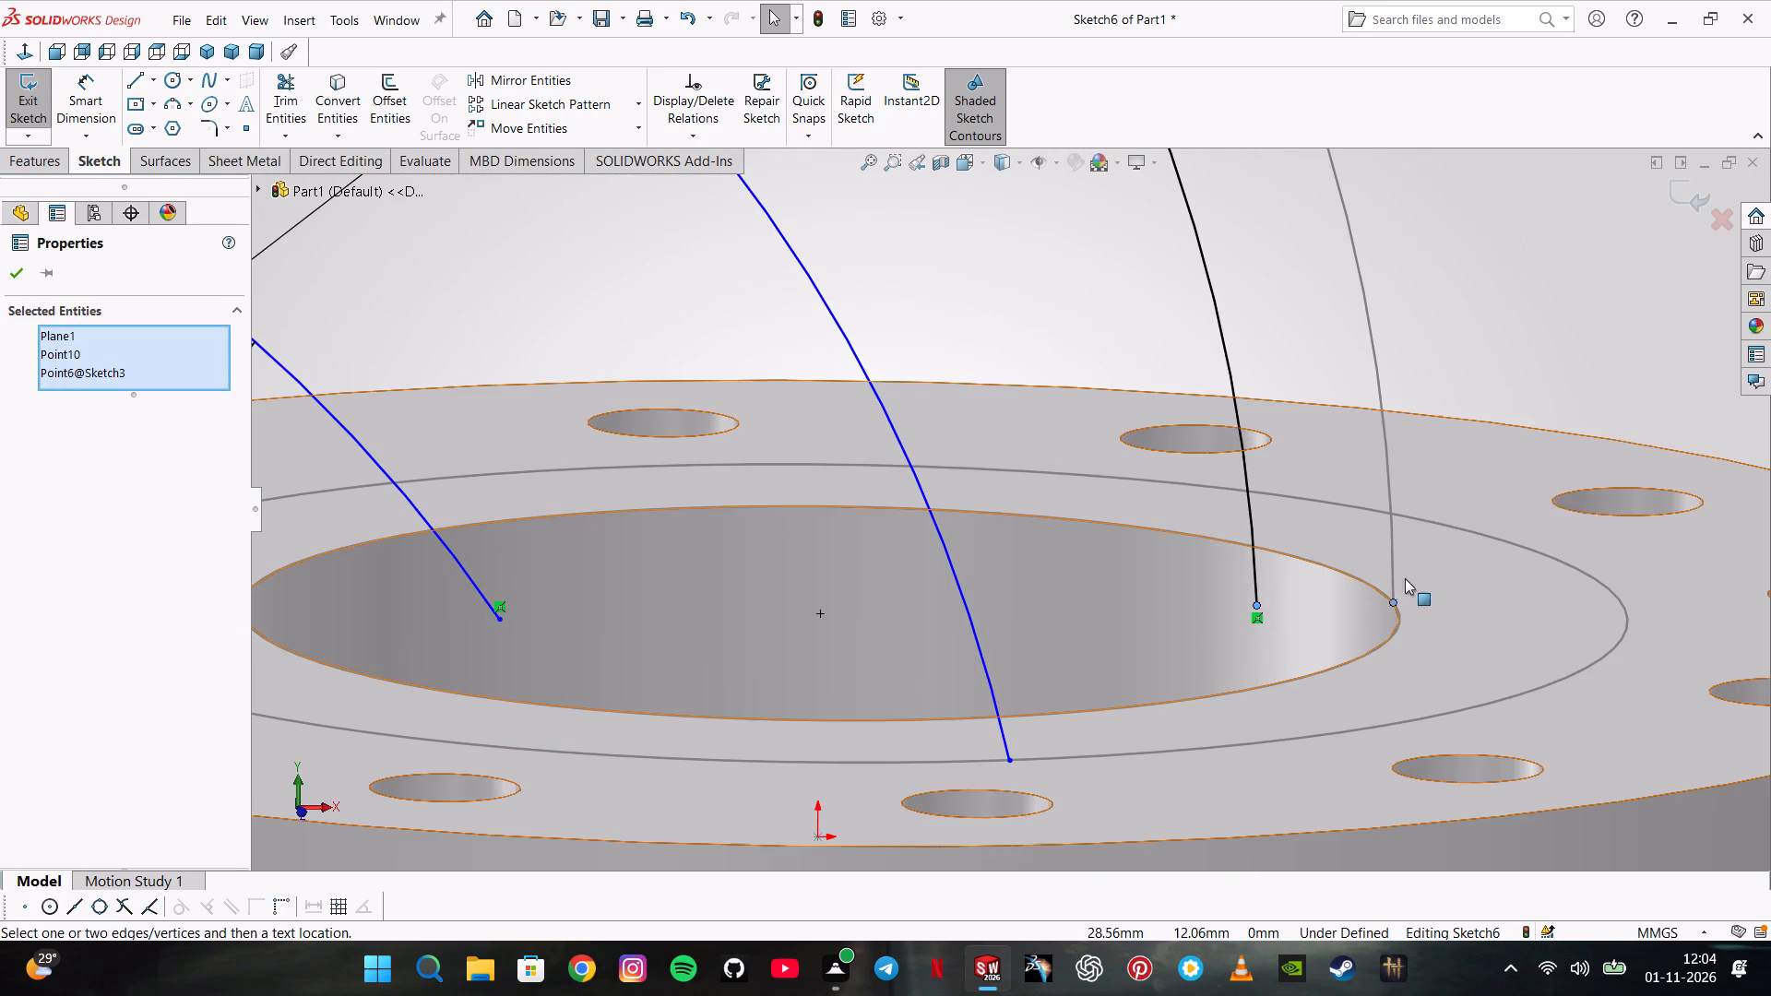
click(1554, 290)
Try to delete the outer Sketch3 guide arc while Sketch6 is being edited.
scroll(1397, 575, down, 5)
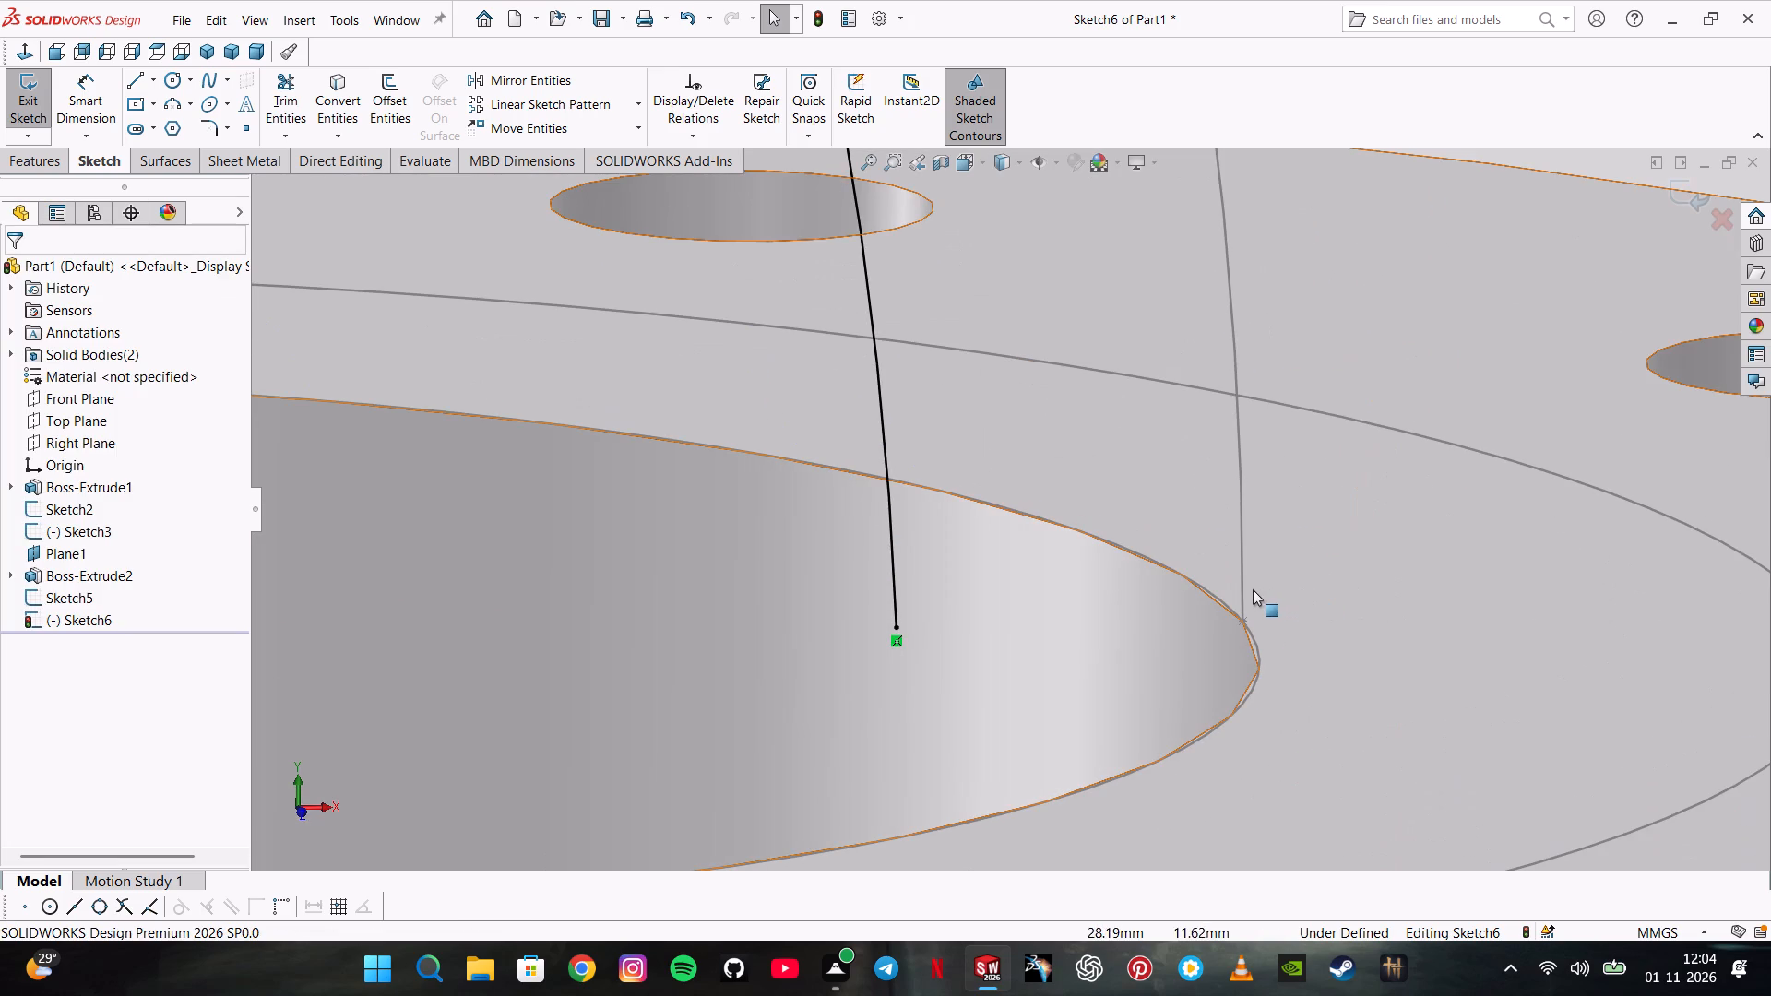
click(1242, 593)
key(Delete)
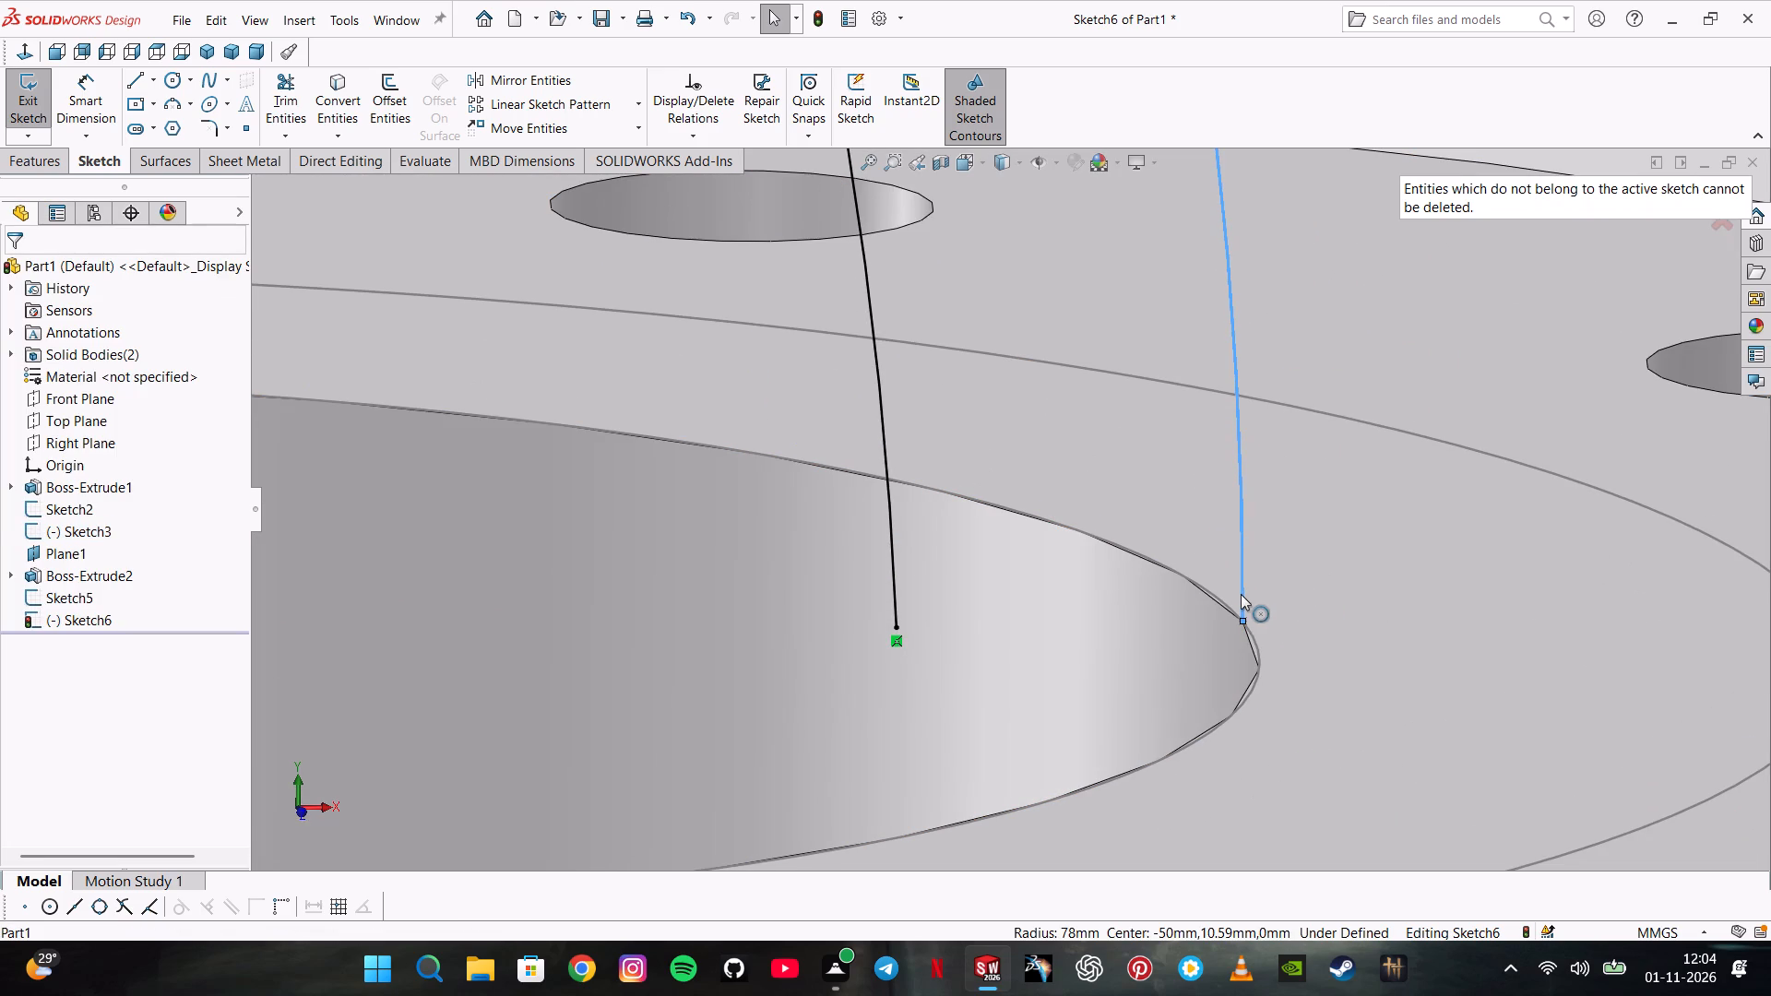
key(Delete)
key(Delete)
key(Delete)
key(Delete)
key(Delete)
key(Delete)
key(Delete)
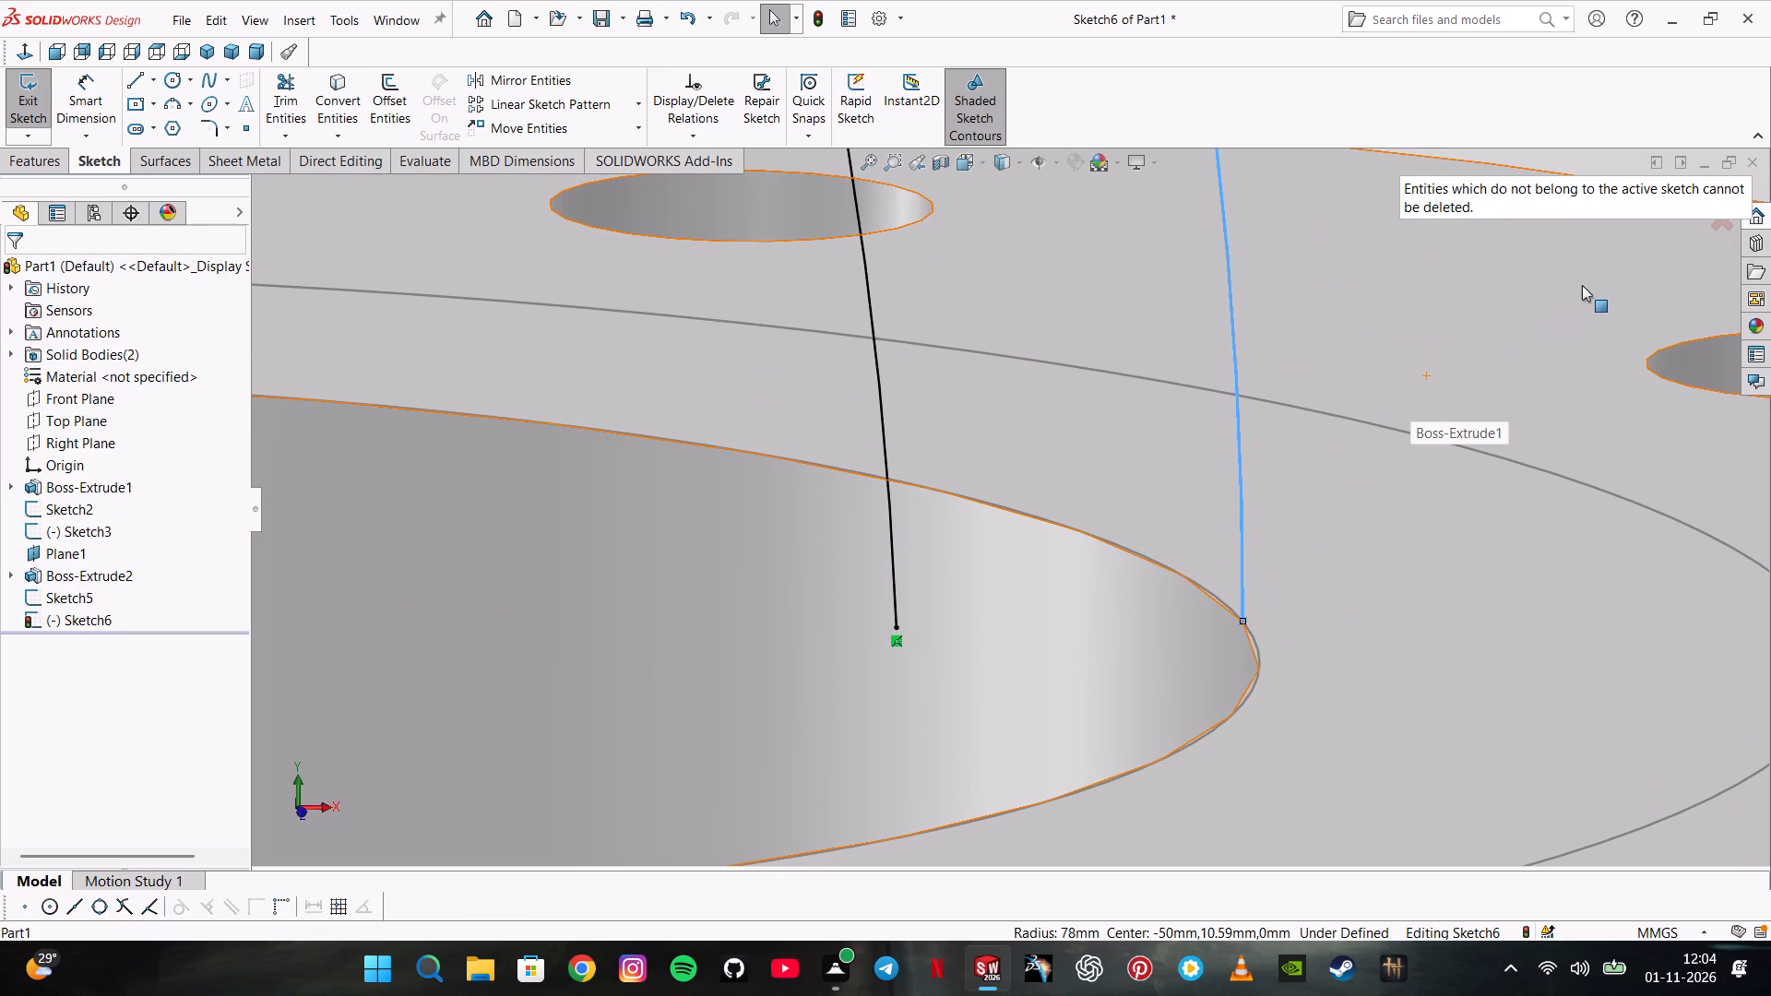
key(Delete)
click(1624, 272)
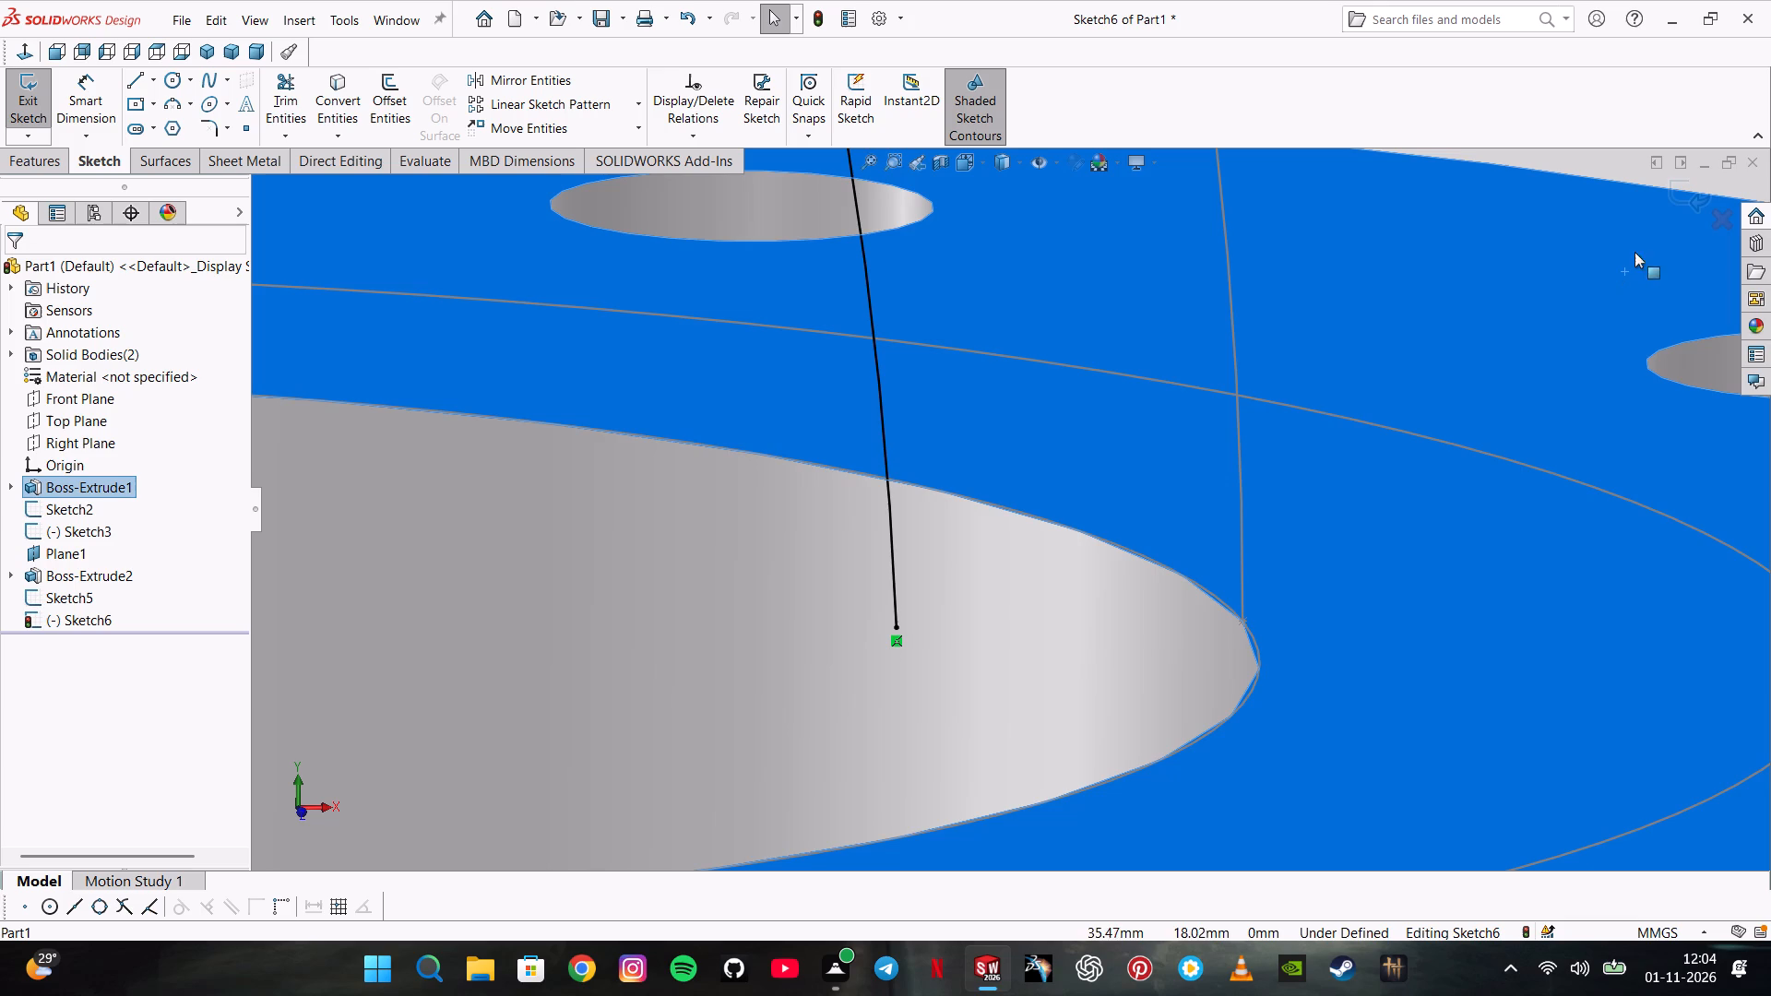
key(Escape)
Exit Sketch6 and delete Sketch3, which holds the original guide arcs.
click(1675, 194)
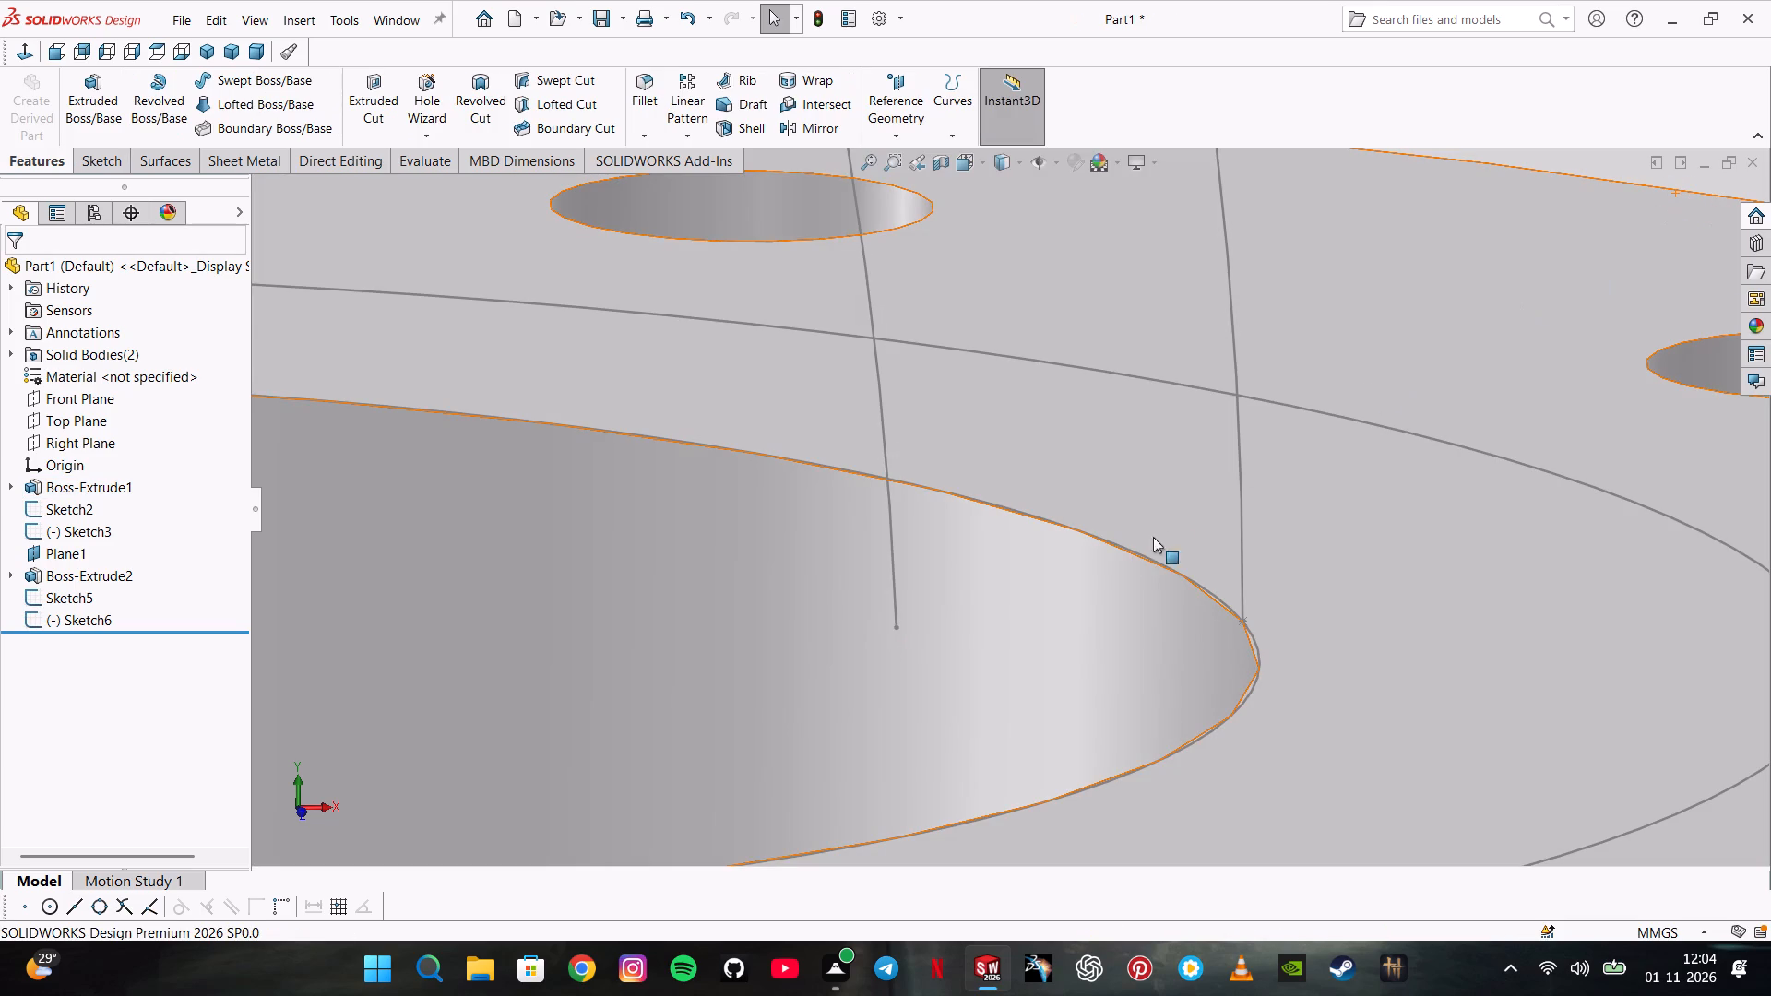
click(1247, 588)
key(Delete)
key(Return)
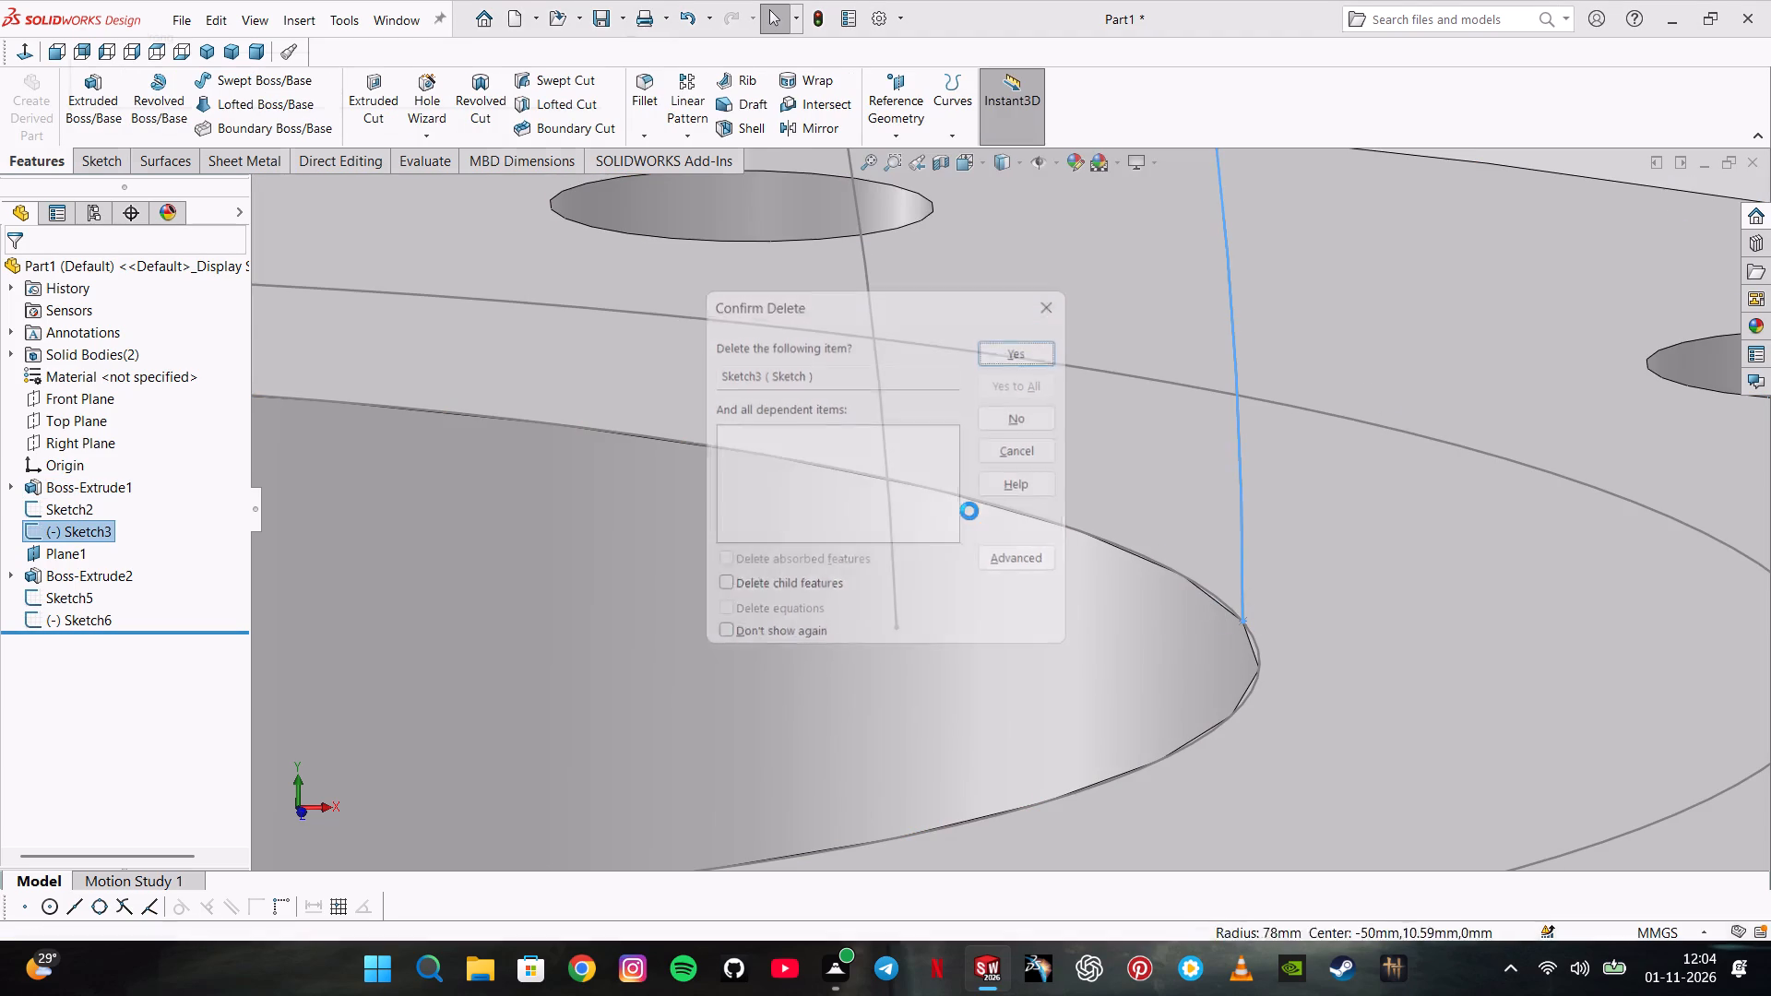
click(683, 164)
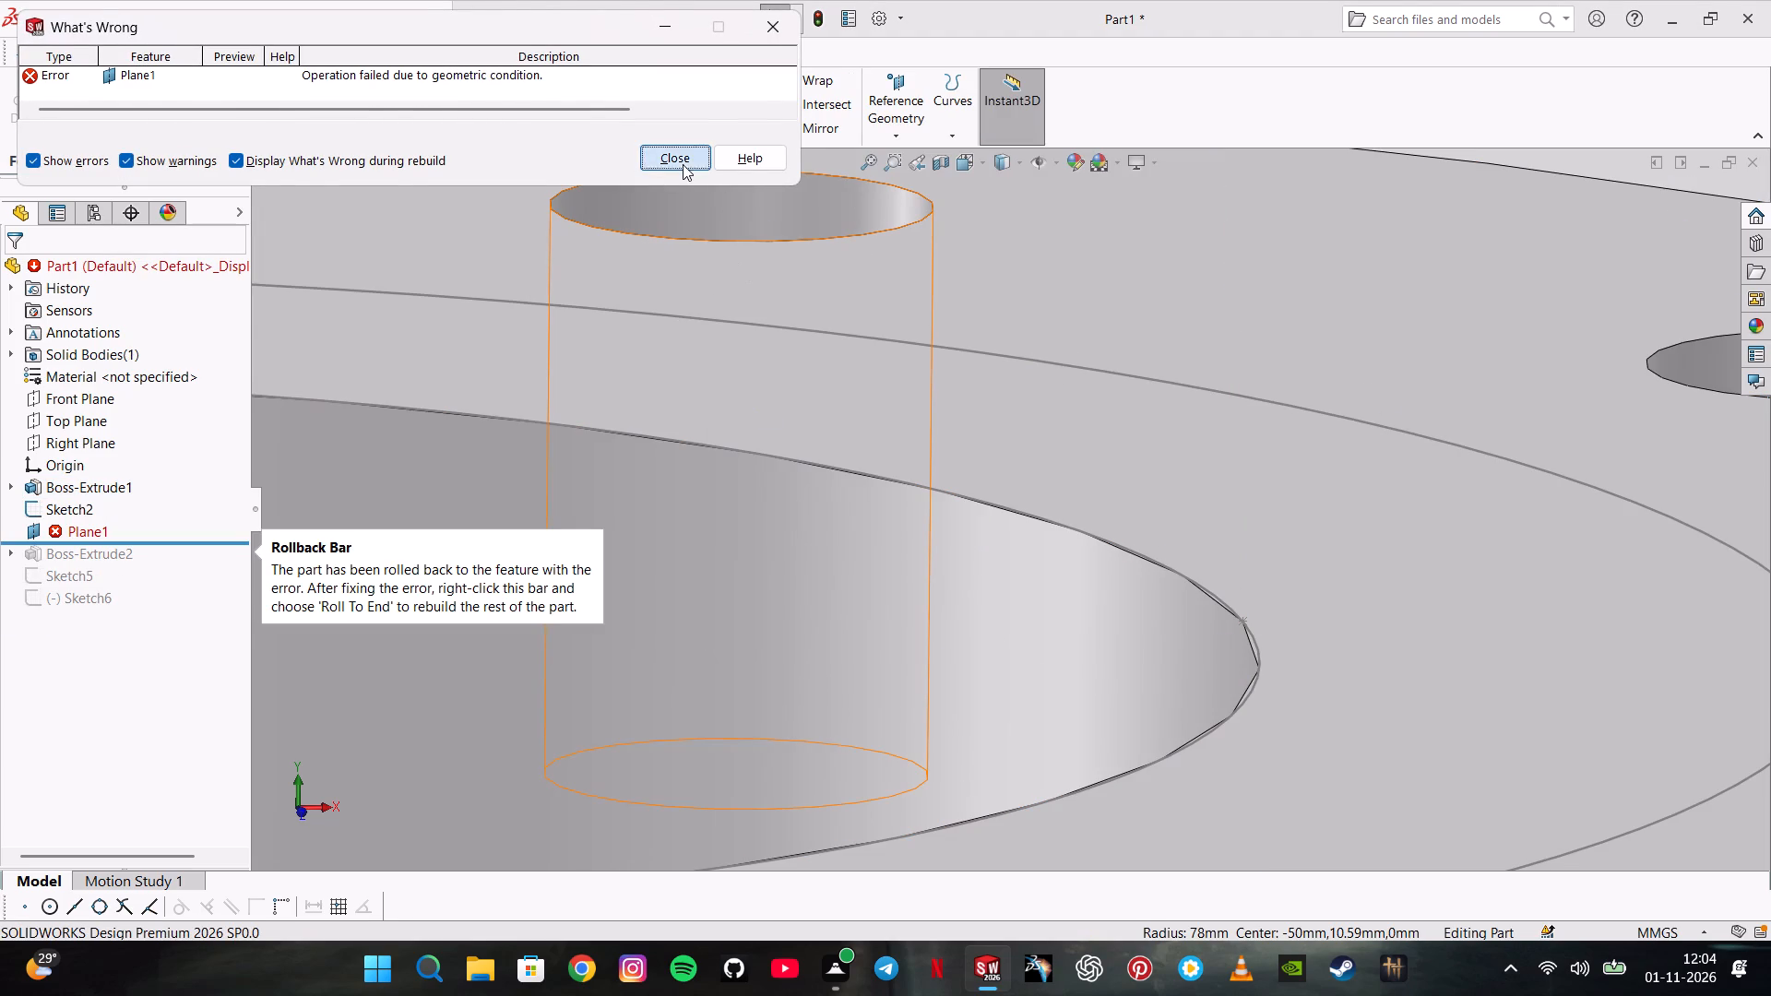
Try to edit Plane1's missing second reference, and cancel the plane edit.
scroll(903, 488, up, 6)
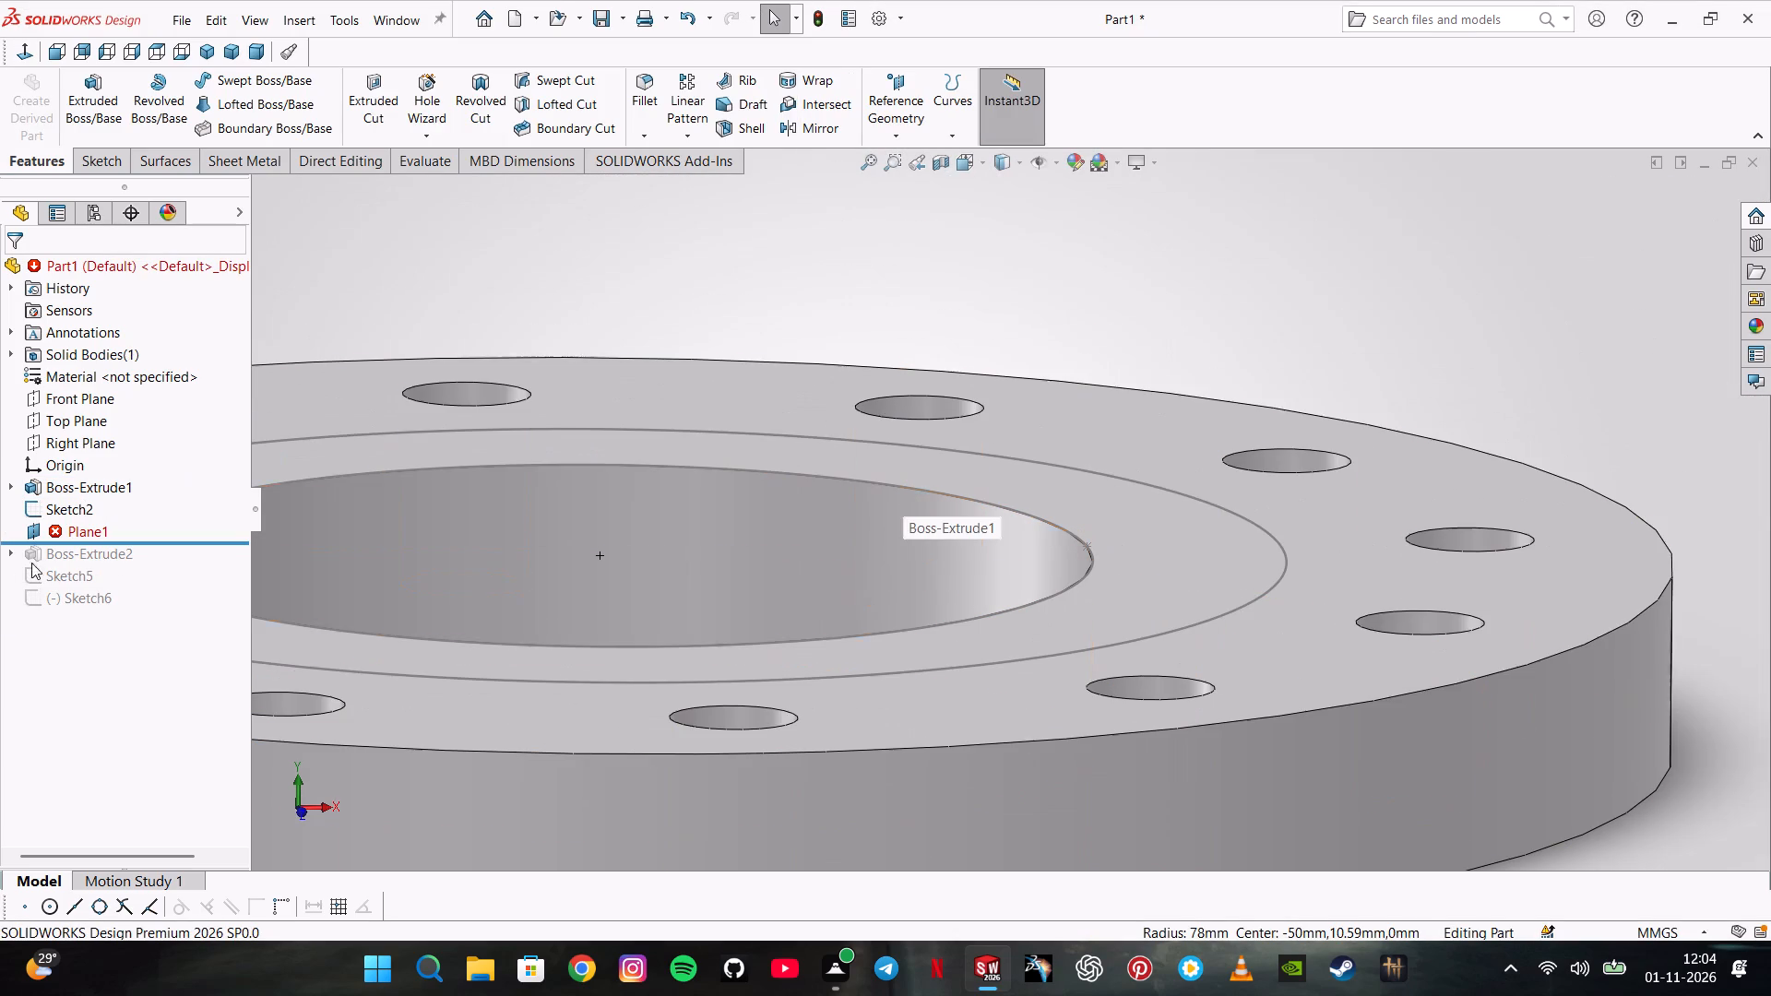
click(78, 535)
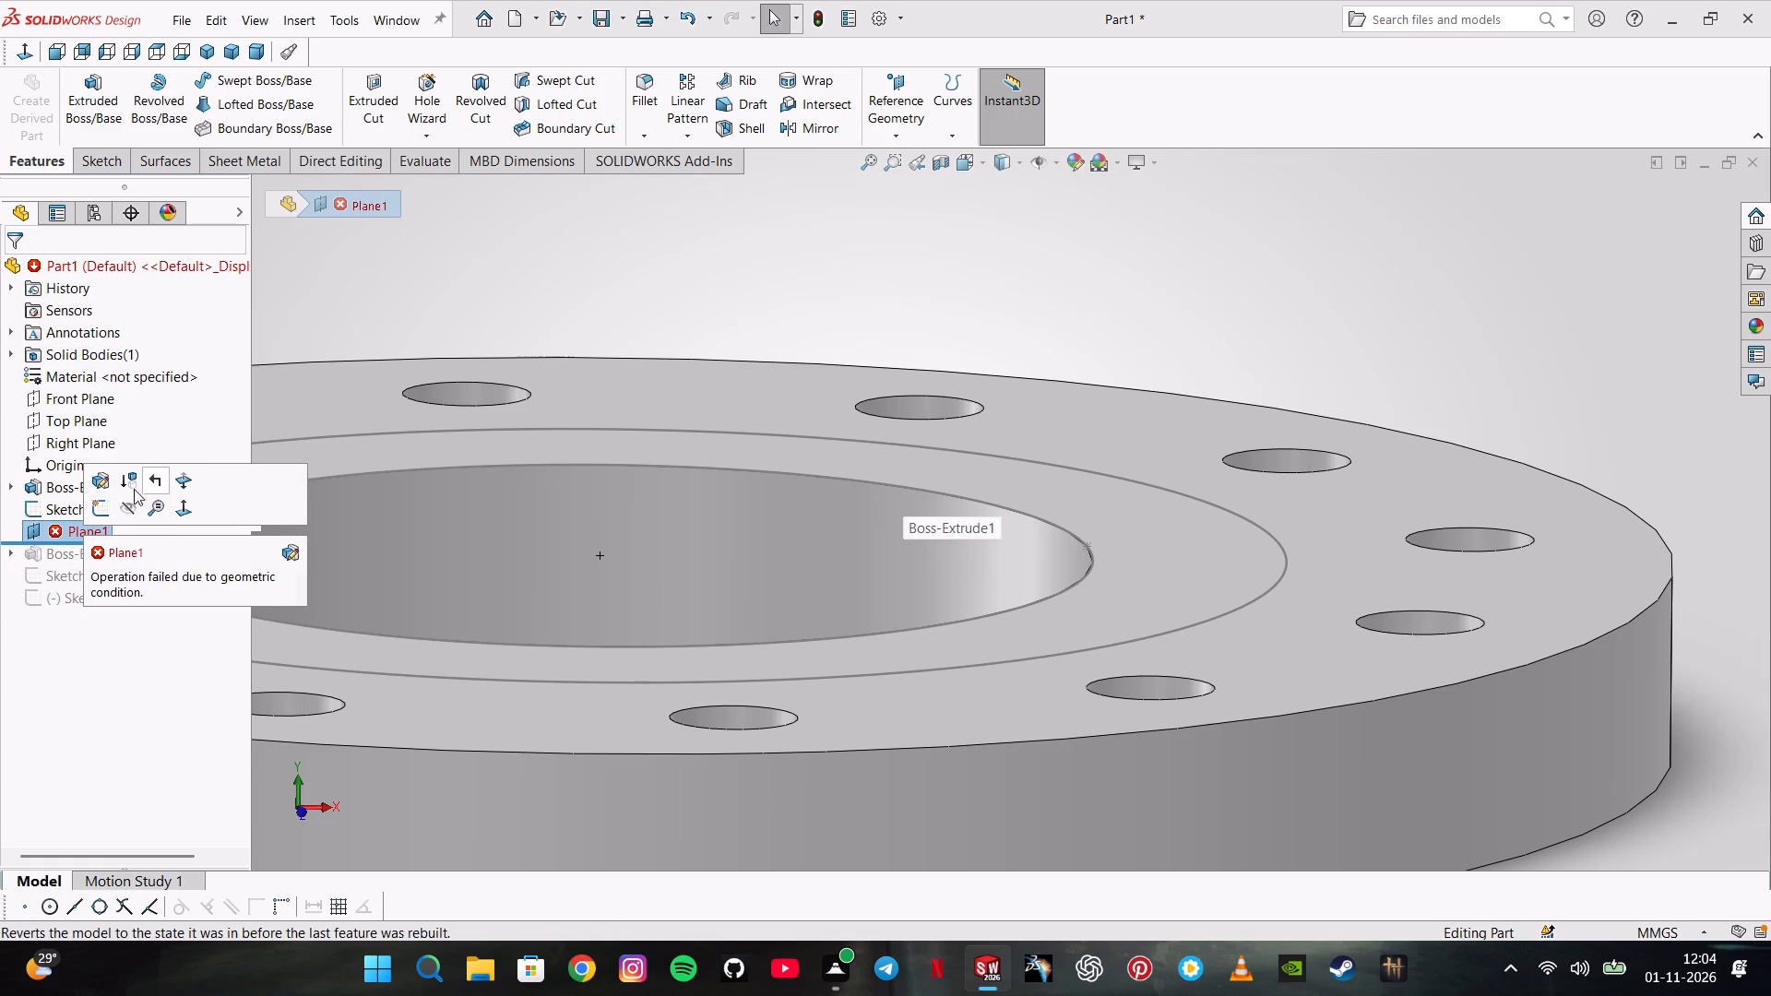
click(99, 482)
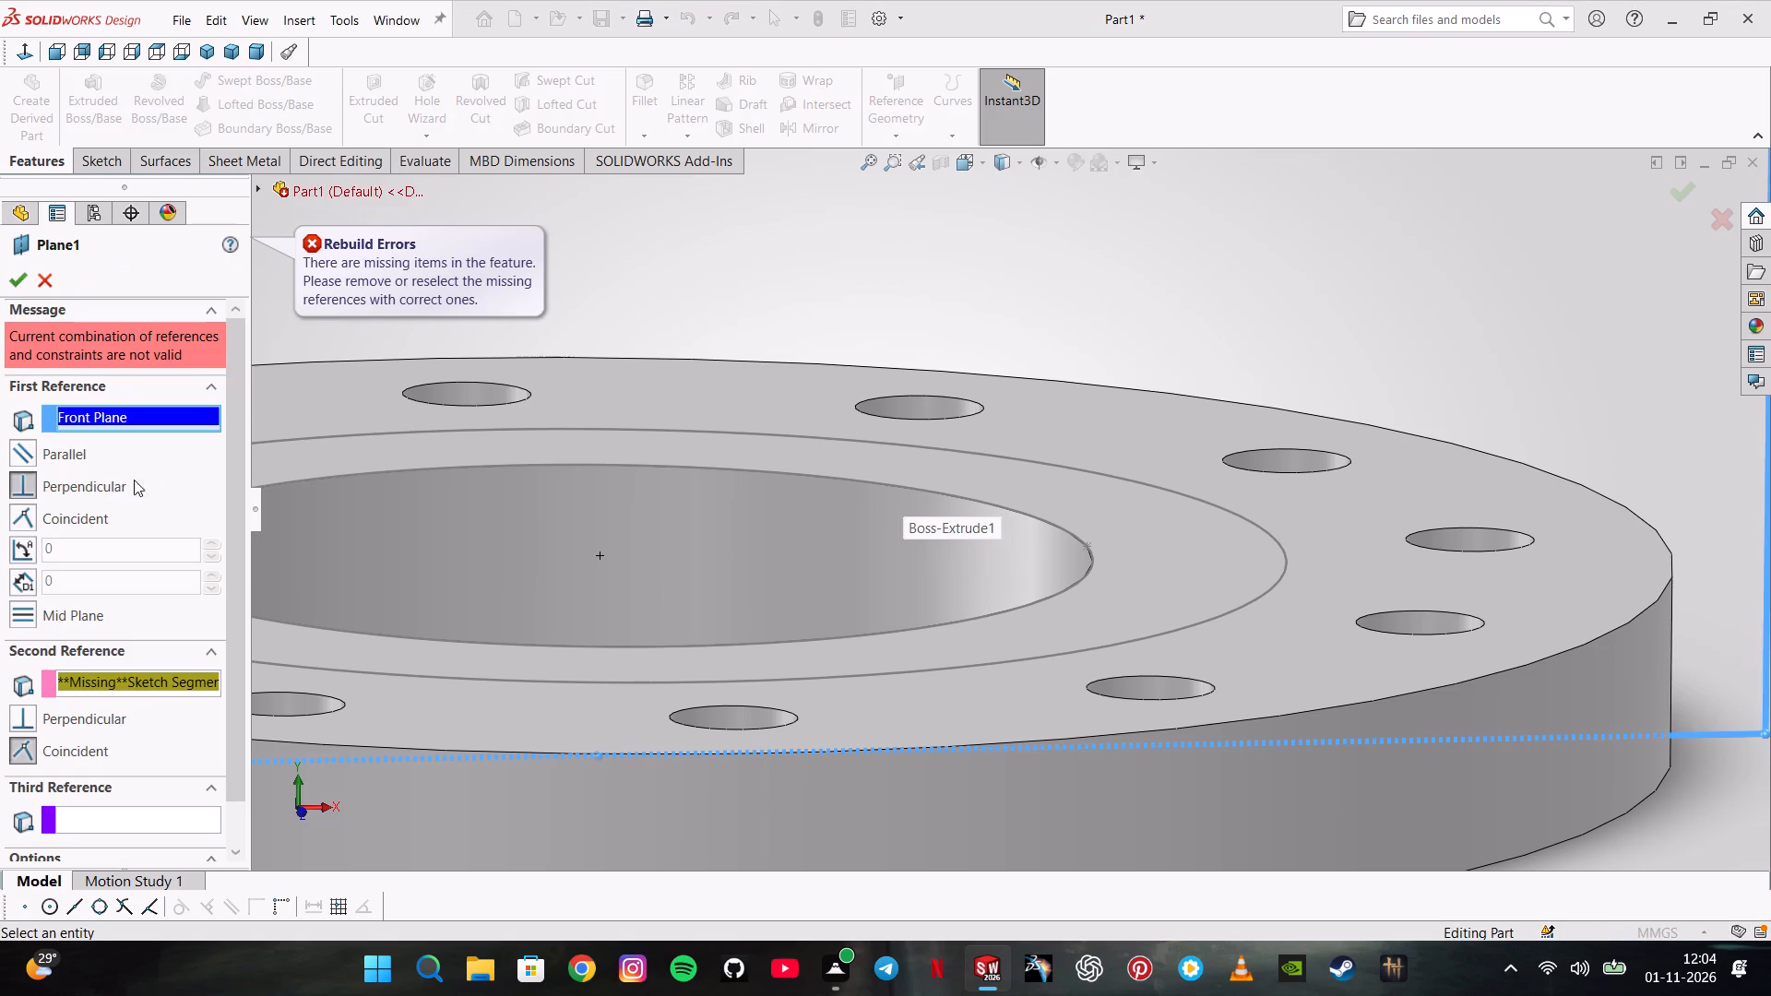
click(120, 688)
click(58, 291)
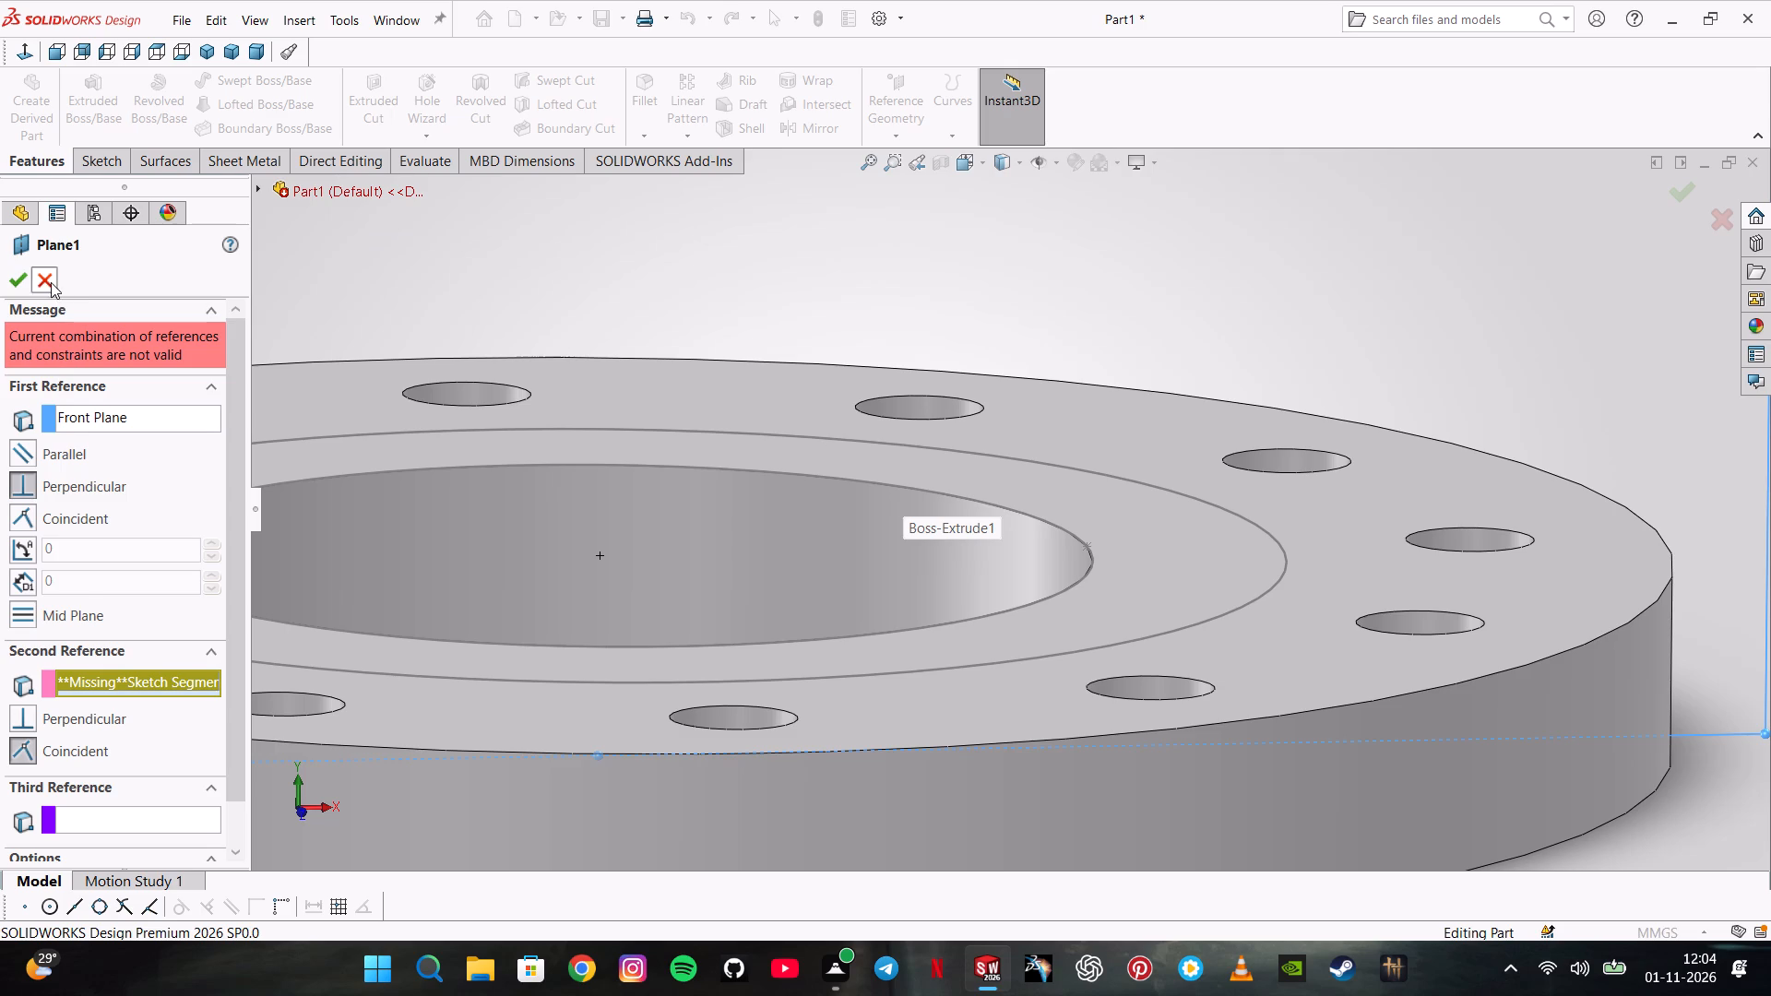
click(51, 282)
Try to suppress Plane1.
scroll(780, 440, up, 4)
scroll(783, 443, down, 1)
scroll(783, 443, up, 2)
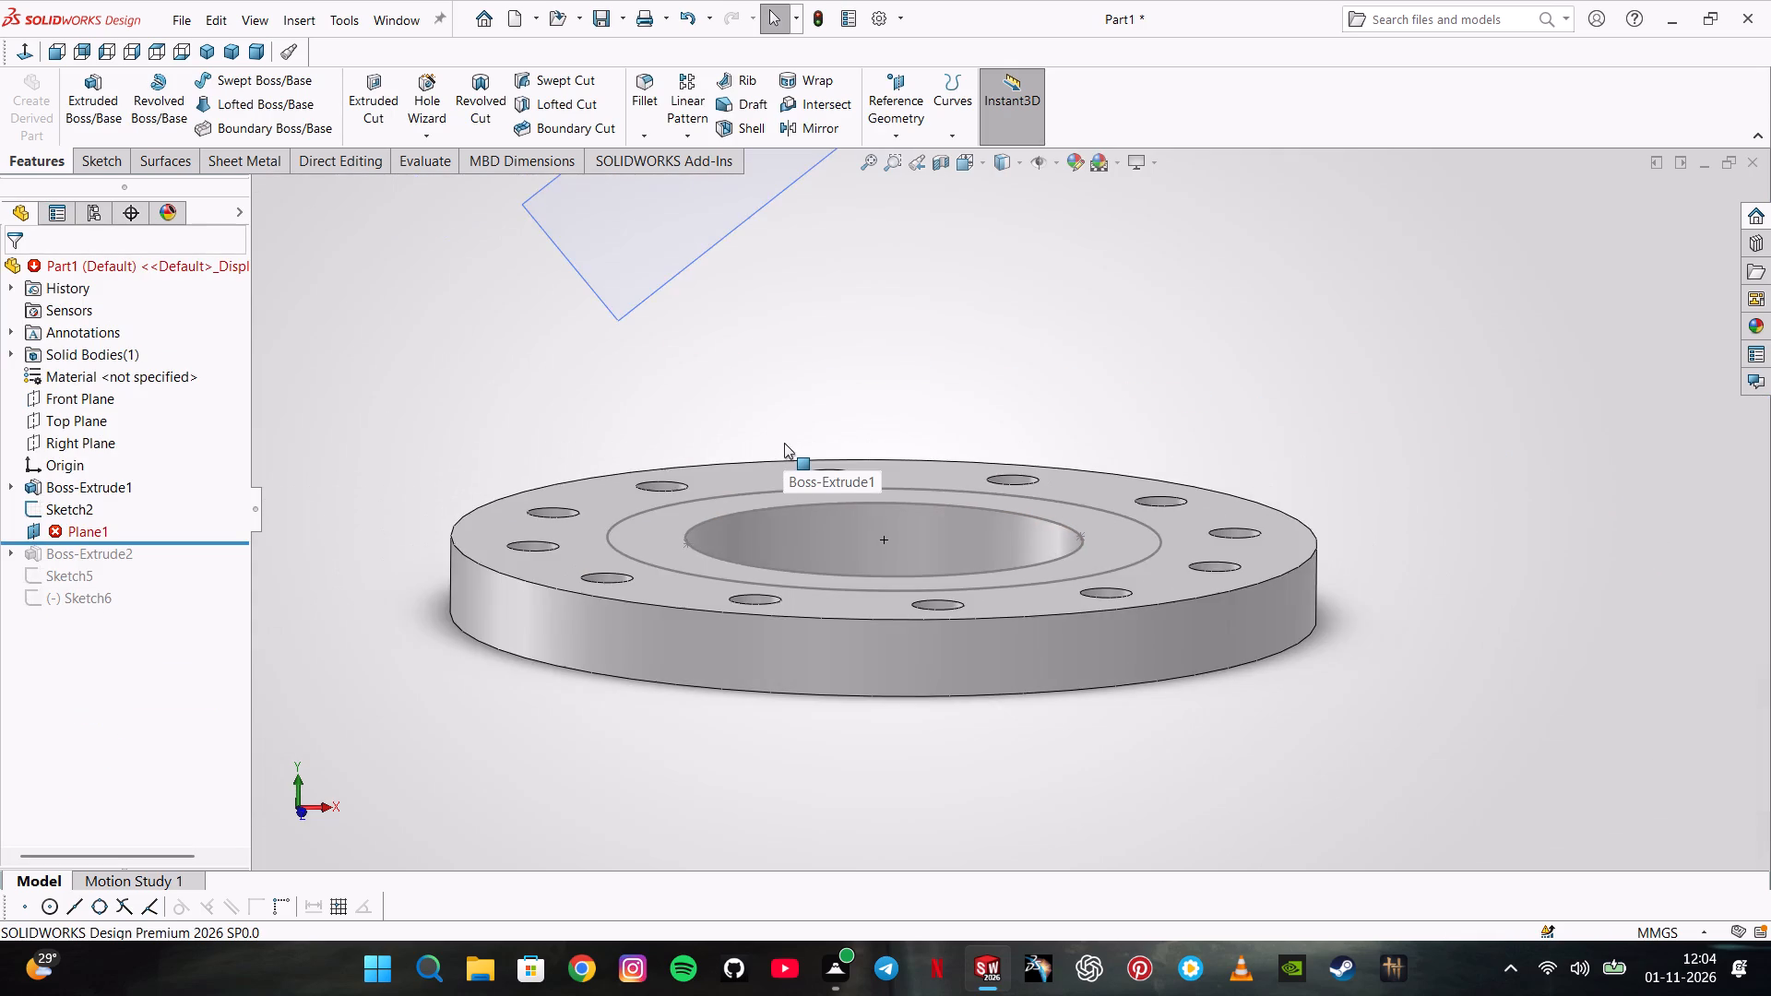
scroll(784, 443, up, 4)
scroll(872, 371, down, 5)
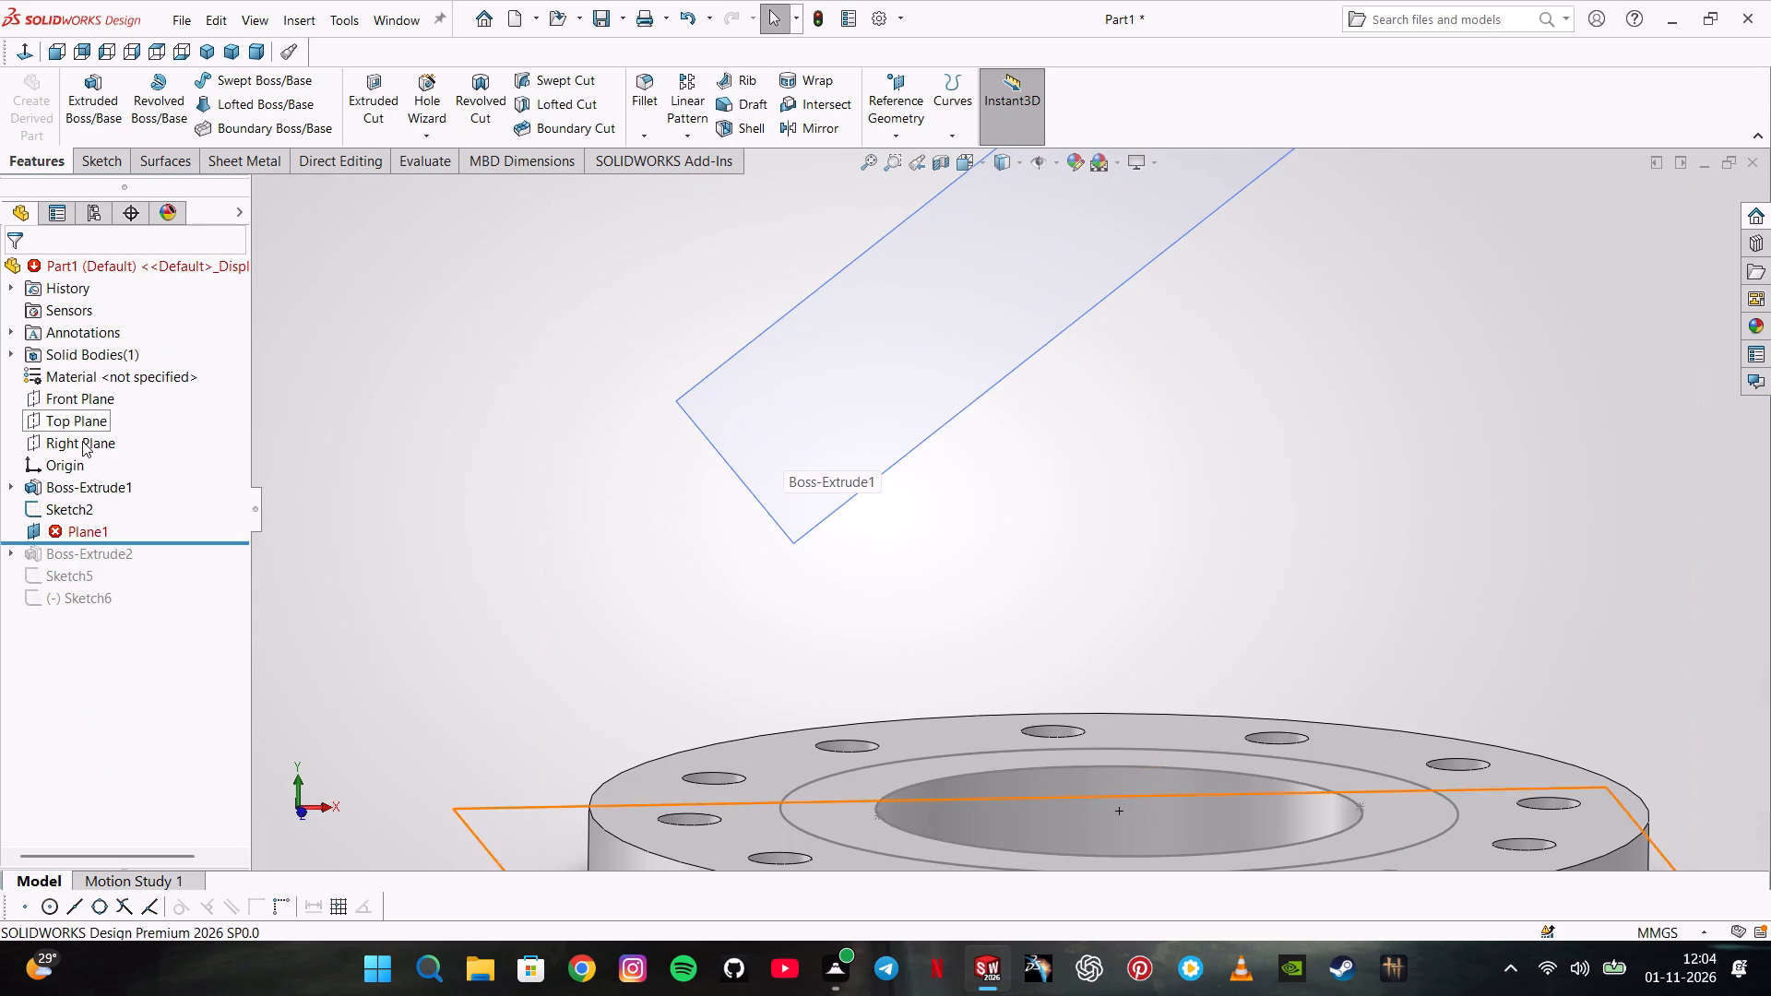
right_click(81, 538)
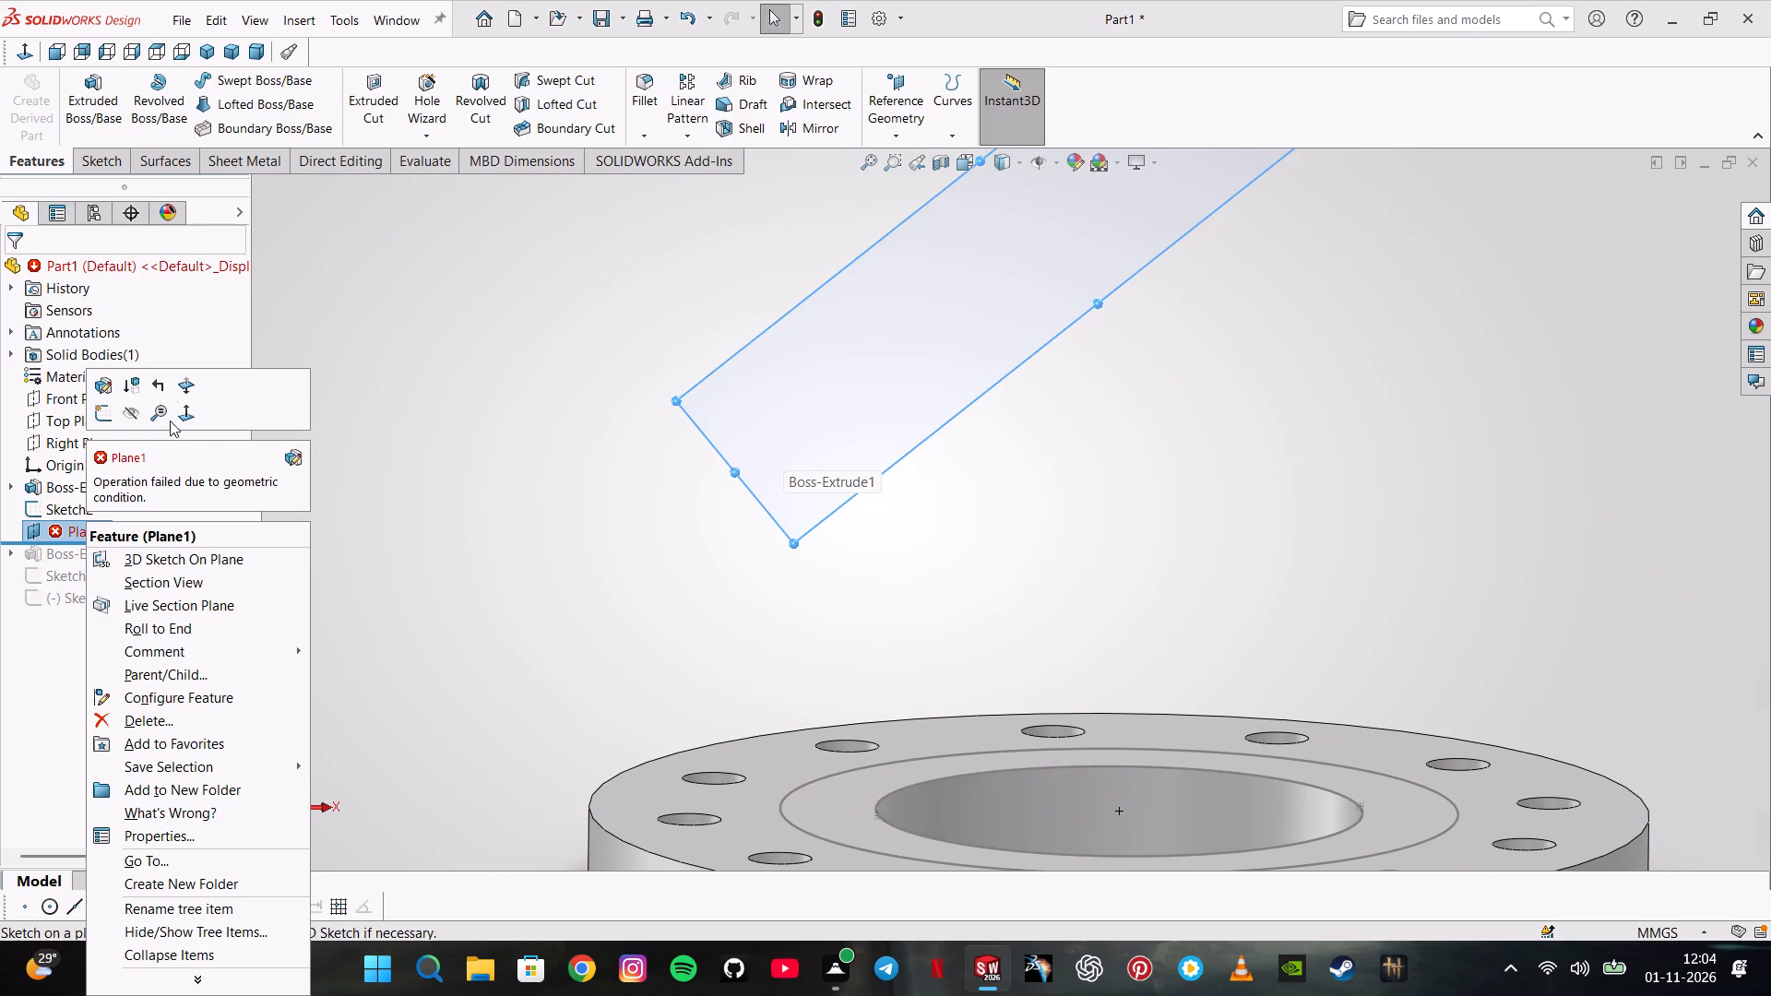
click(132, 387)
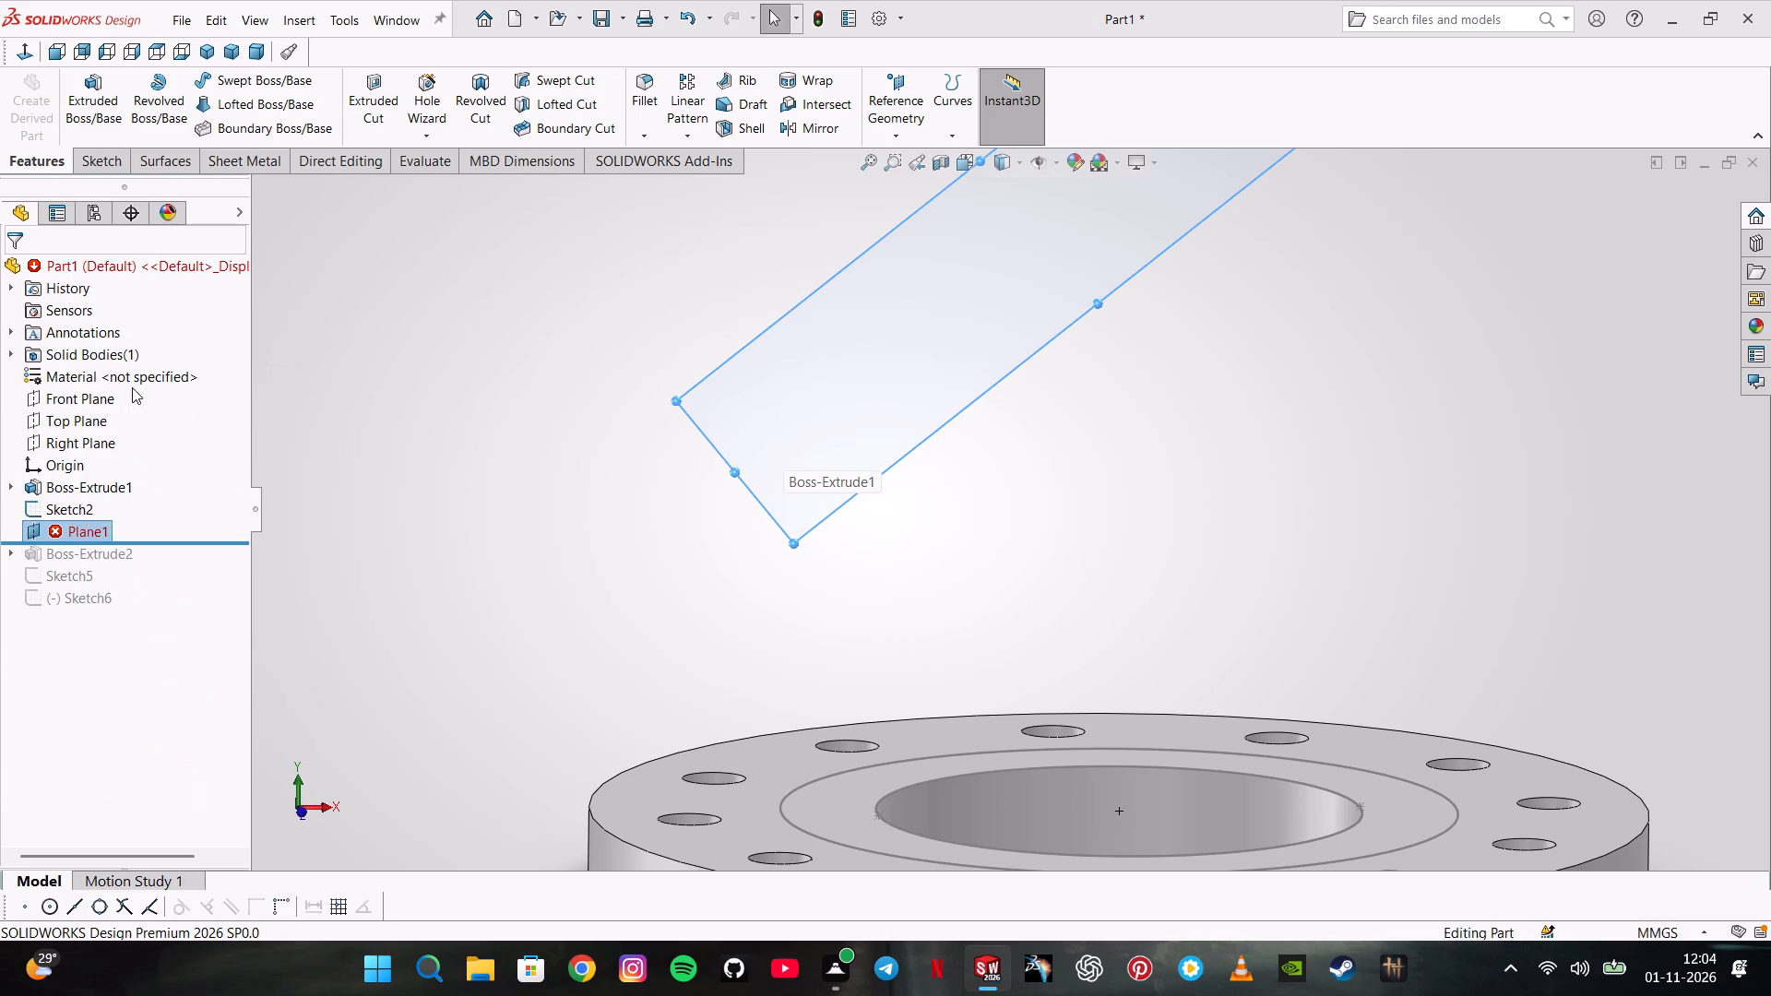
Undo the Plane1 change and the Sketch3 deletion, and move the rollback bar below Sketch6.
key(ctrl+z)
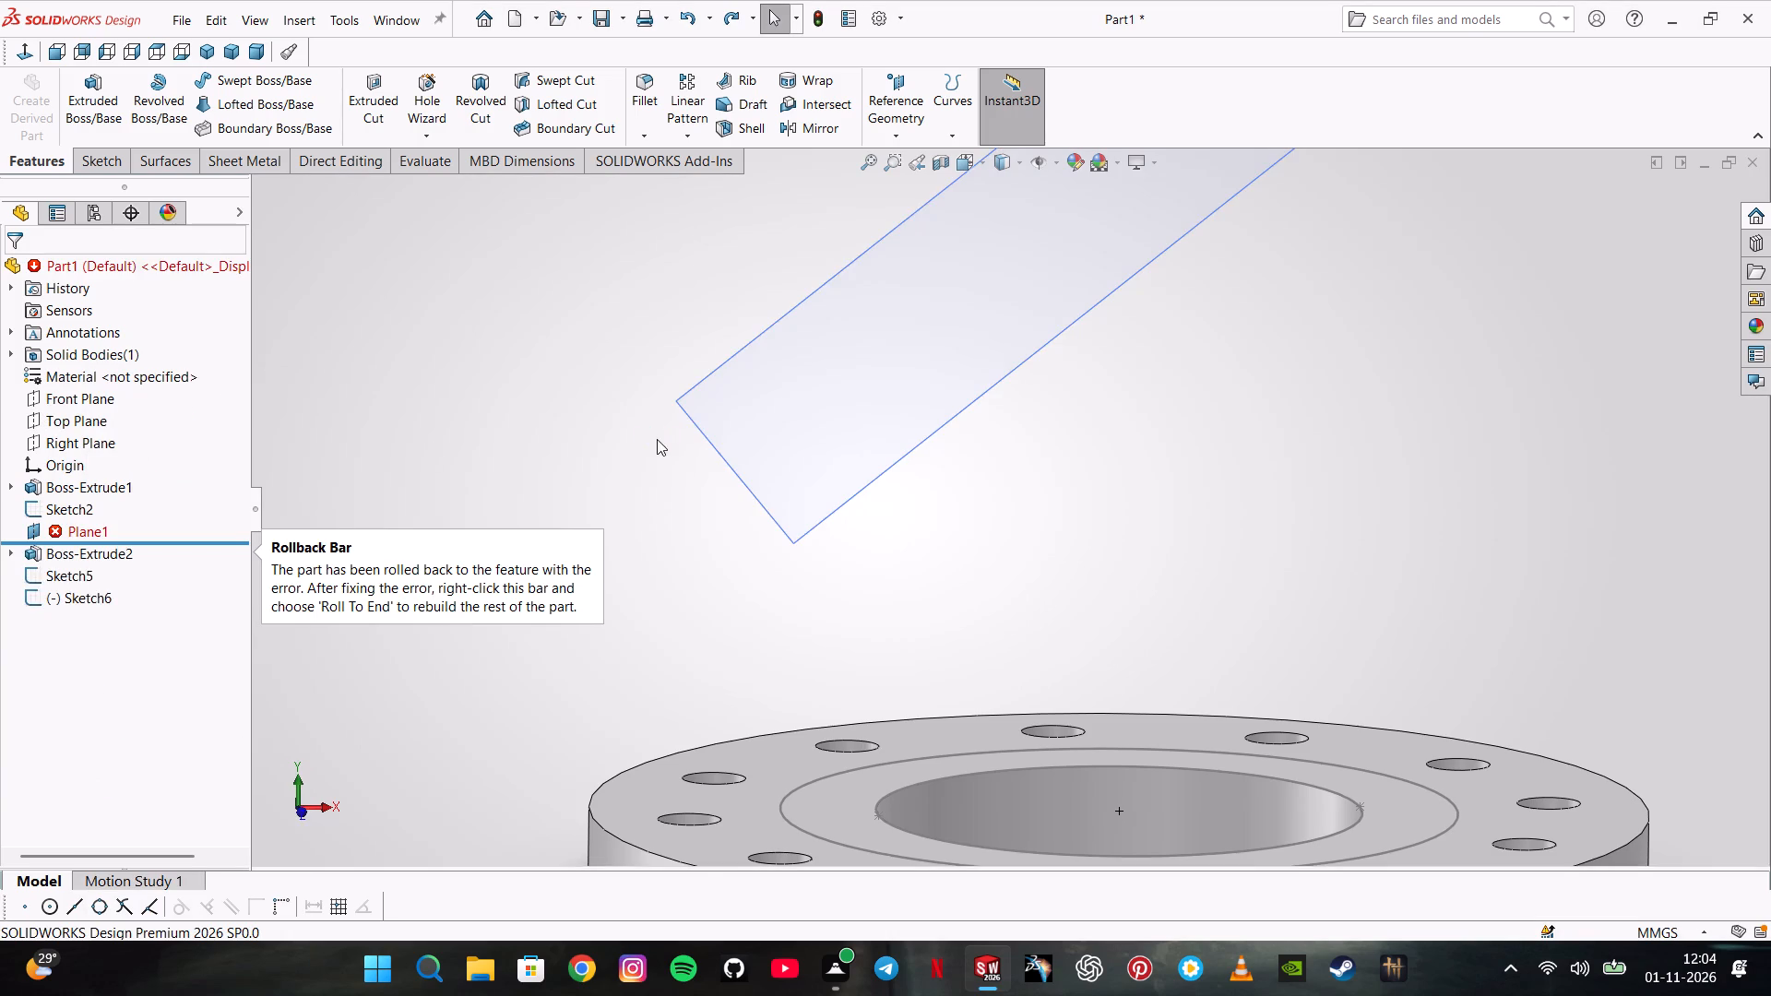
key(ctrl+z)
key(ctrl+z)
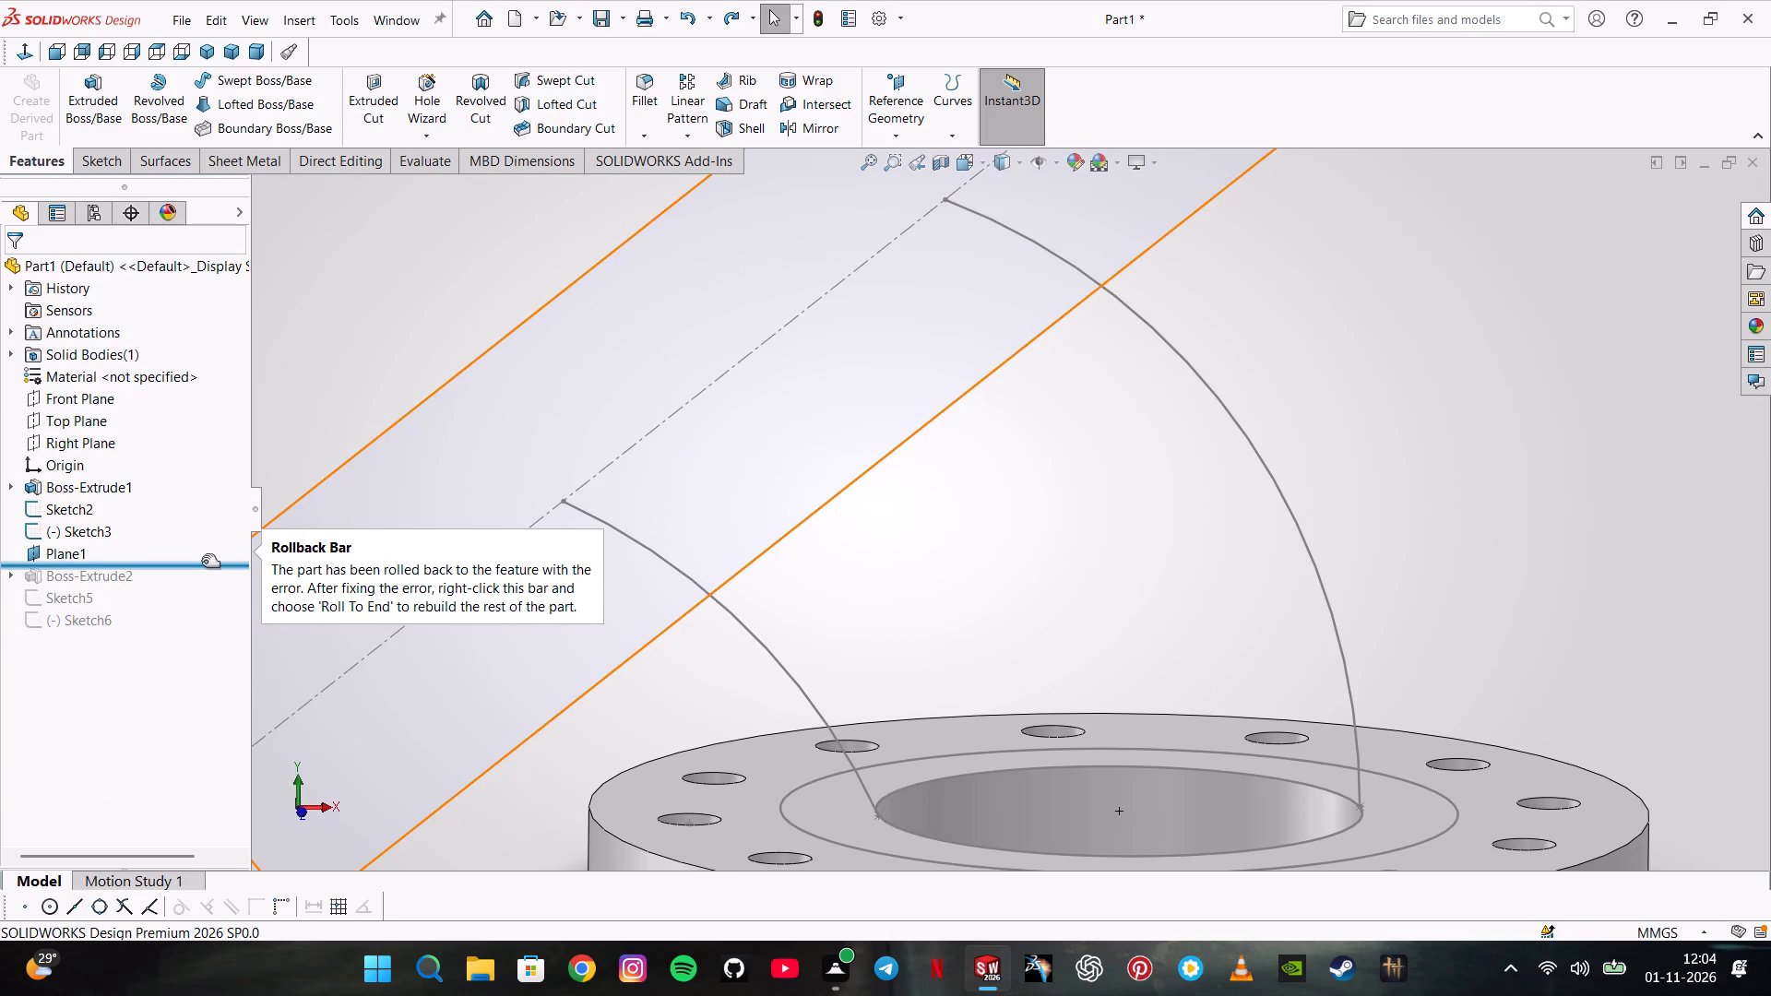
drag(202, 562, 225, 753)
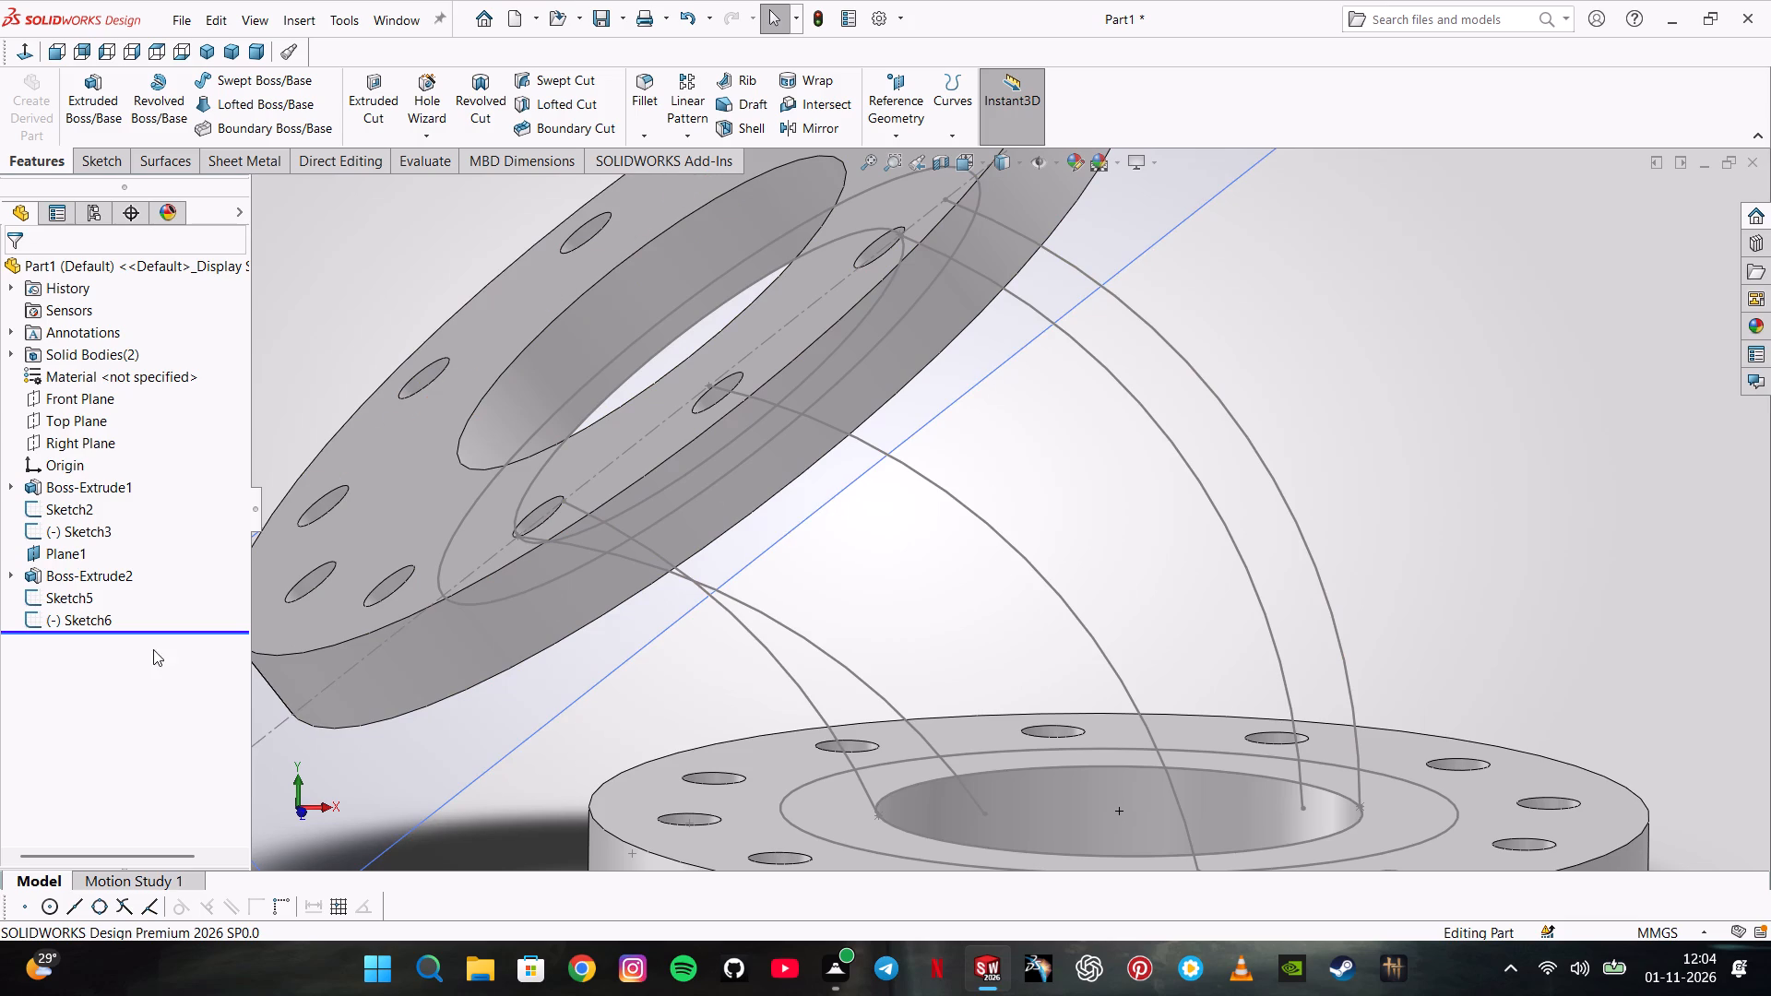
Open Sketch6, which holds the 78 mm radius arcs, for editing.
click(112, 618)
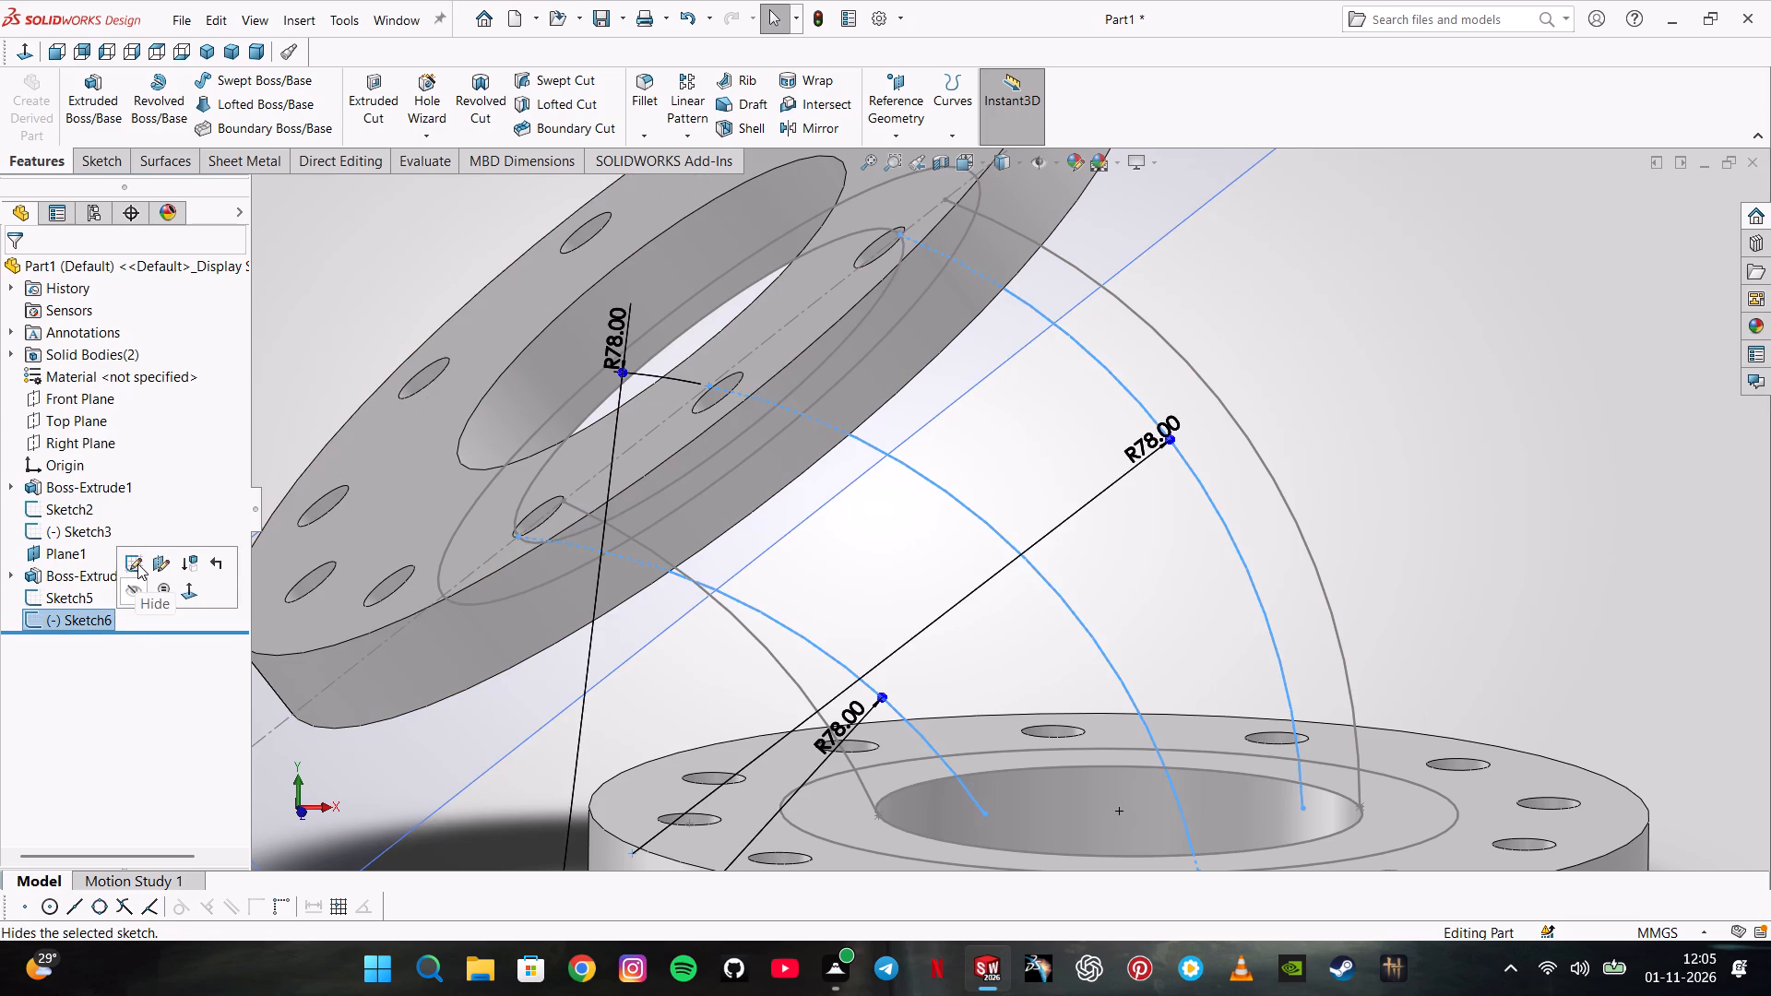
click(137, 563)
scroll(1309, 683, down, 3)
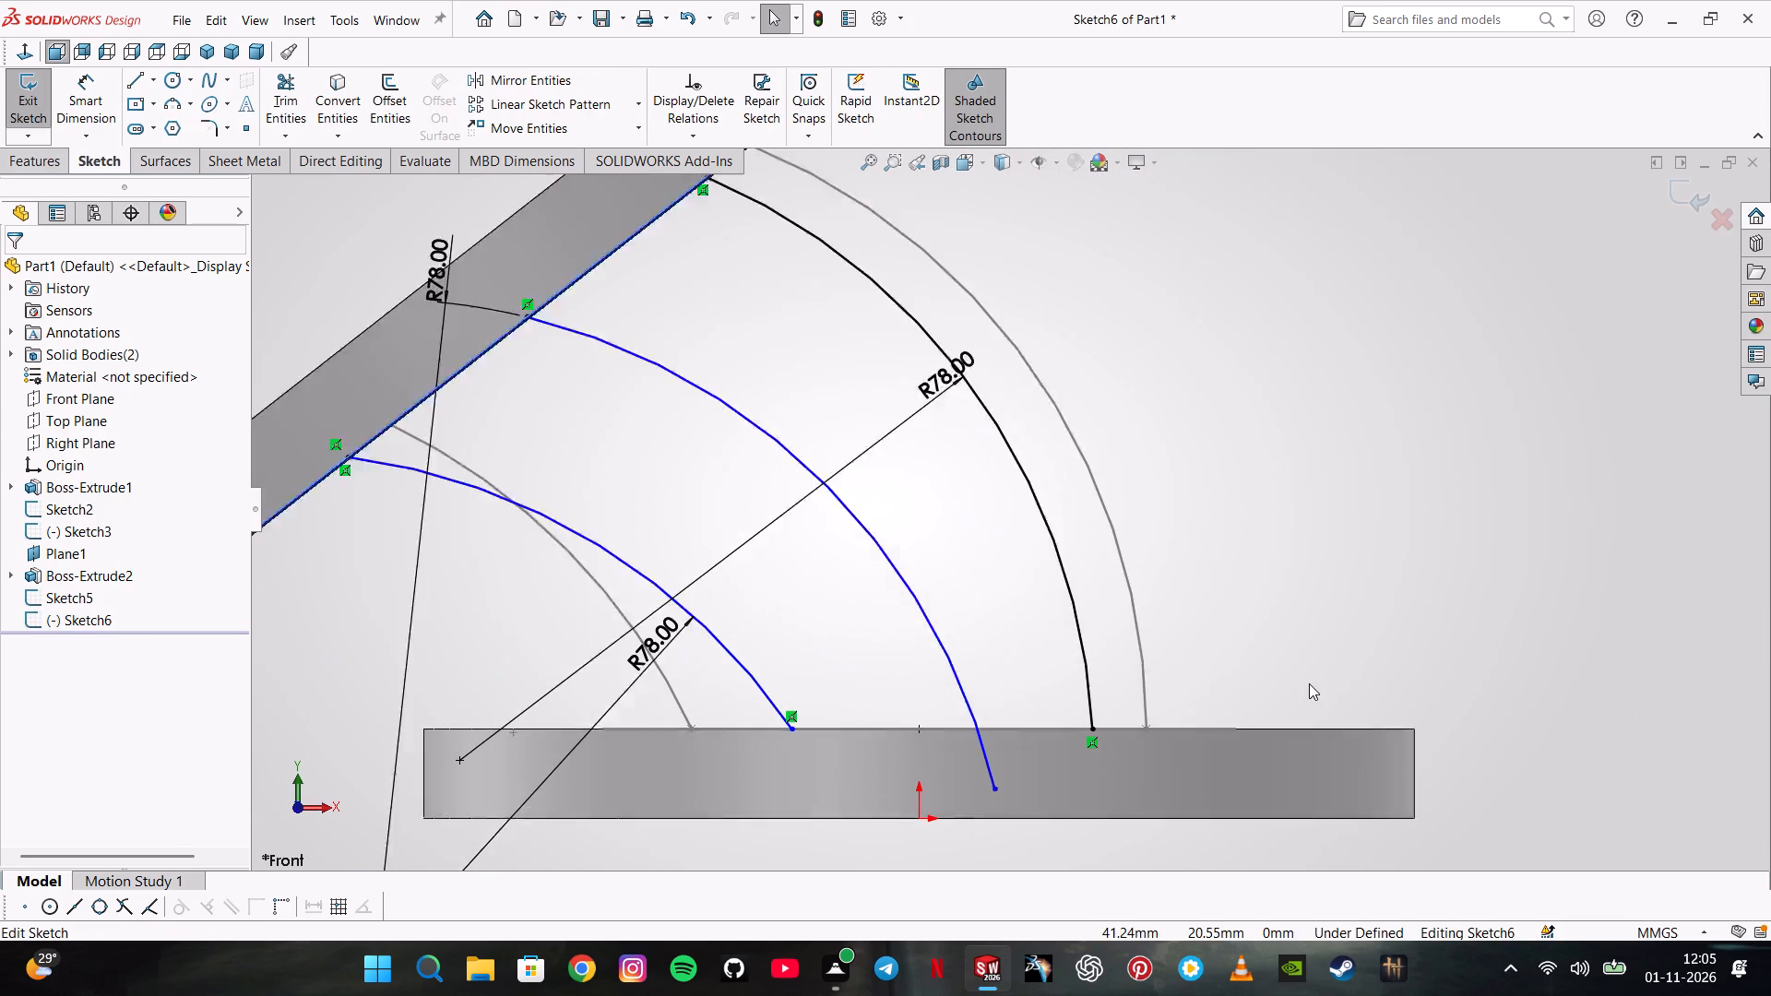
scroll(1309, 683, down, 1)
middle_drag(1099, 700, 1058, 811)
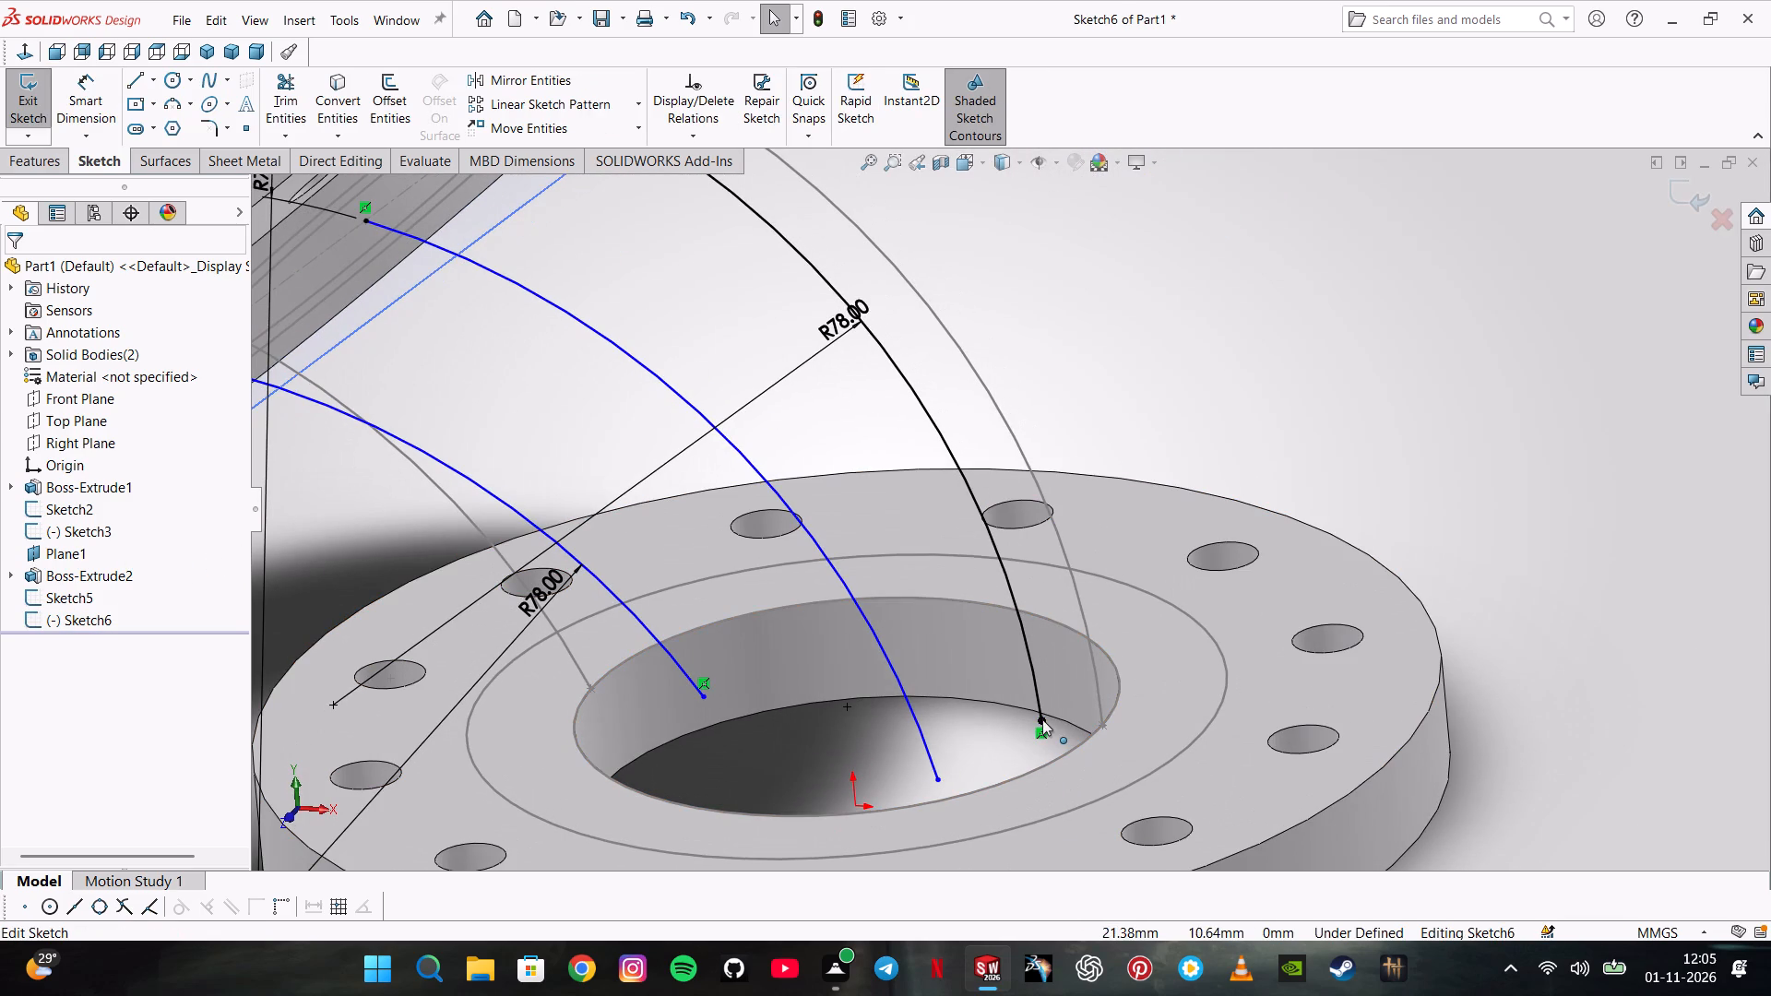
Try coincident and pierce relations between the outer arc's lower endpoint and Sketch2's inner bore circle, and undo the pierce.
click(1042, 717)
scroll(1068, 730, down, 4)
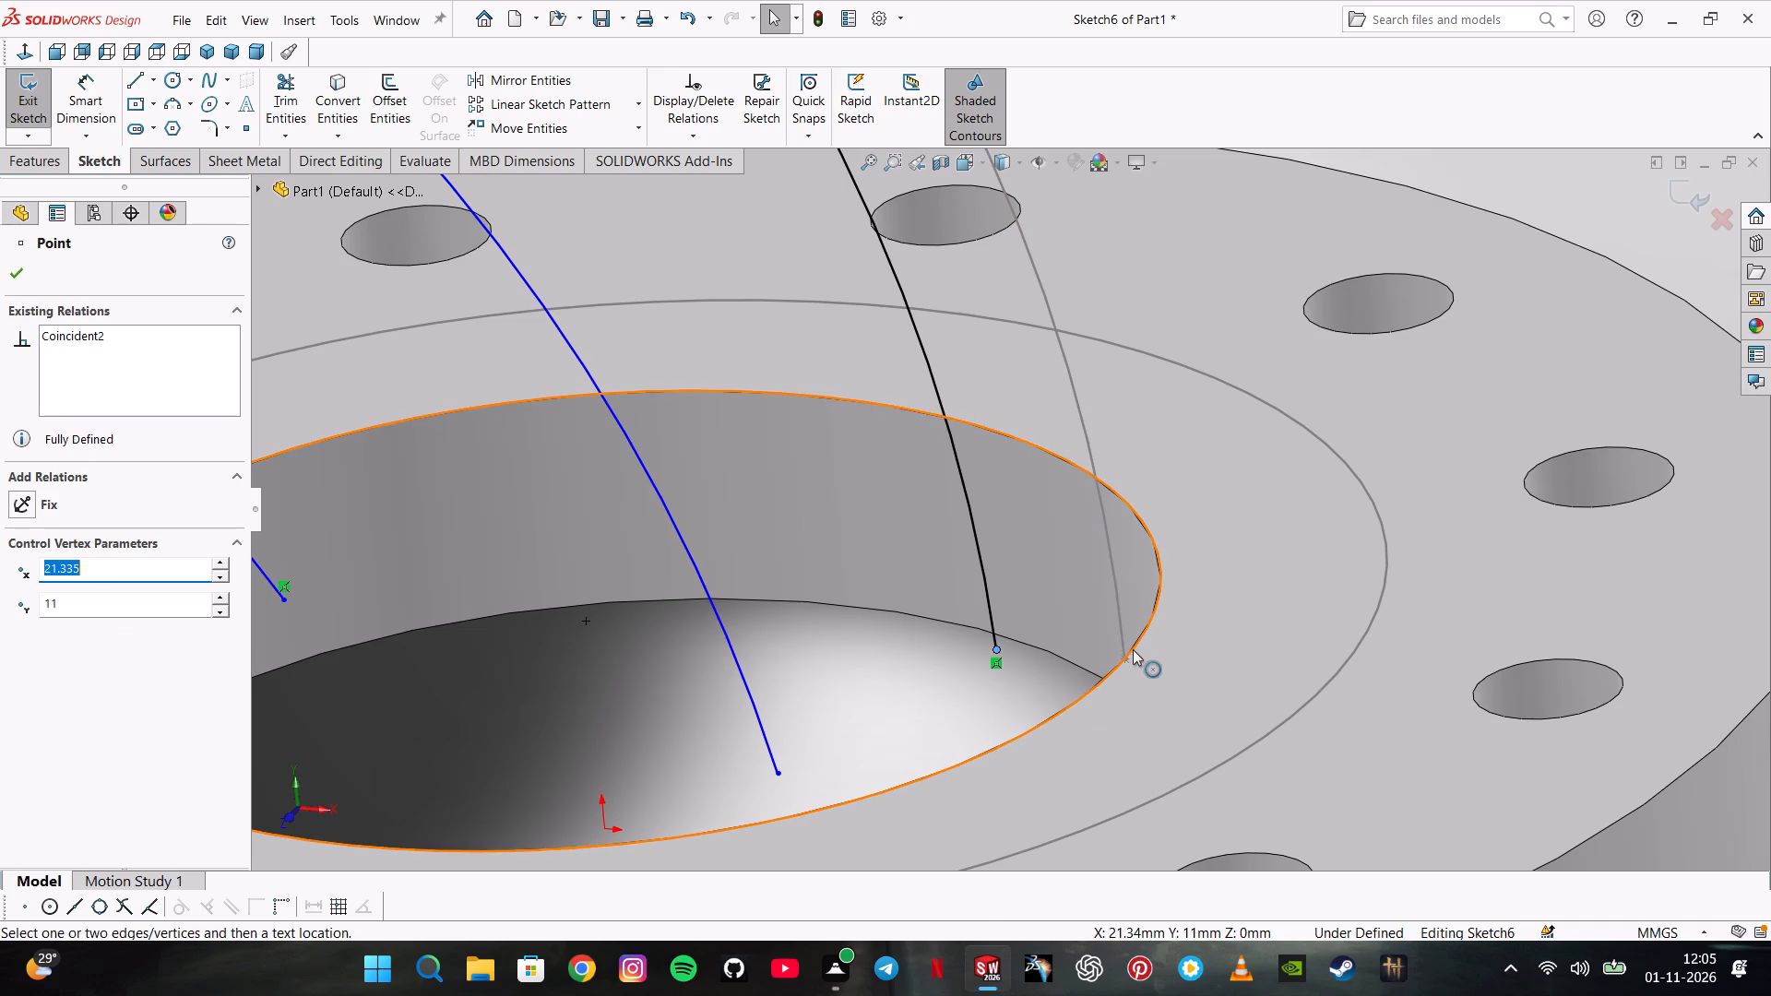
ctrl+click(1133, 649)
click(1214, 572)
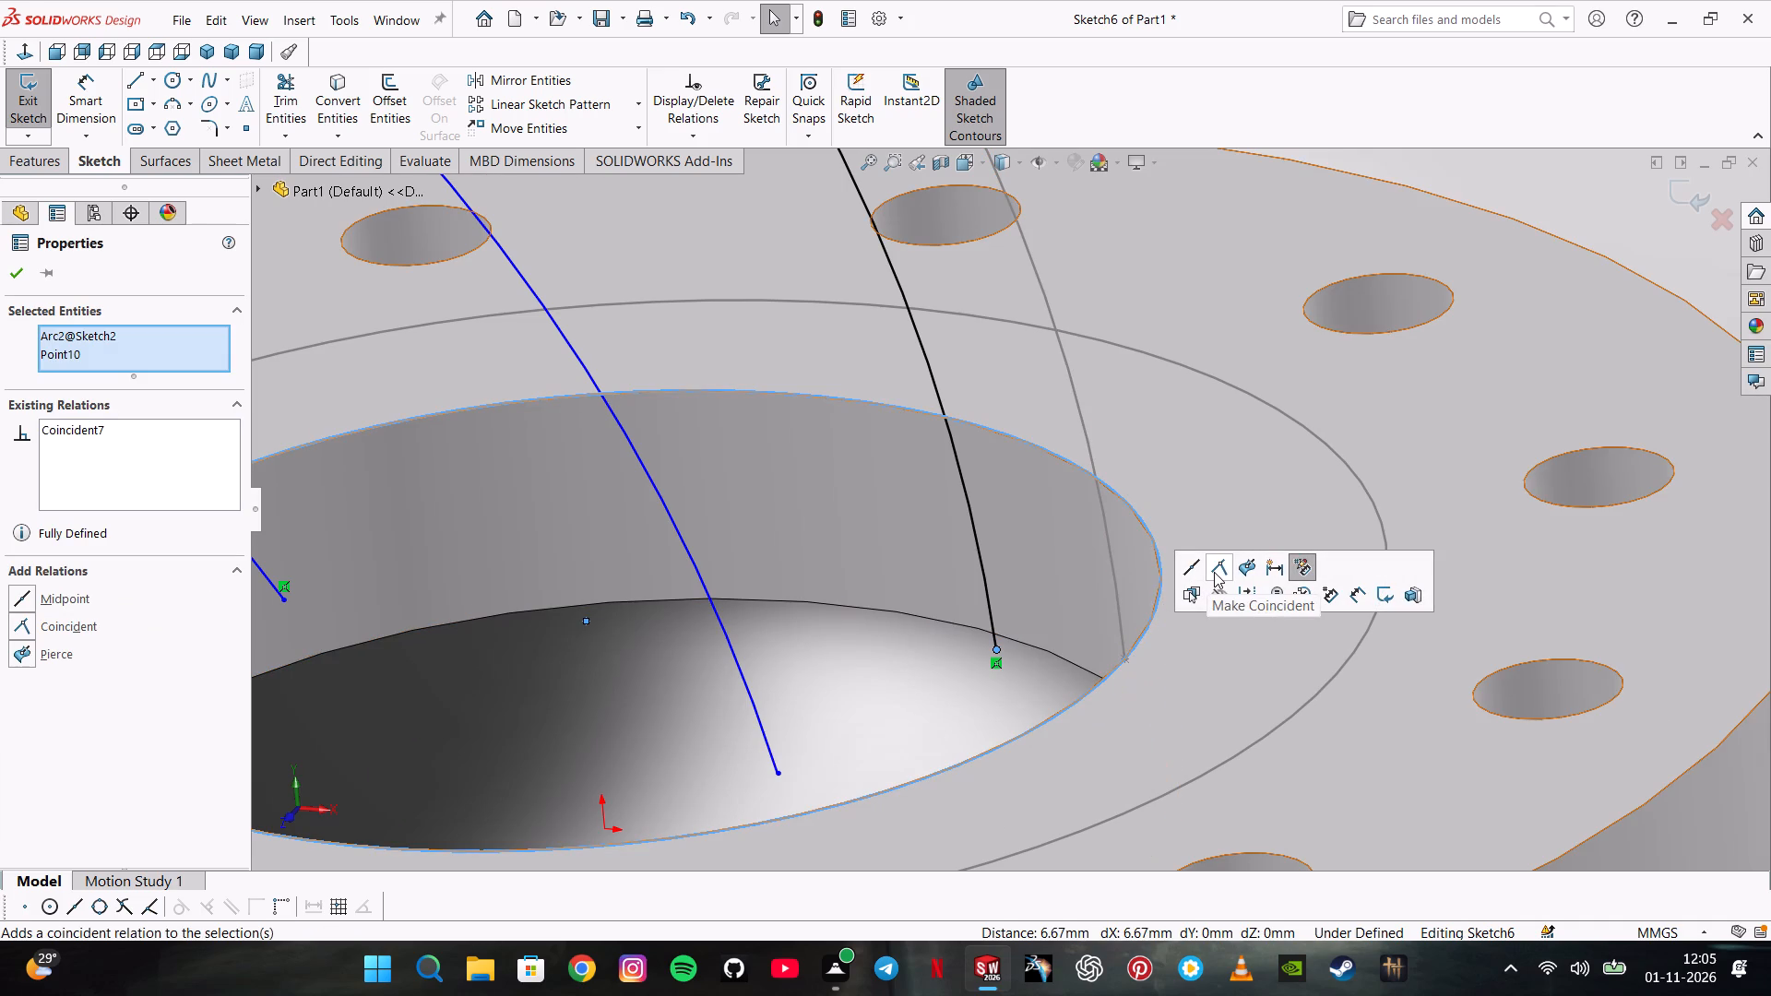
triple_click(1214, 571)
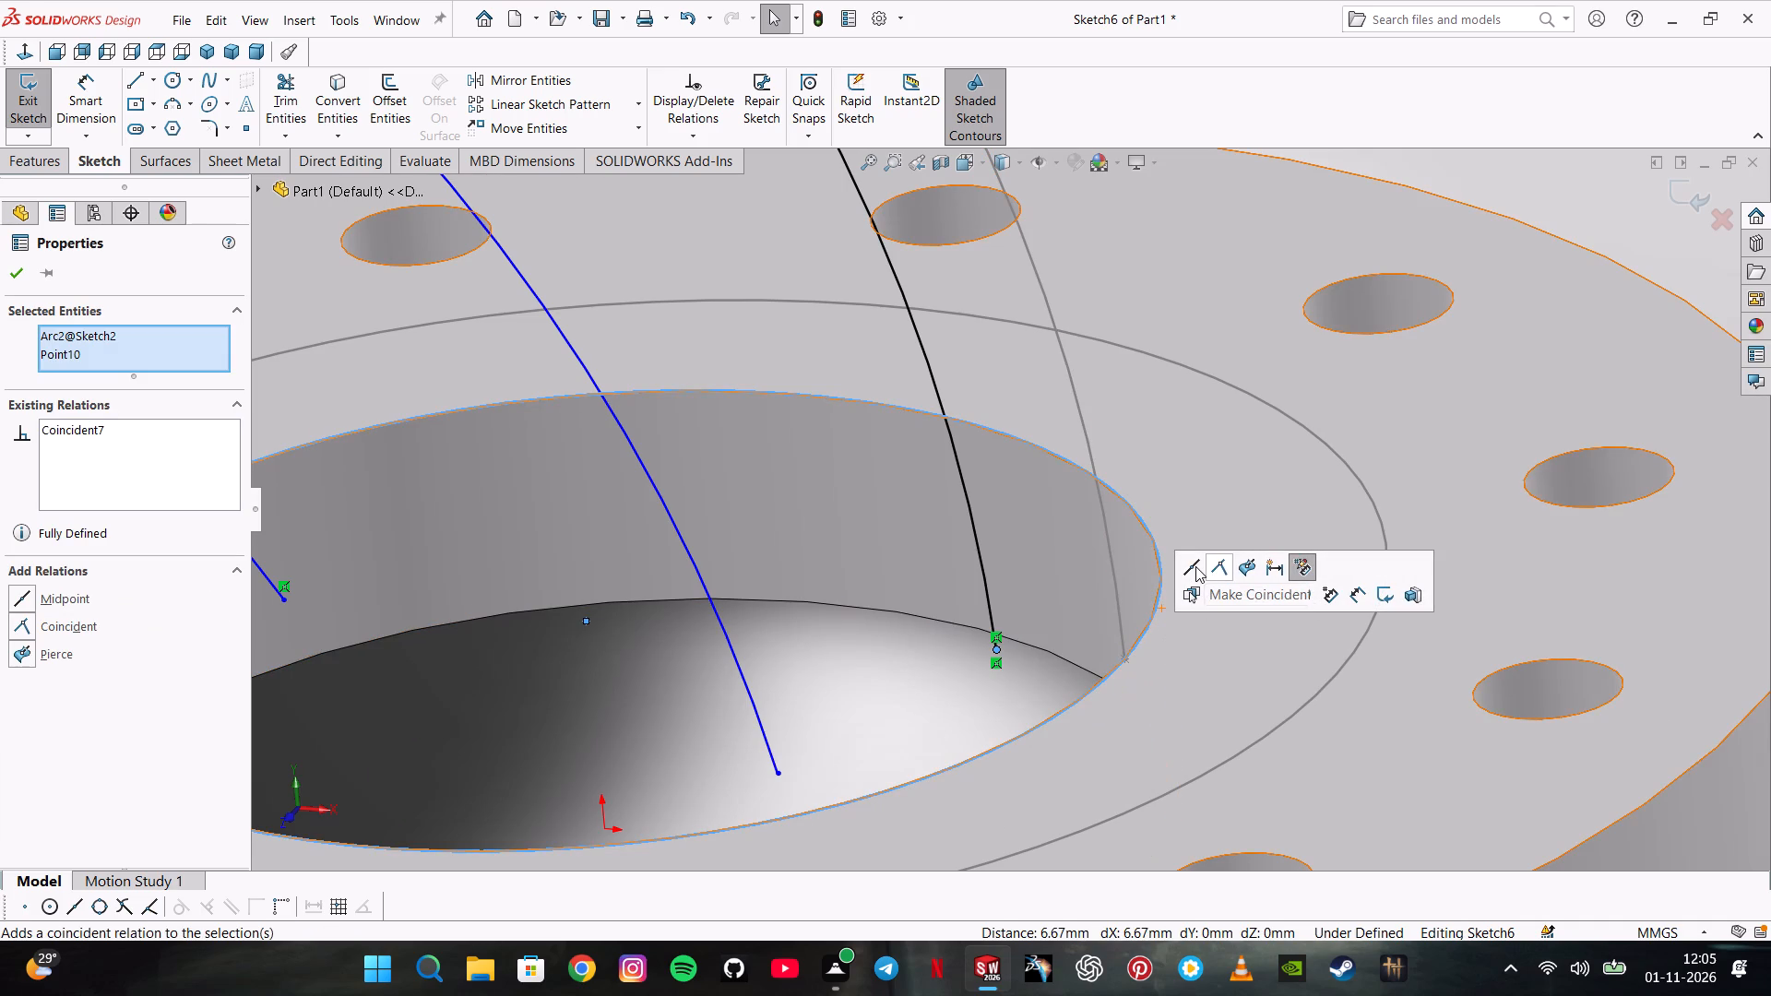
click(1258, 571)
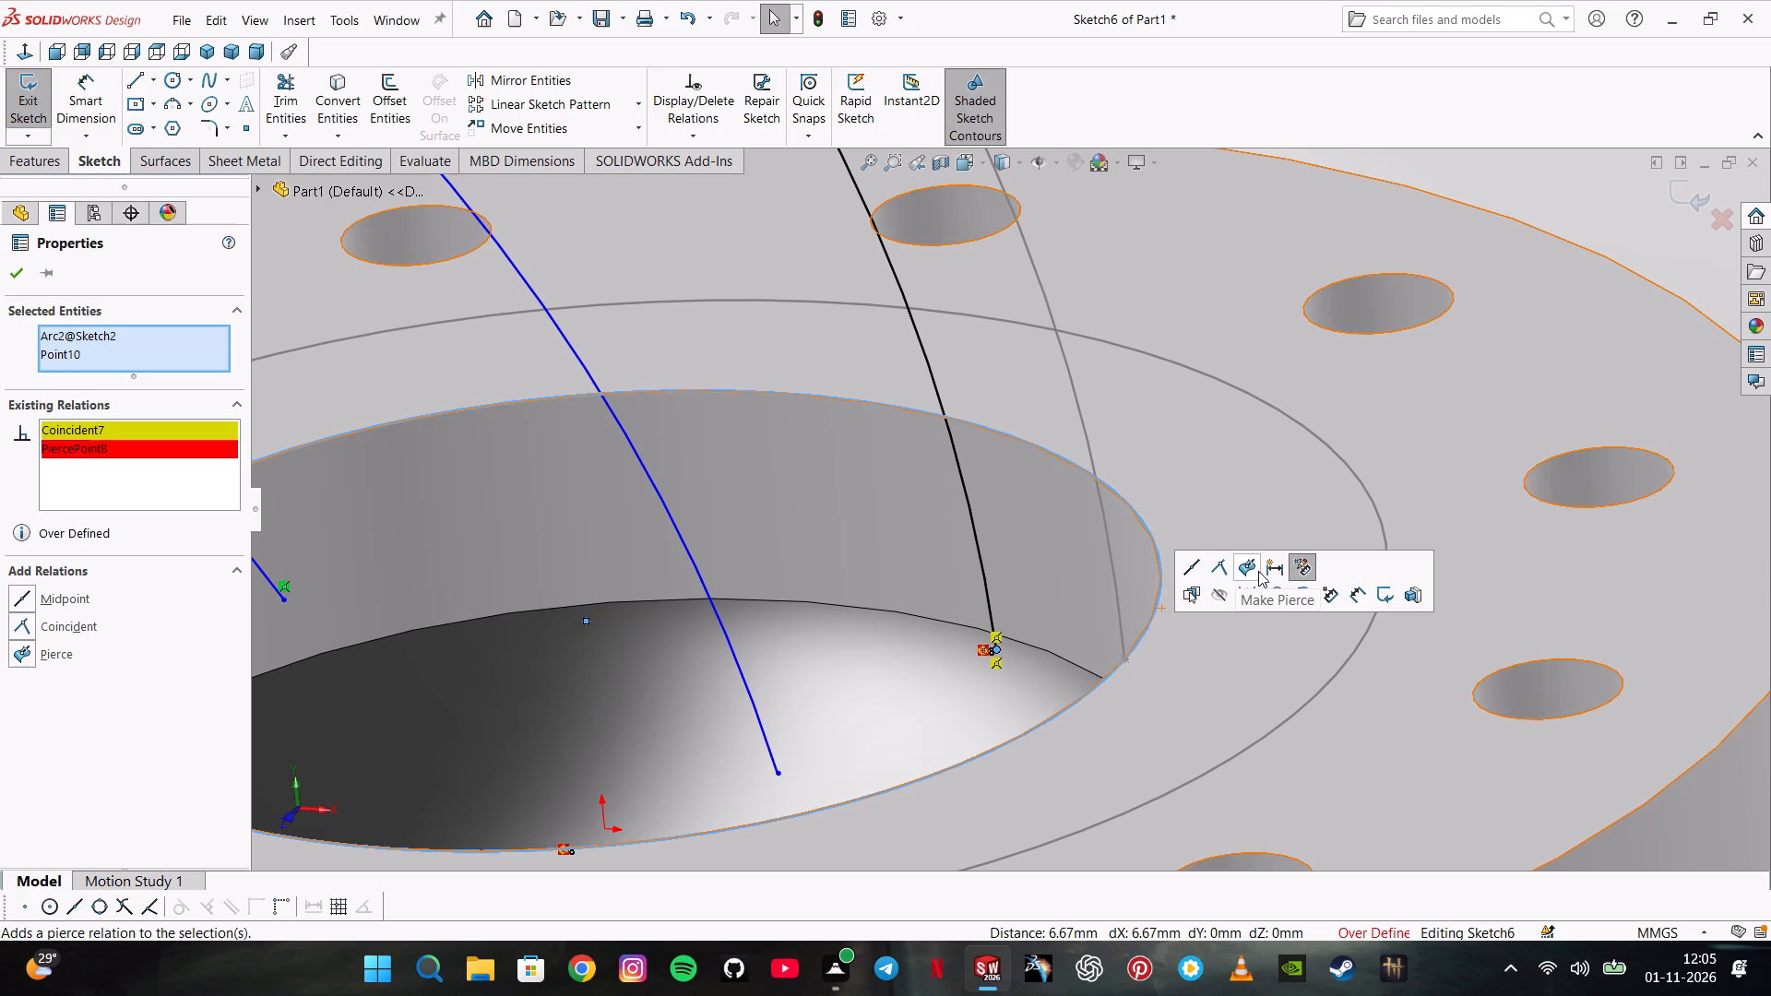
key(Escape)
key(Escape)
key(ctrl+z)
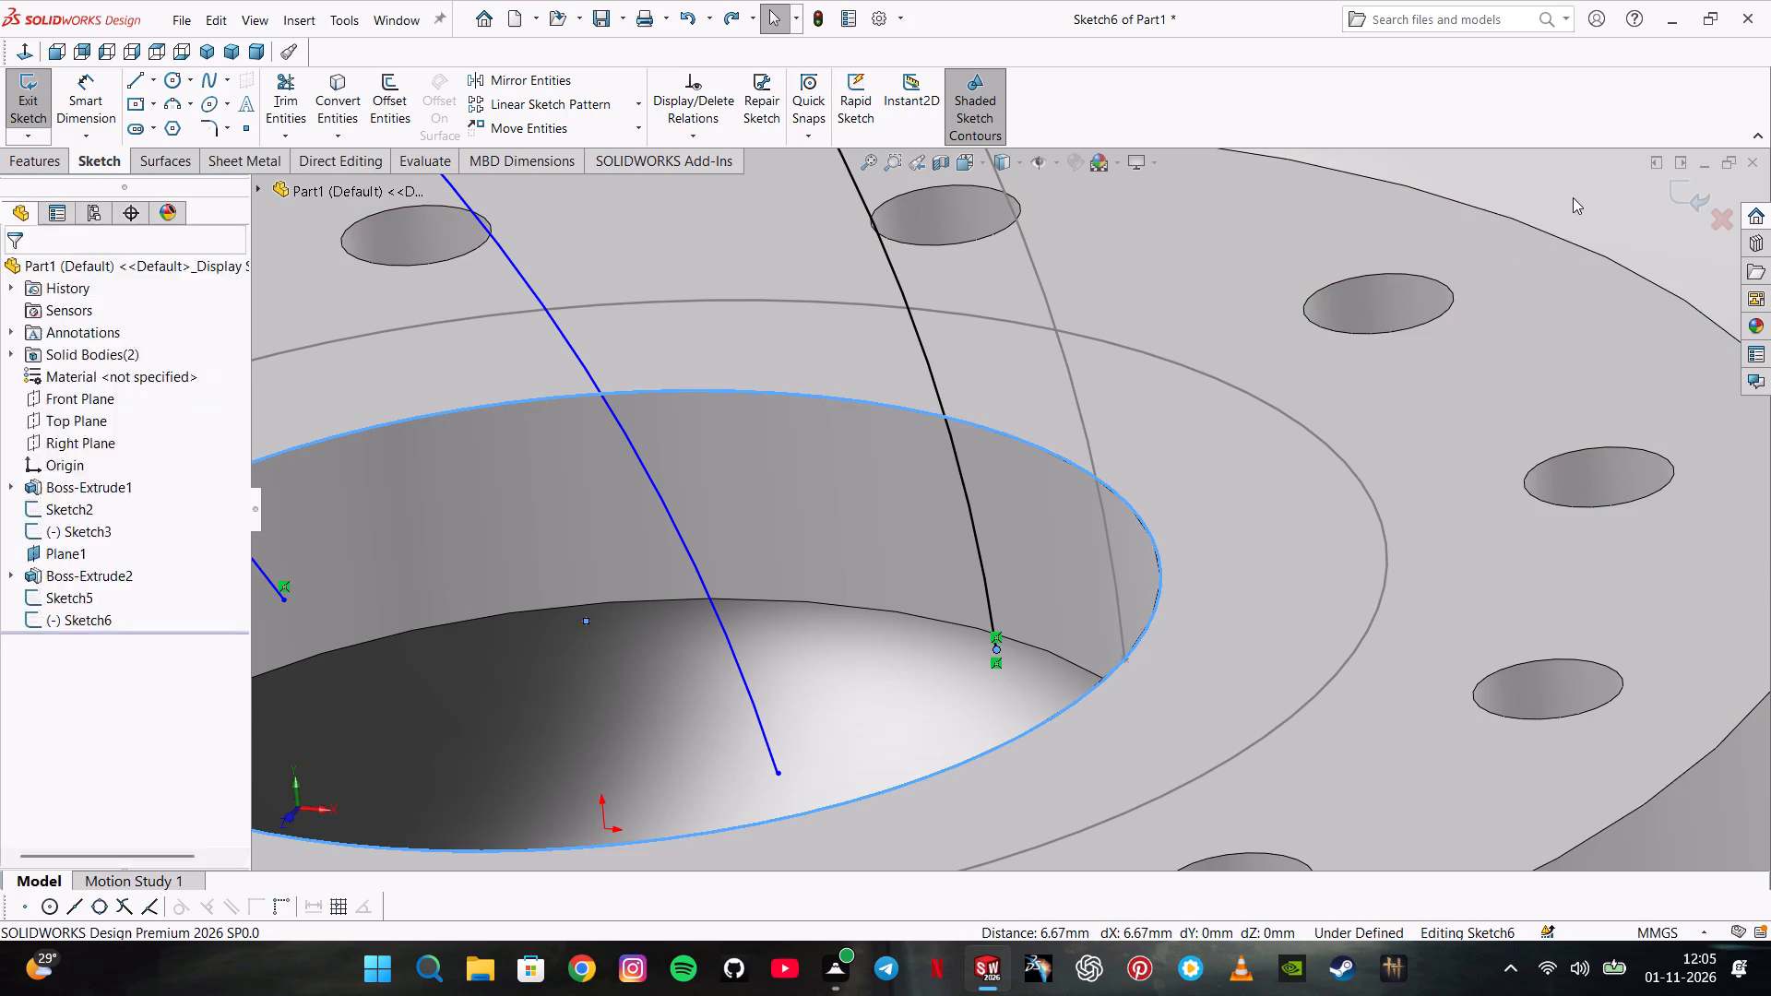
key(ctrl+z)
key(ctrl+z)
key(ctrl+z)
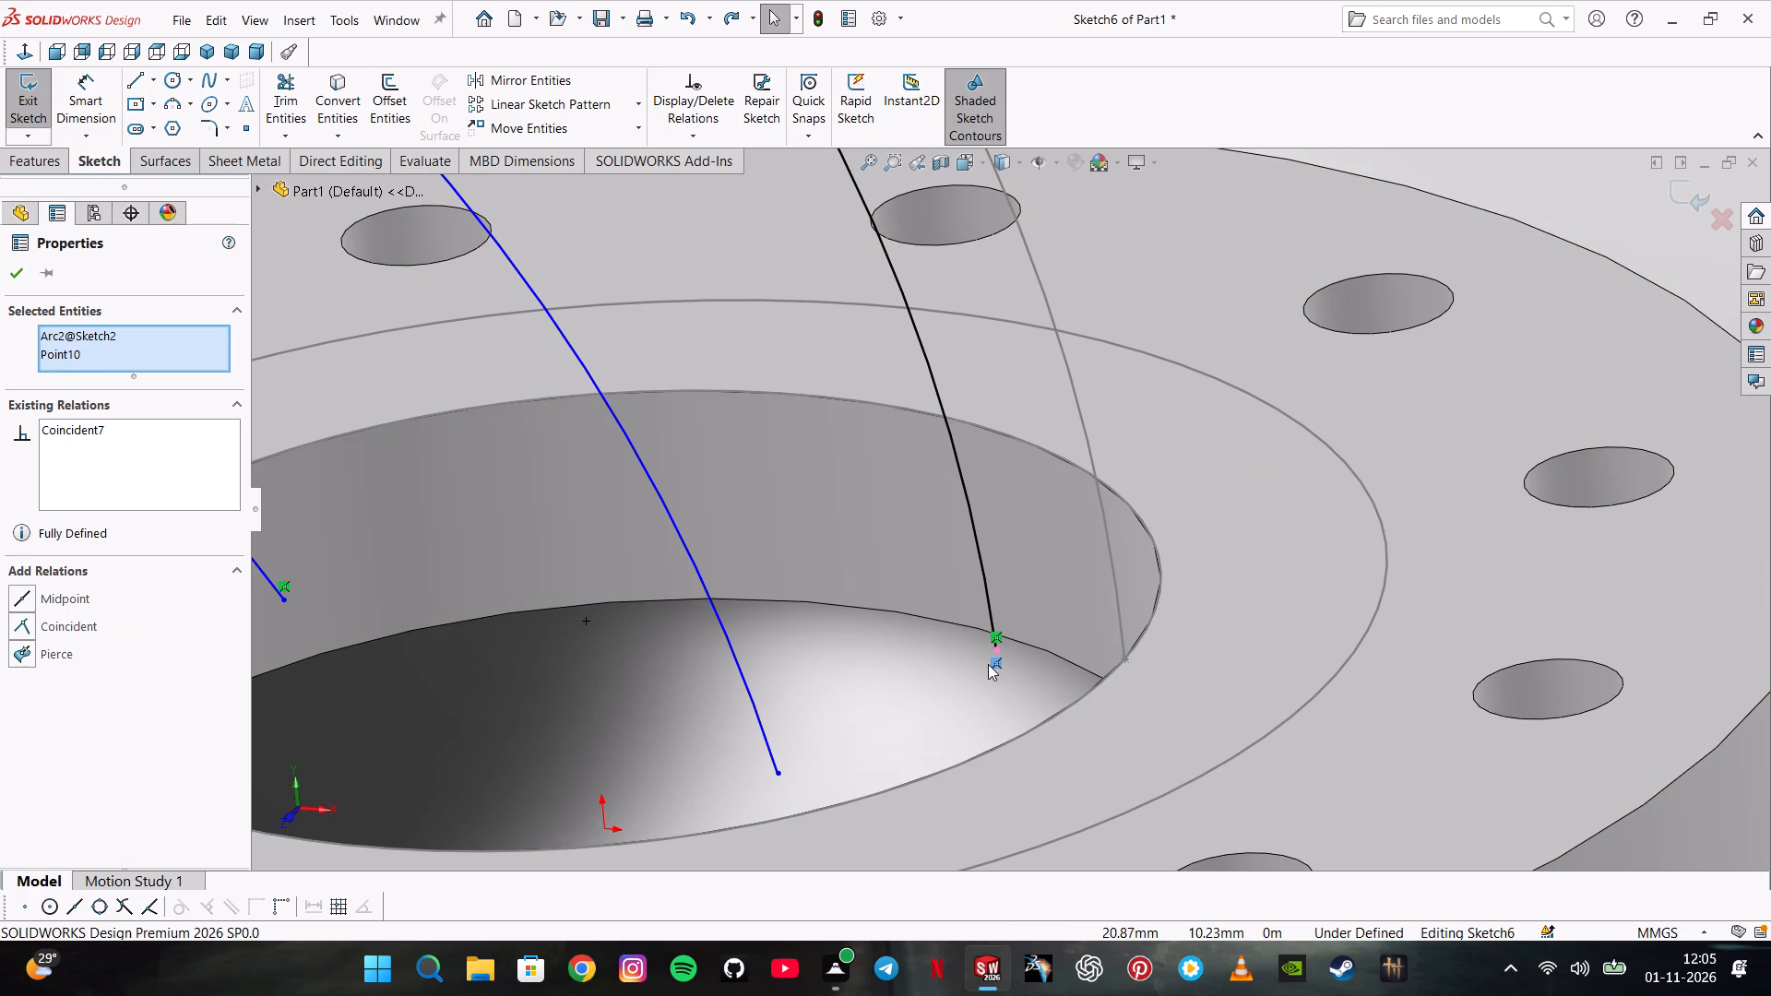
Delete the coincident relations on the outer arc's lower endpoint in Sketch6.
key(Delete)
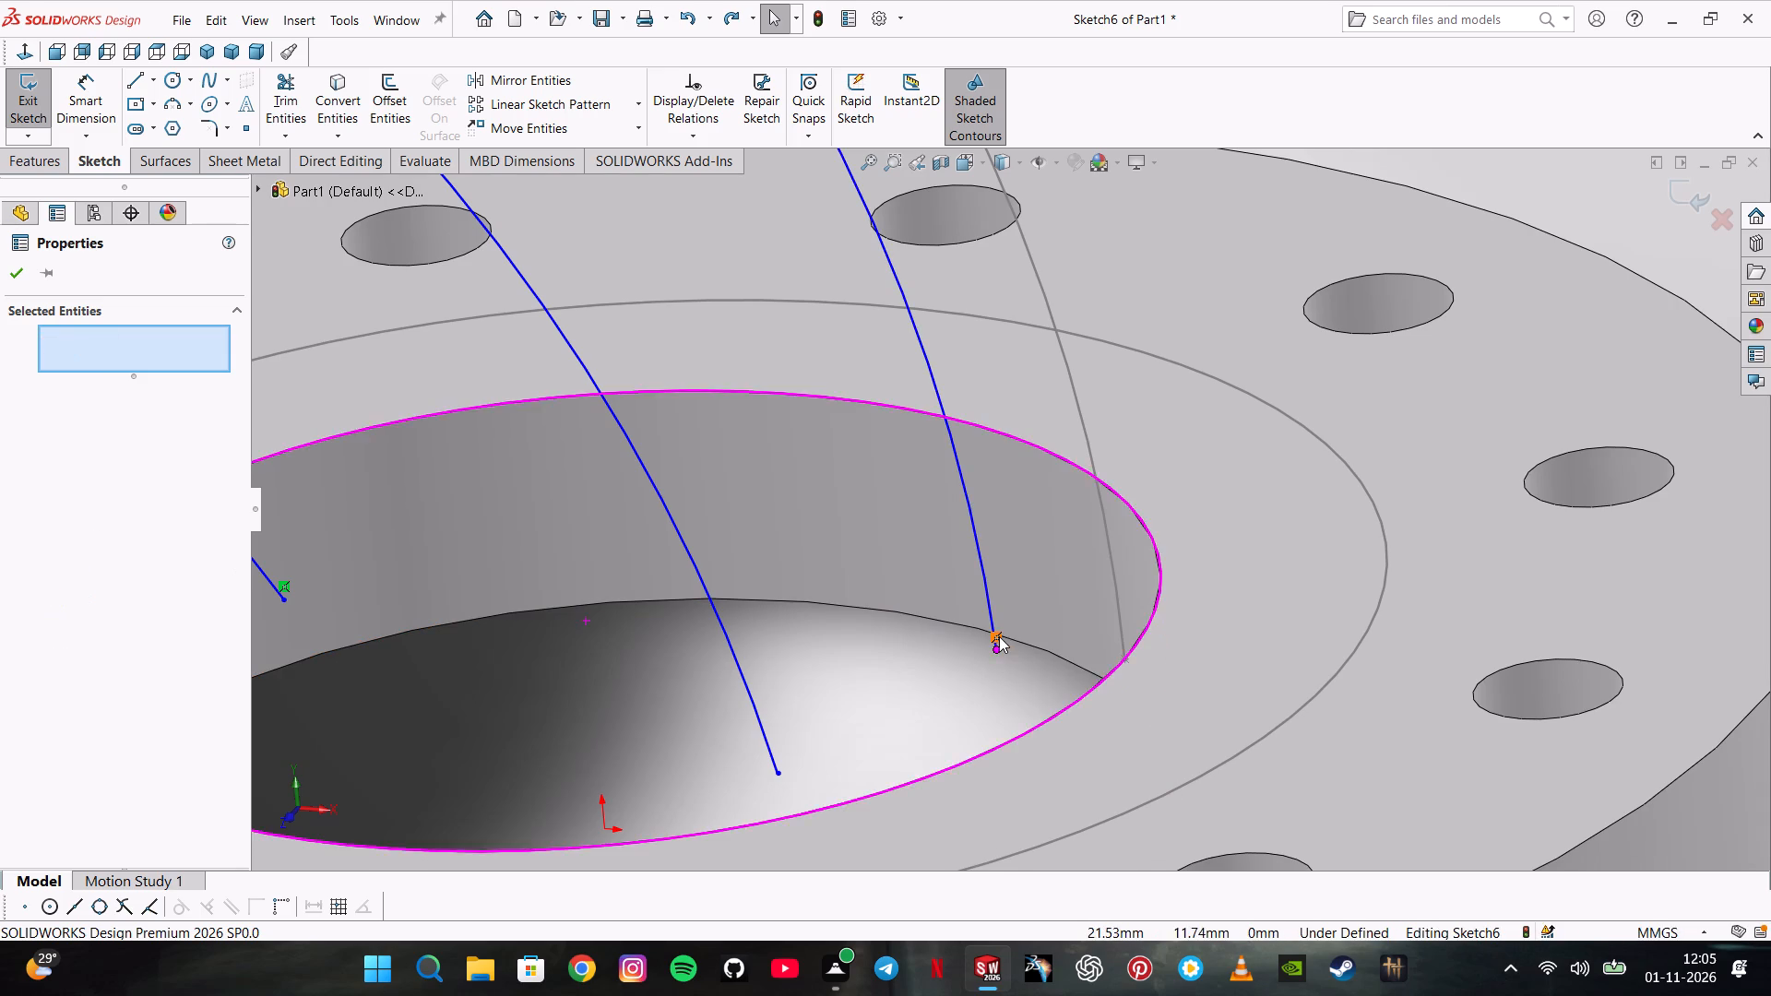
click(999, 636)
key(Delete)
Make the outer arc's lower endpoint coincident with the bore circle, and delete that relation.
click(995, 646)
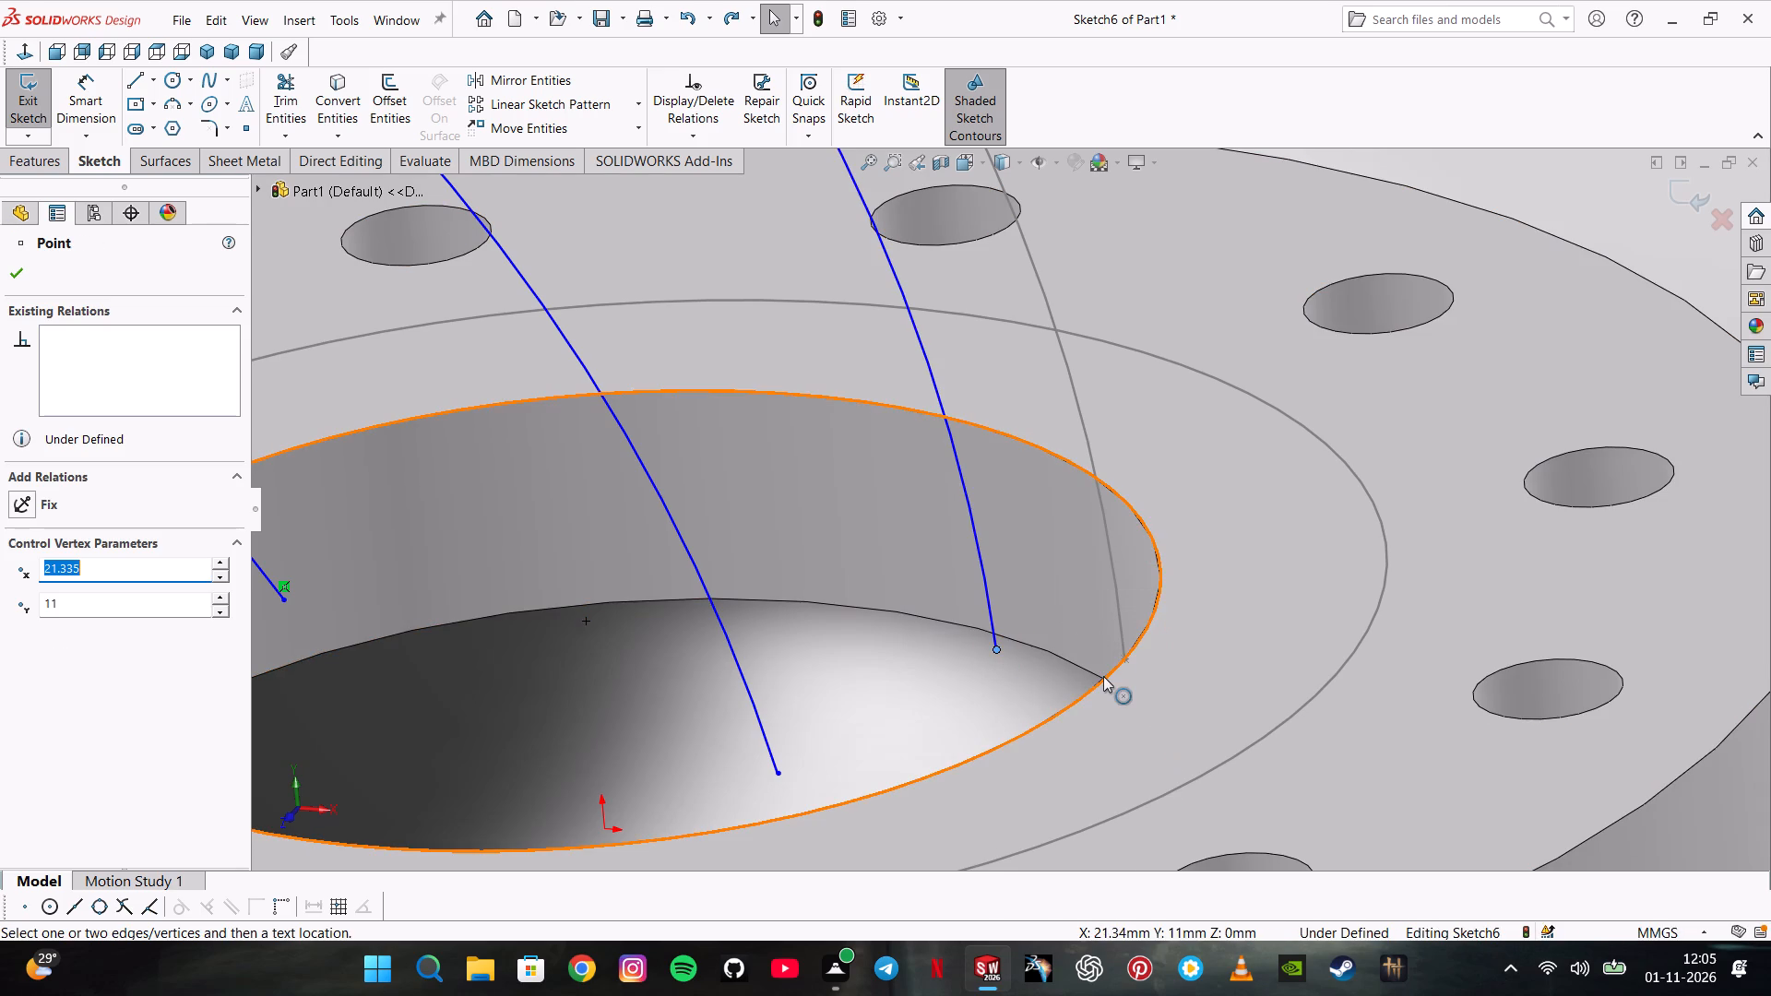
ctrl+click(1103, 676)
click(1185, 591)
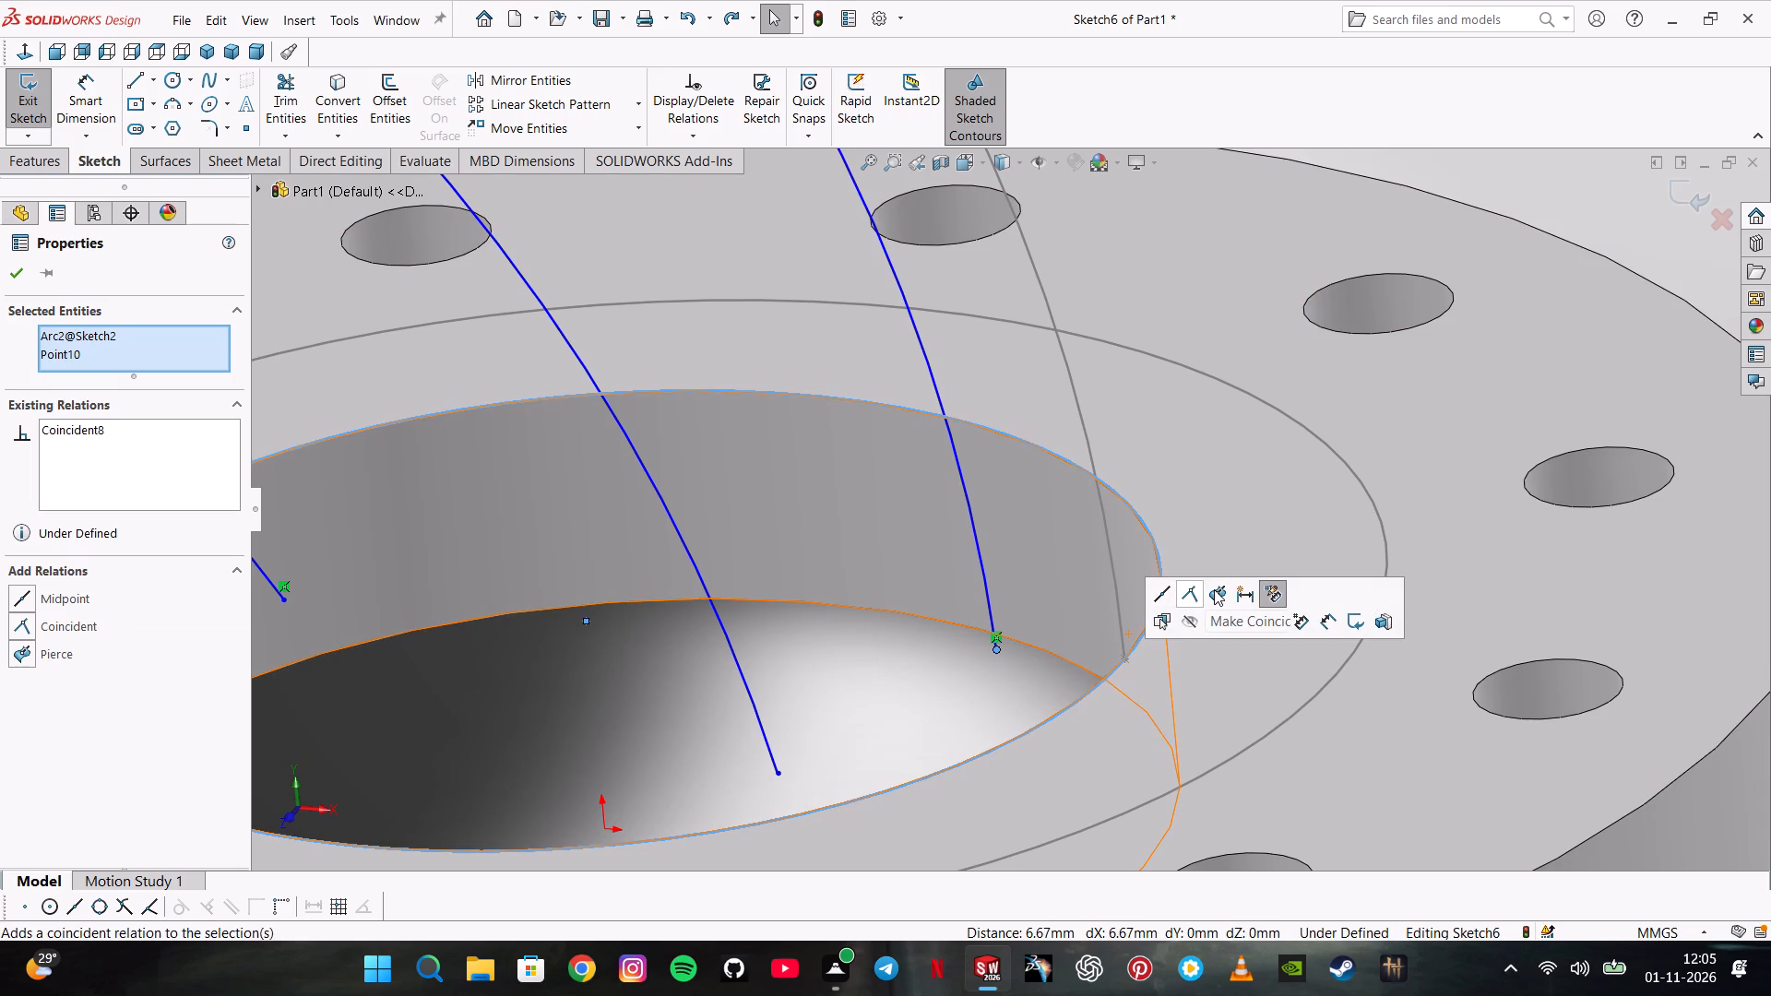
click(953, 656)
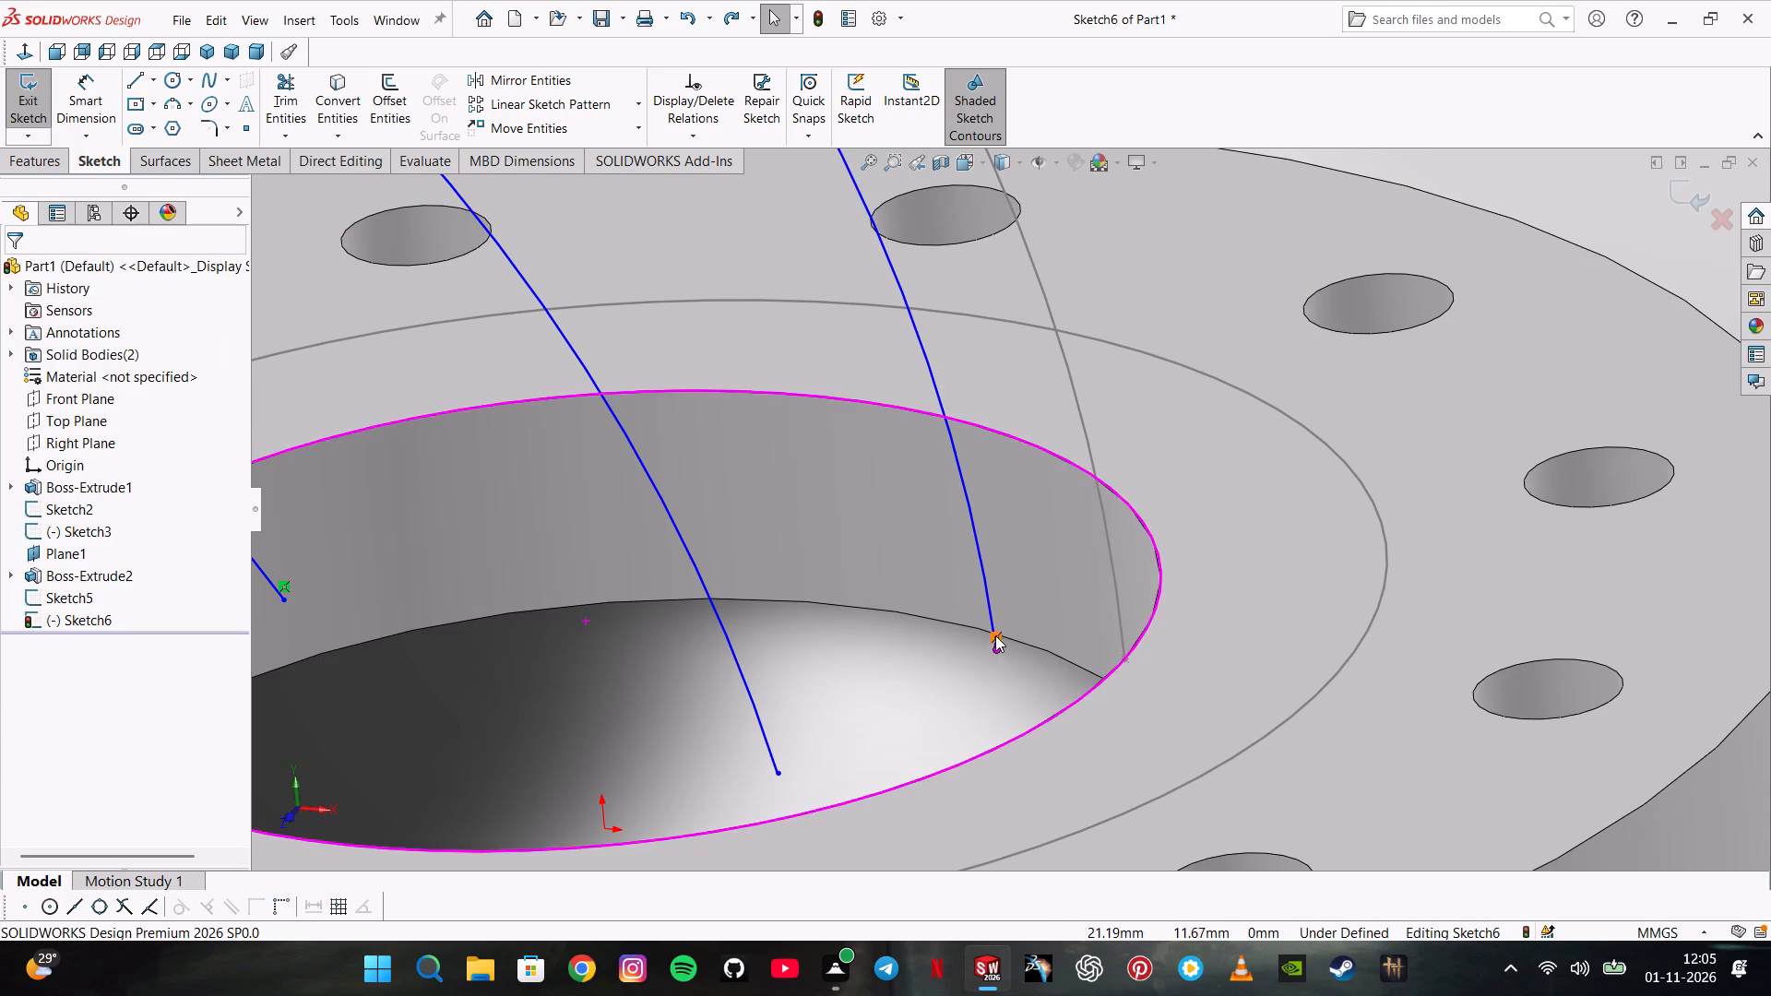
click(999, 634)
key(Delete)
Add a pierce relation between the outer arc's lower endpoint and Sketch2's inner bore circle.
click(992, 646)
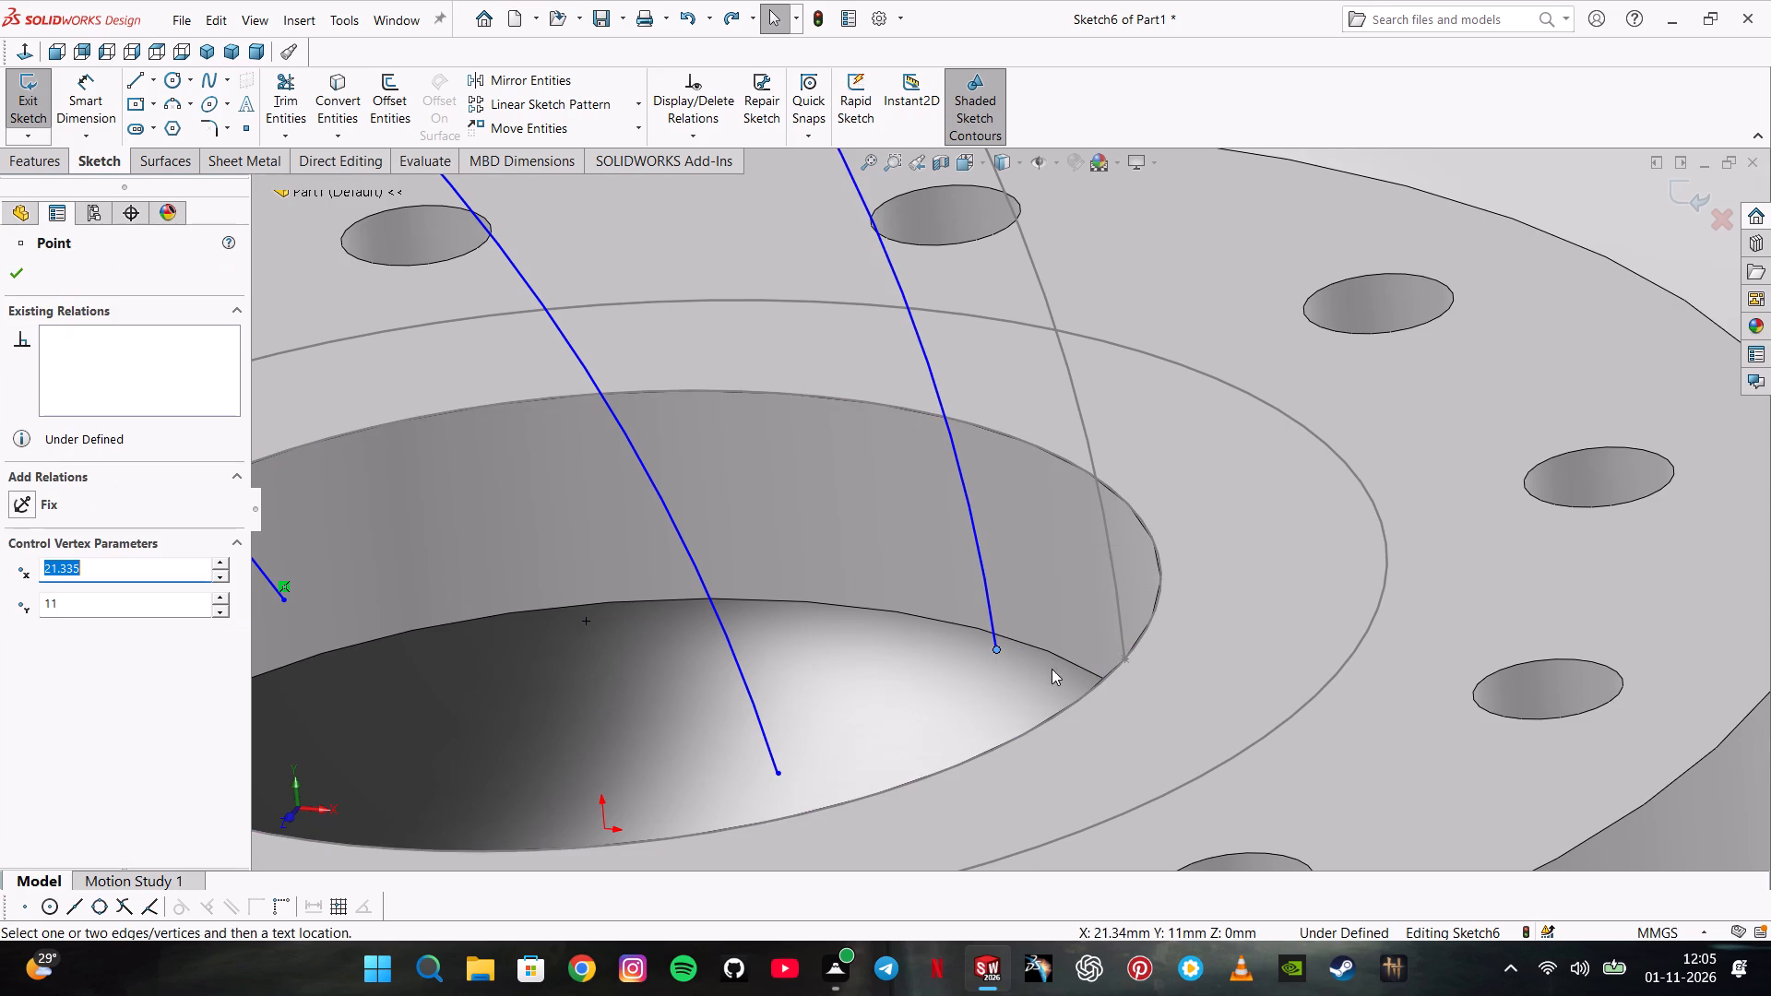
ctrl+click(1084, 697)
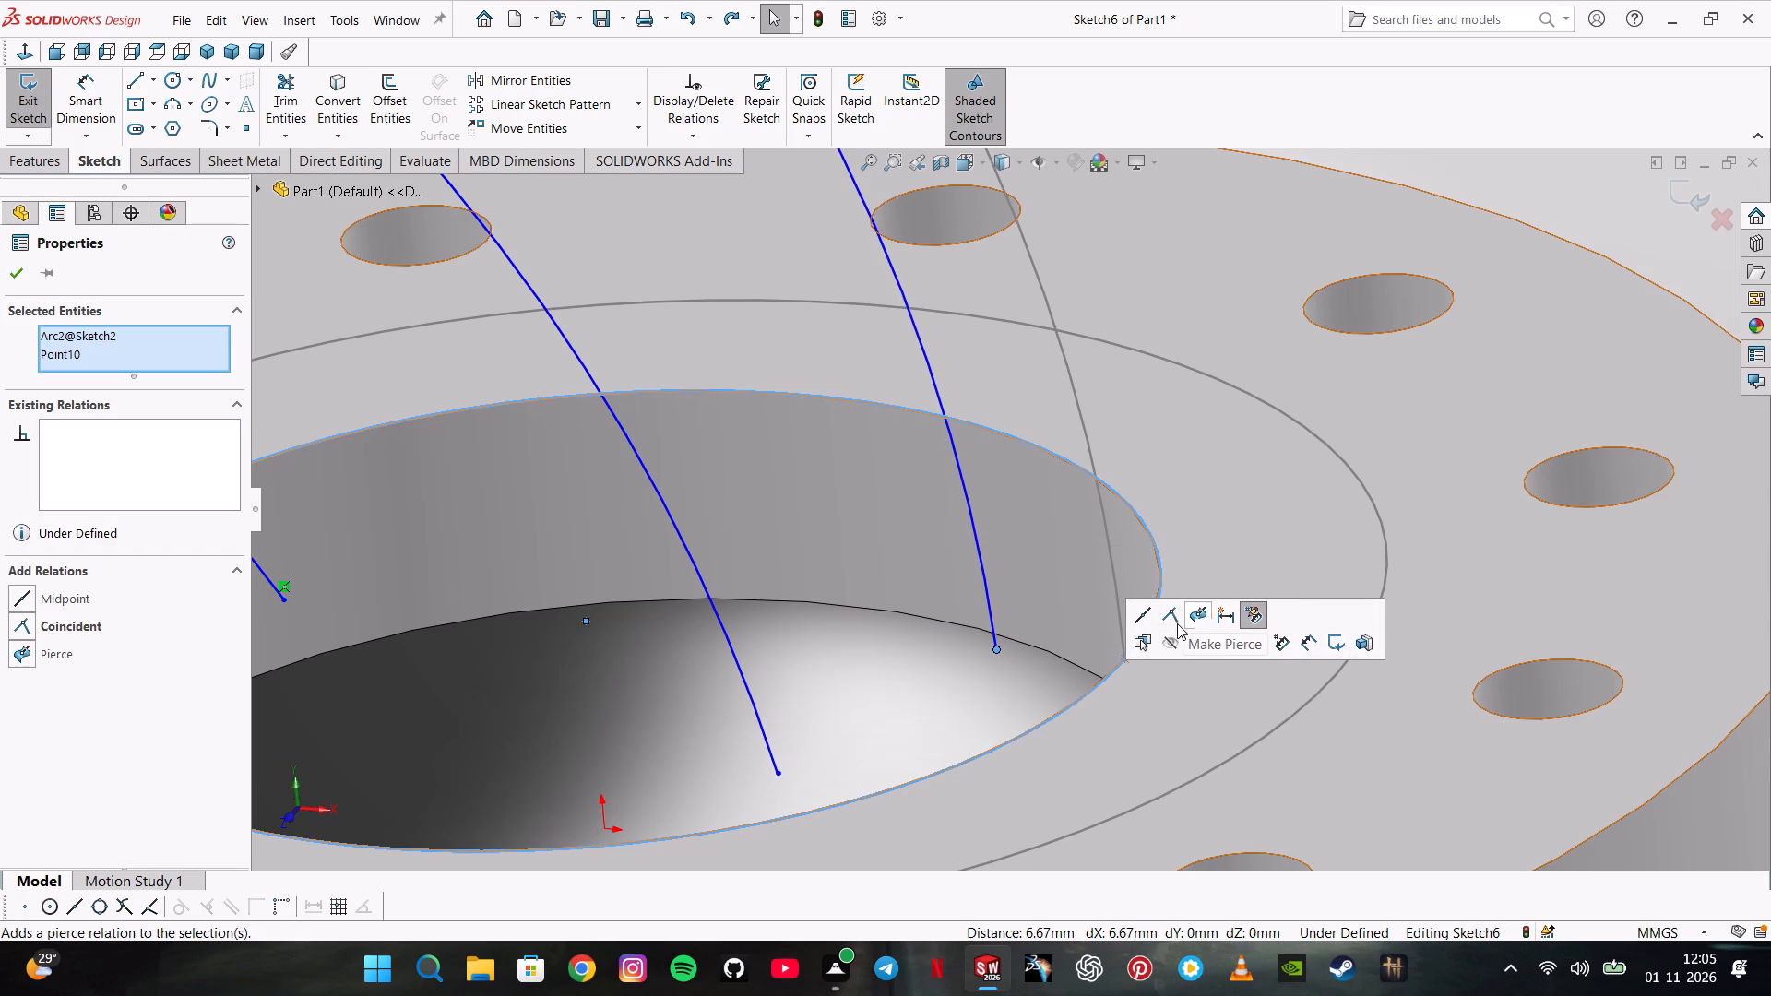
click(1193, 612)
click(874, 688)
middle_click(861, 622)
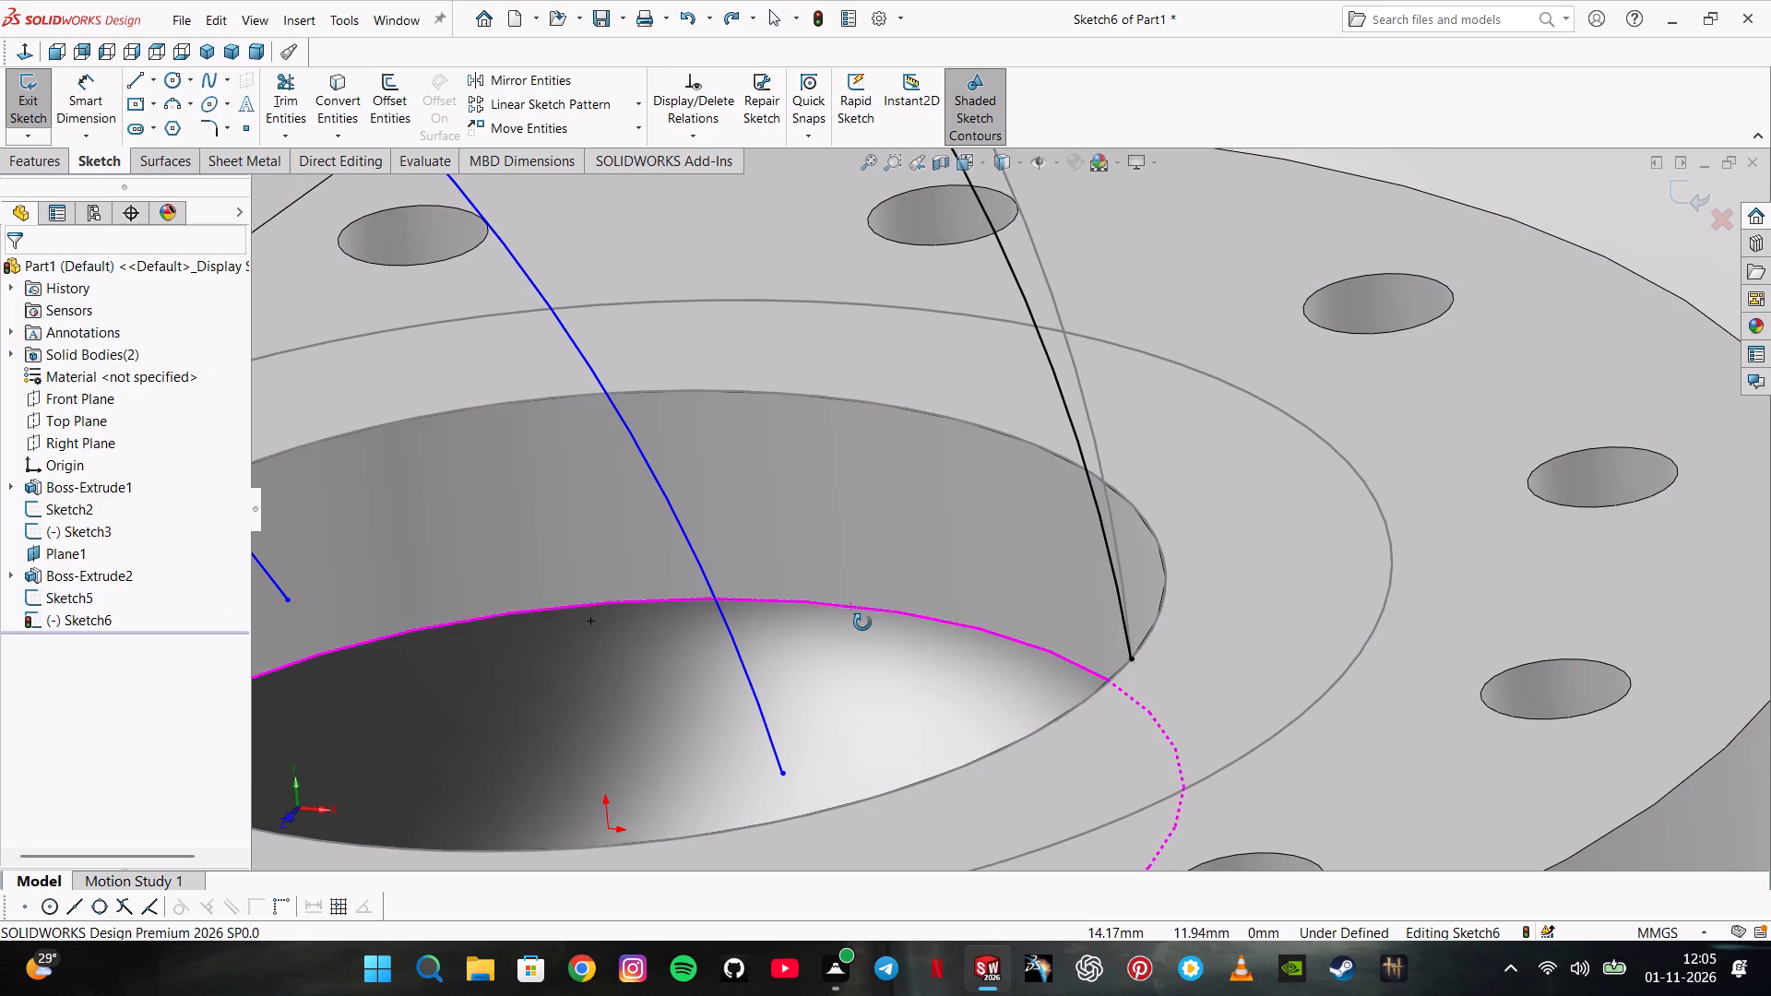
Add a pierce relation between the inner arc's lower endpoint and Sketch2's bore circle, and exit Sketch6.
scroll(865, 622, up, 4)
click(674, 558)
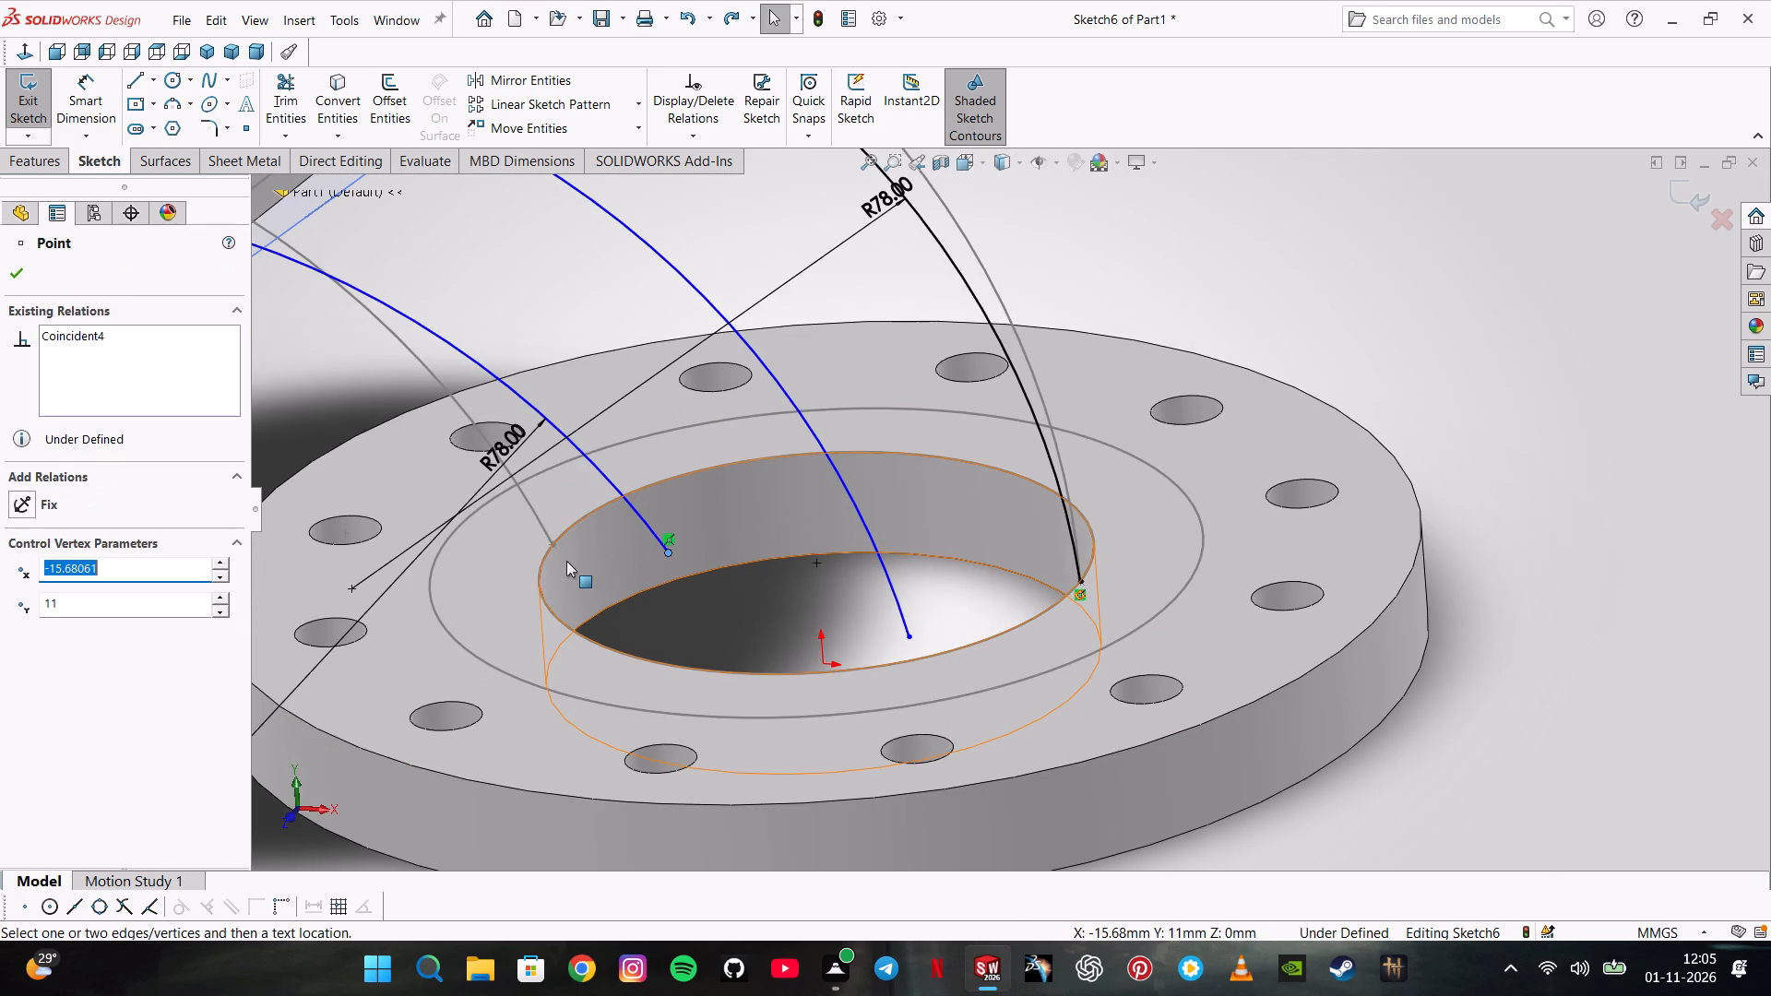
ctrl+click(536, 565)
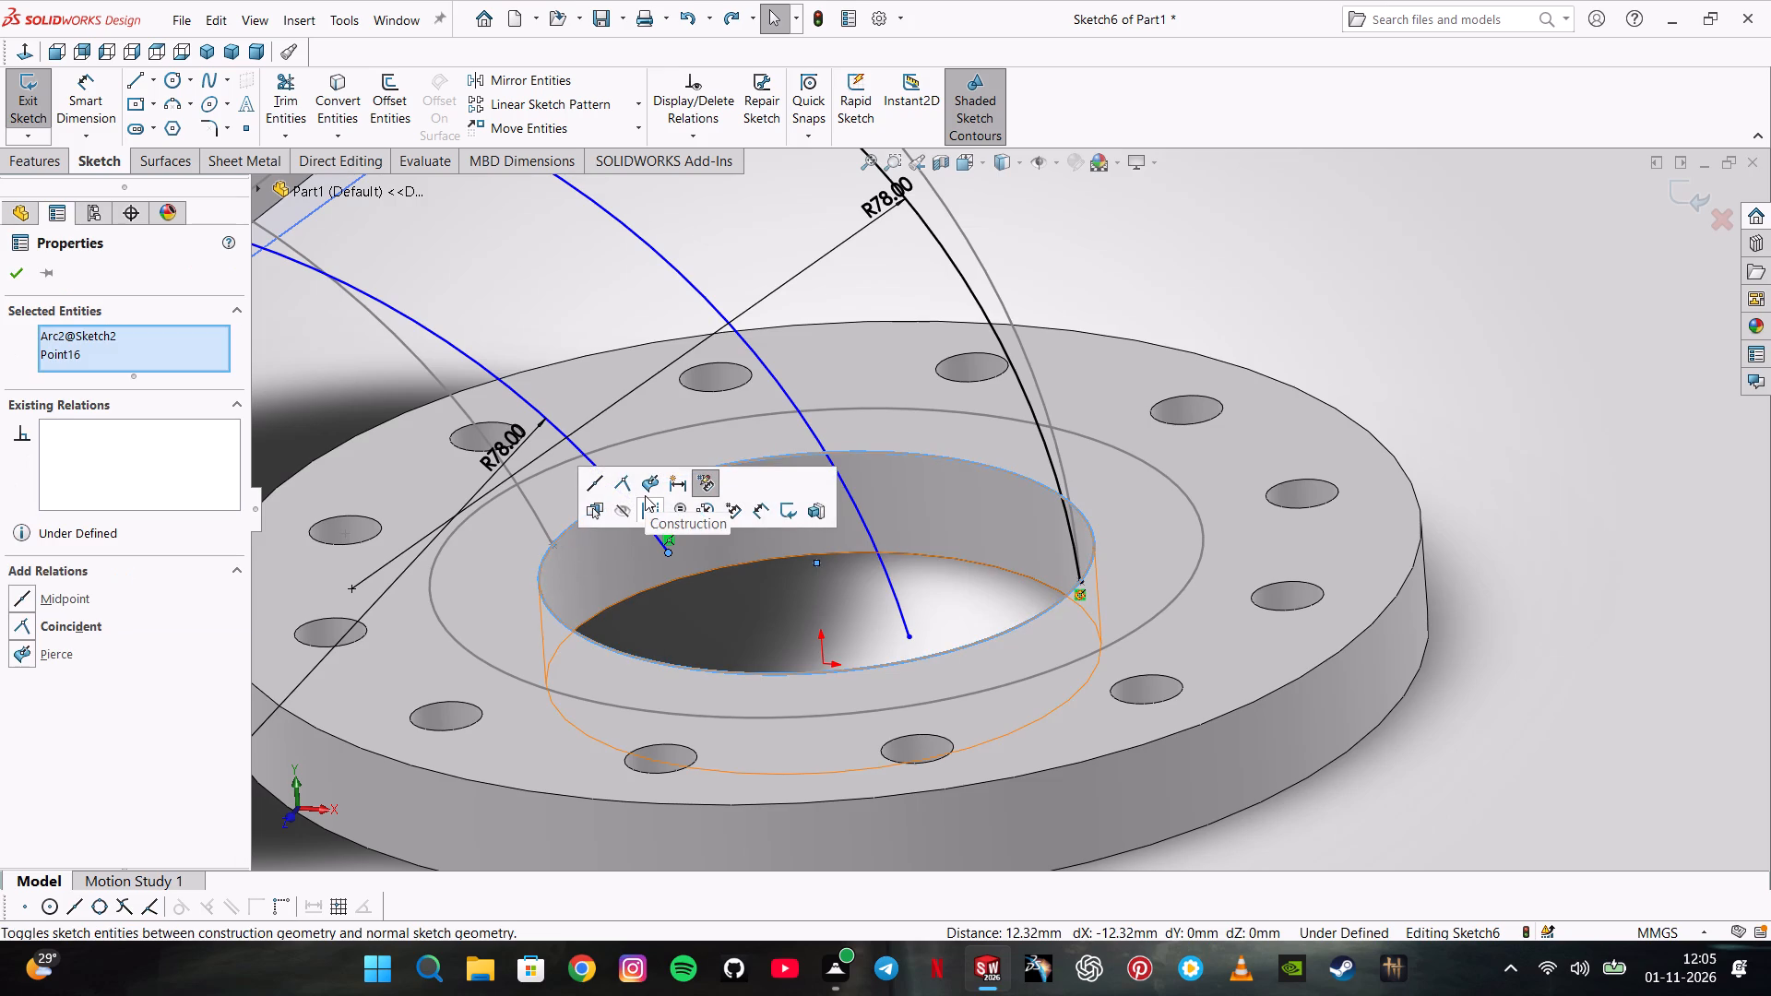
click(646, 493)
click(670, 628)
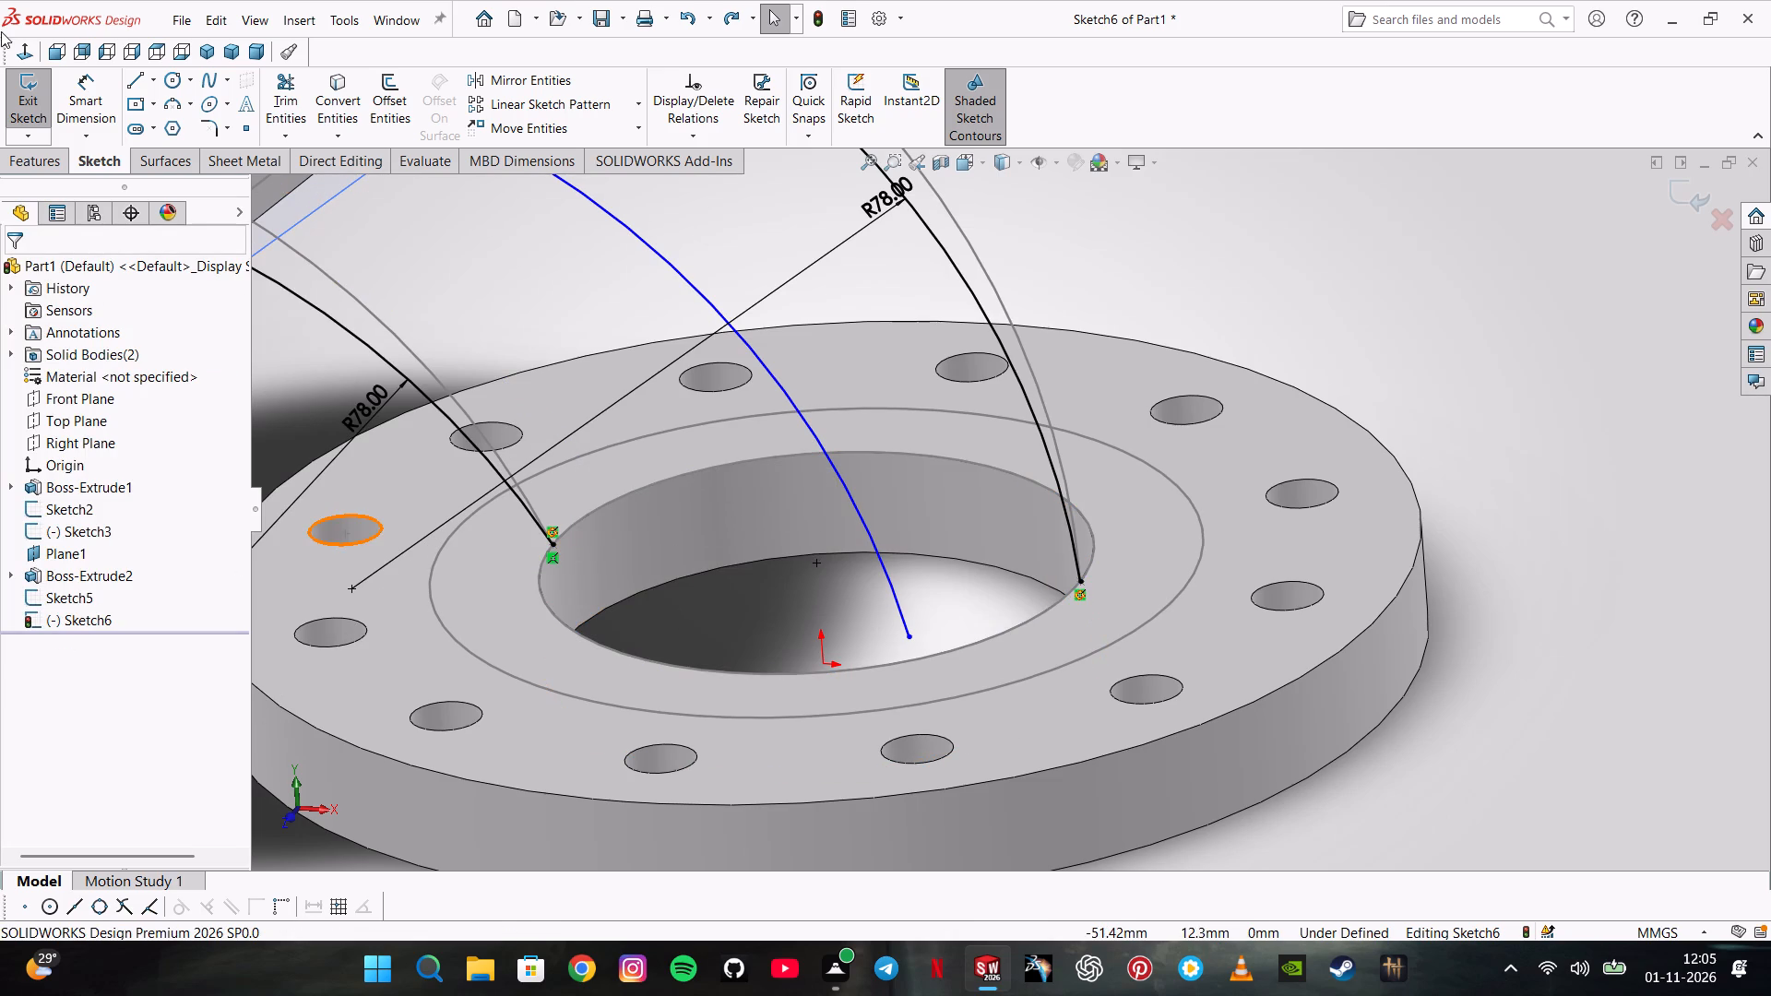
click(28, 89)
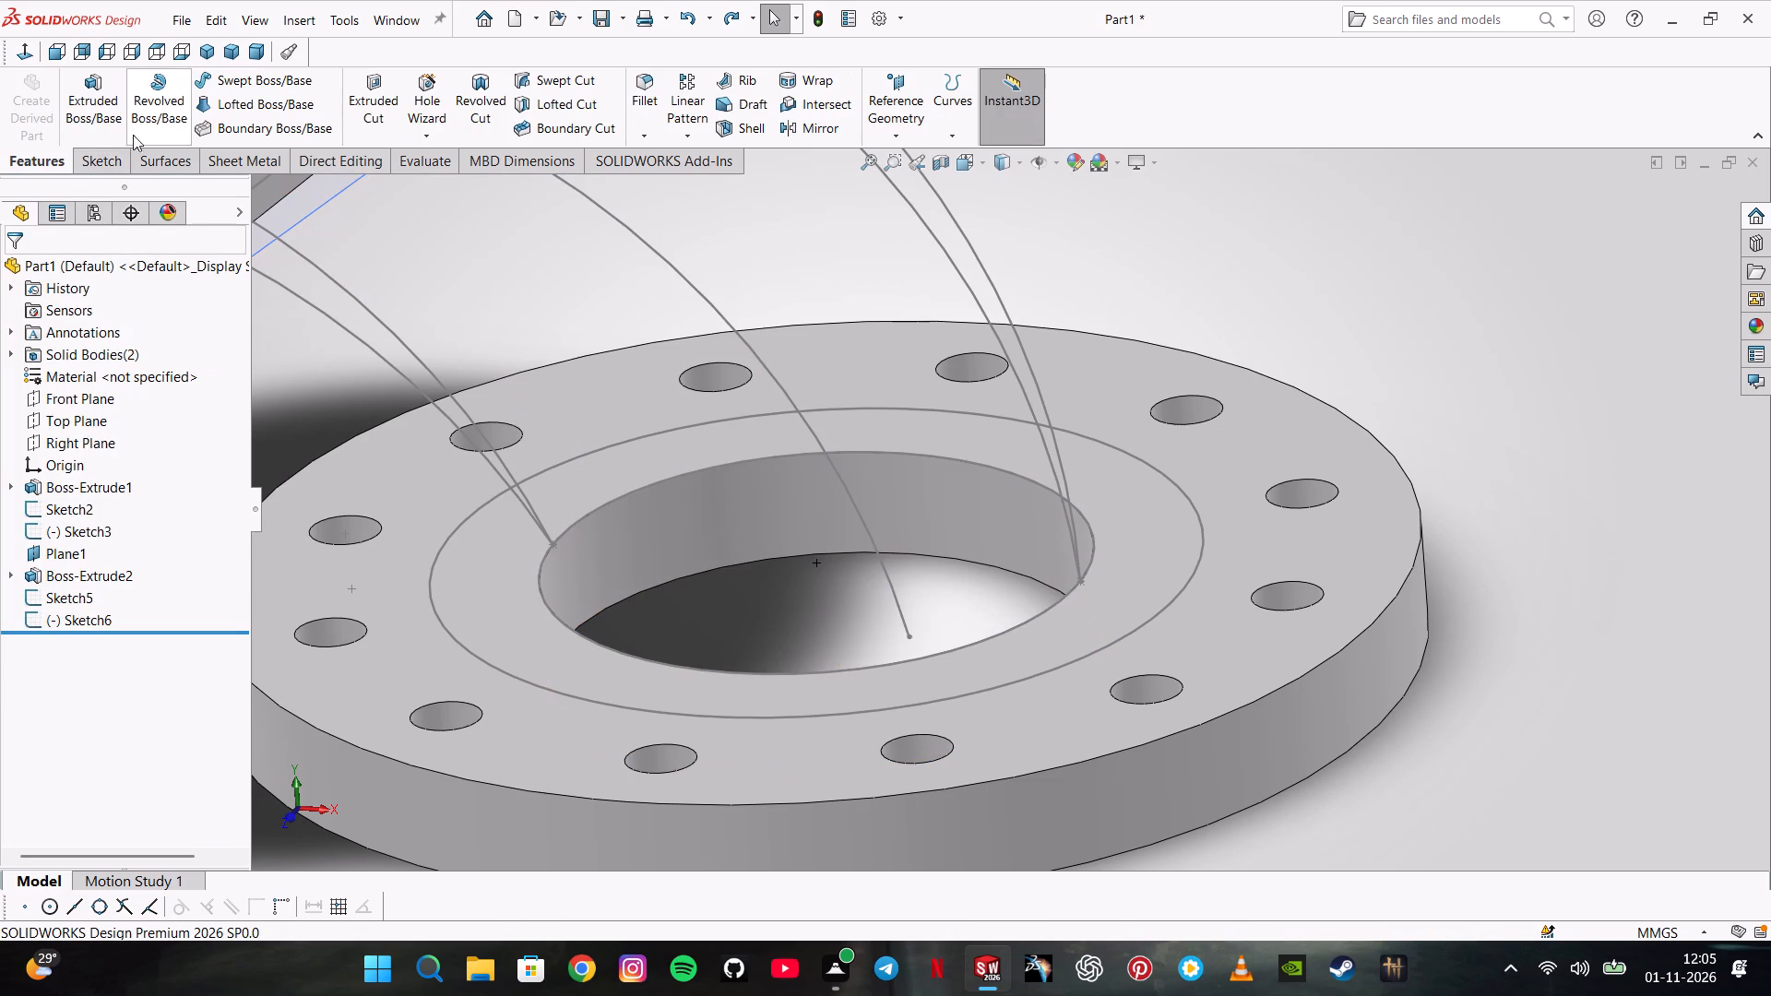
Start a Lofted Boss with the lower flange's upper bore edge and the tilted flange's inner sketch circle as profiles.
click(294, 94)
click(625, 492)
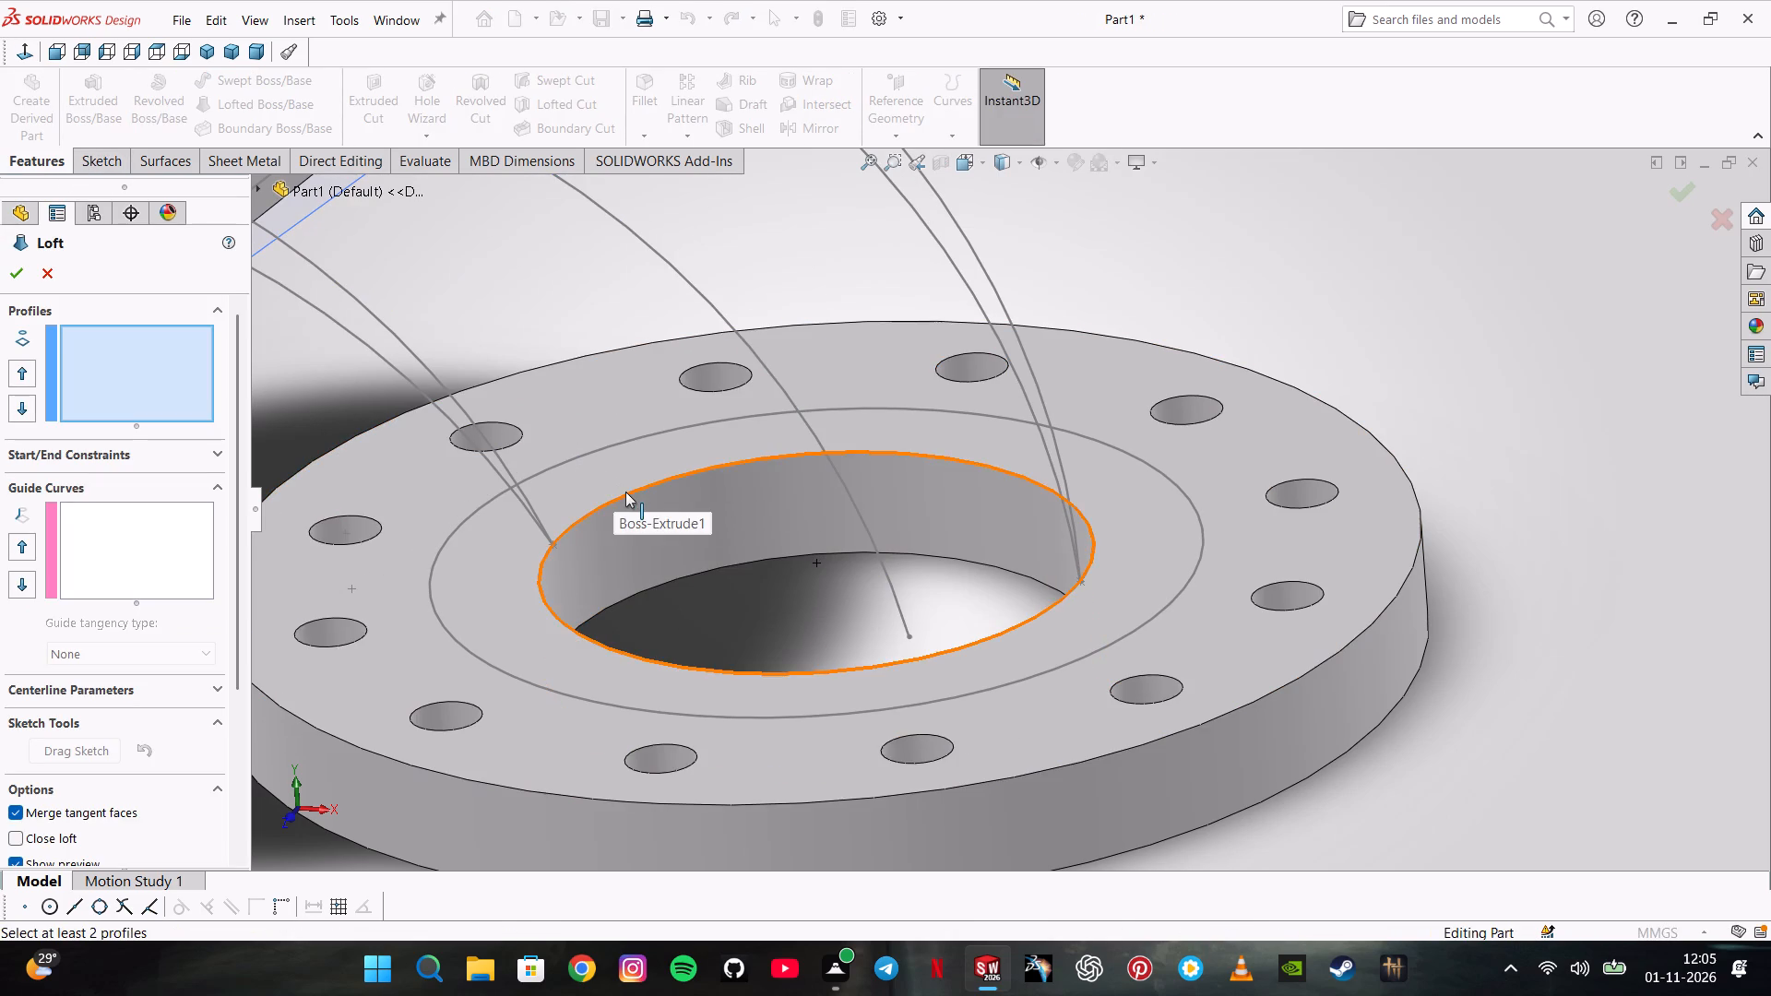
middle_drag(638, 513, 625, 342)
scroll(625, 342, up, 3)
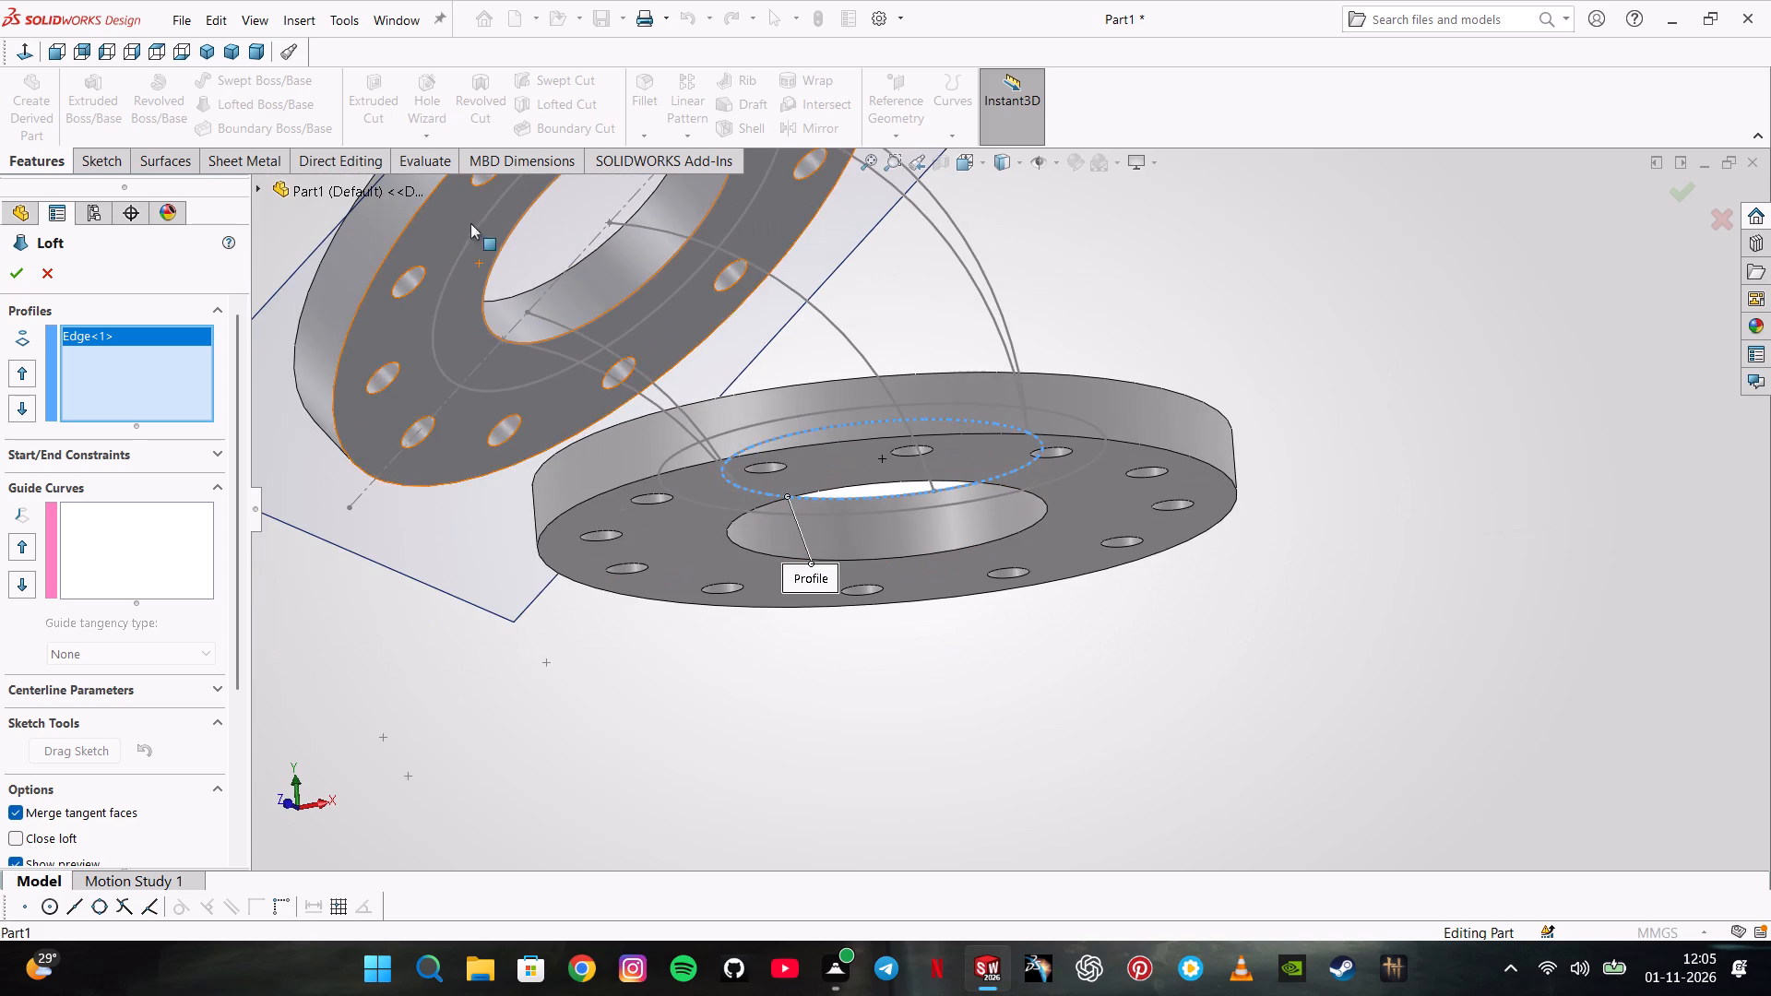
click(497, 252)
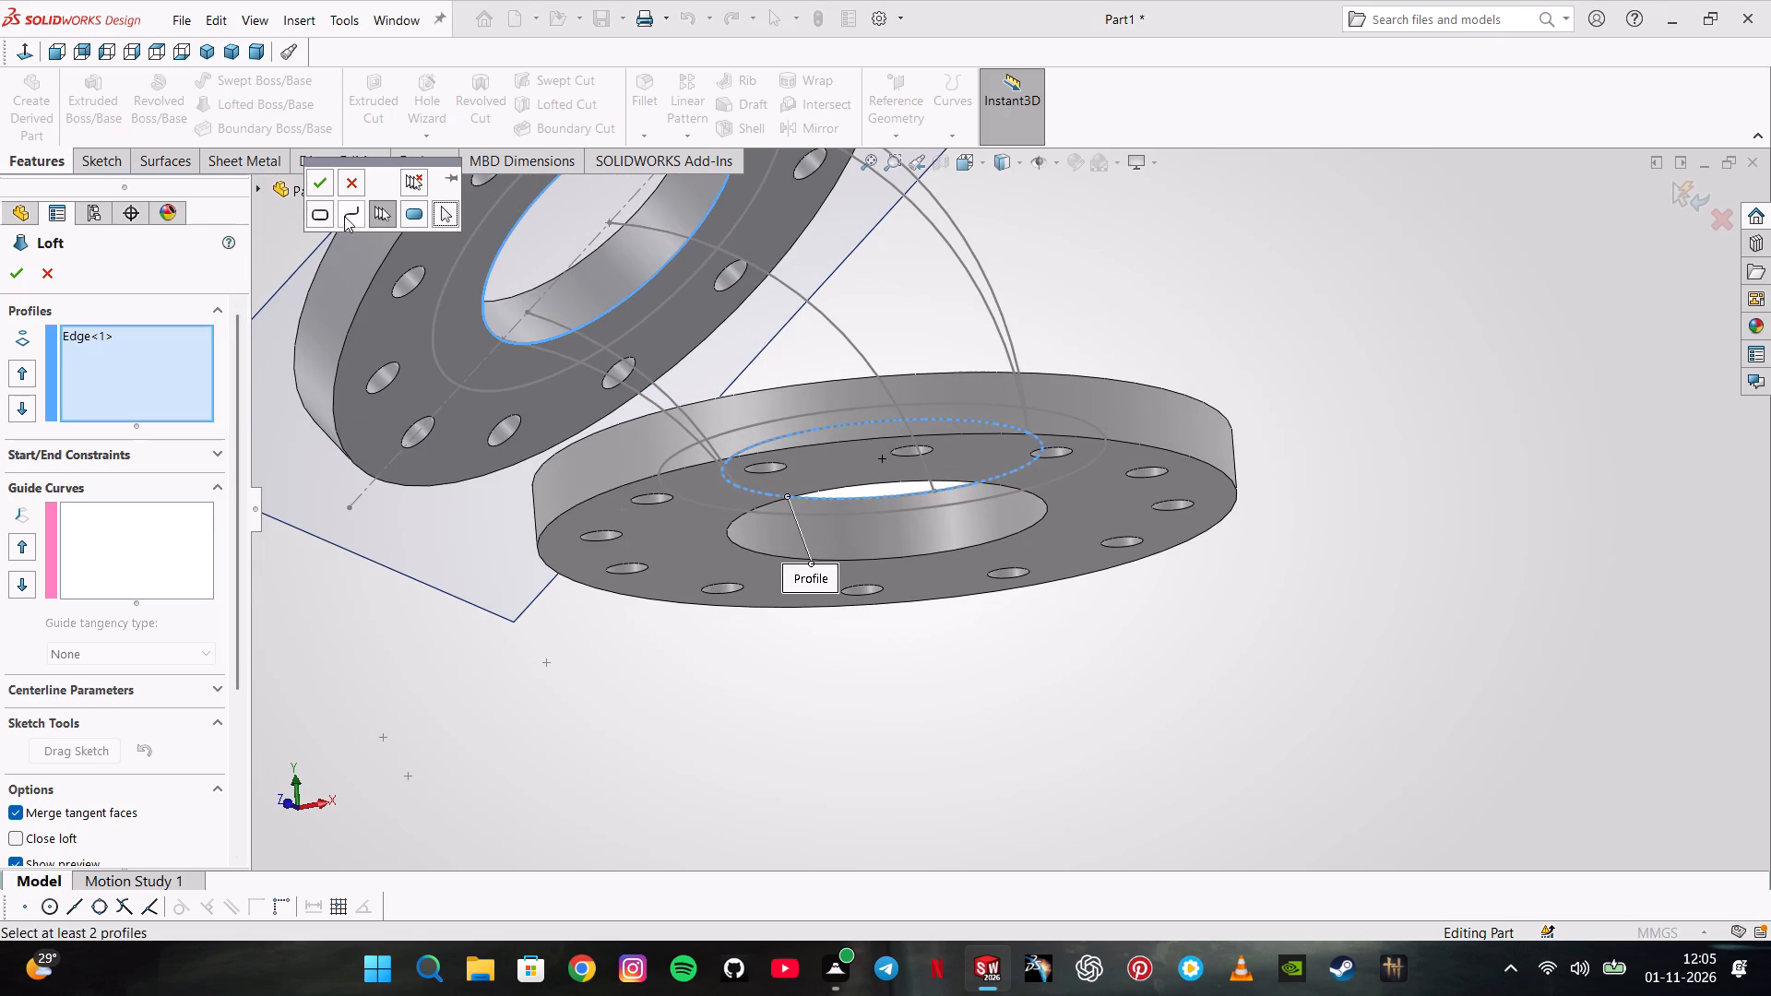
click(319, 187)
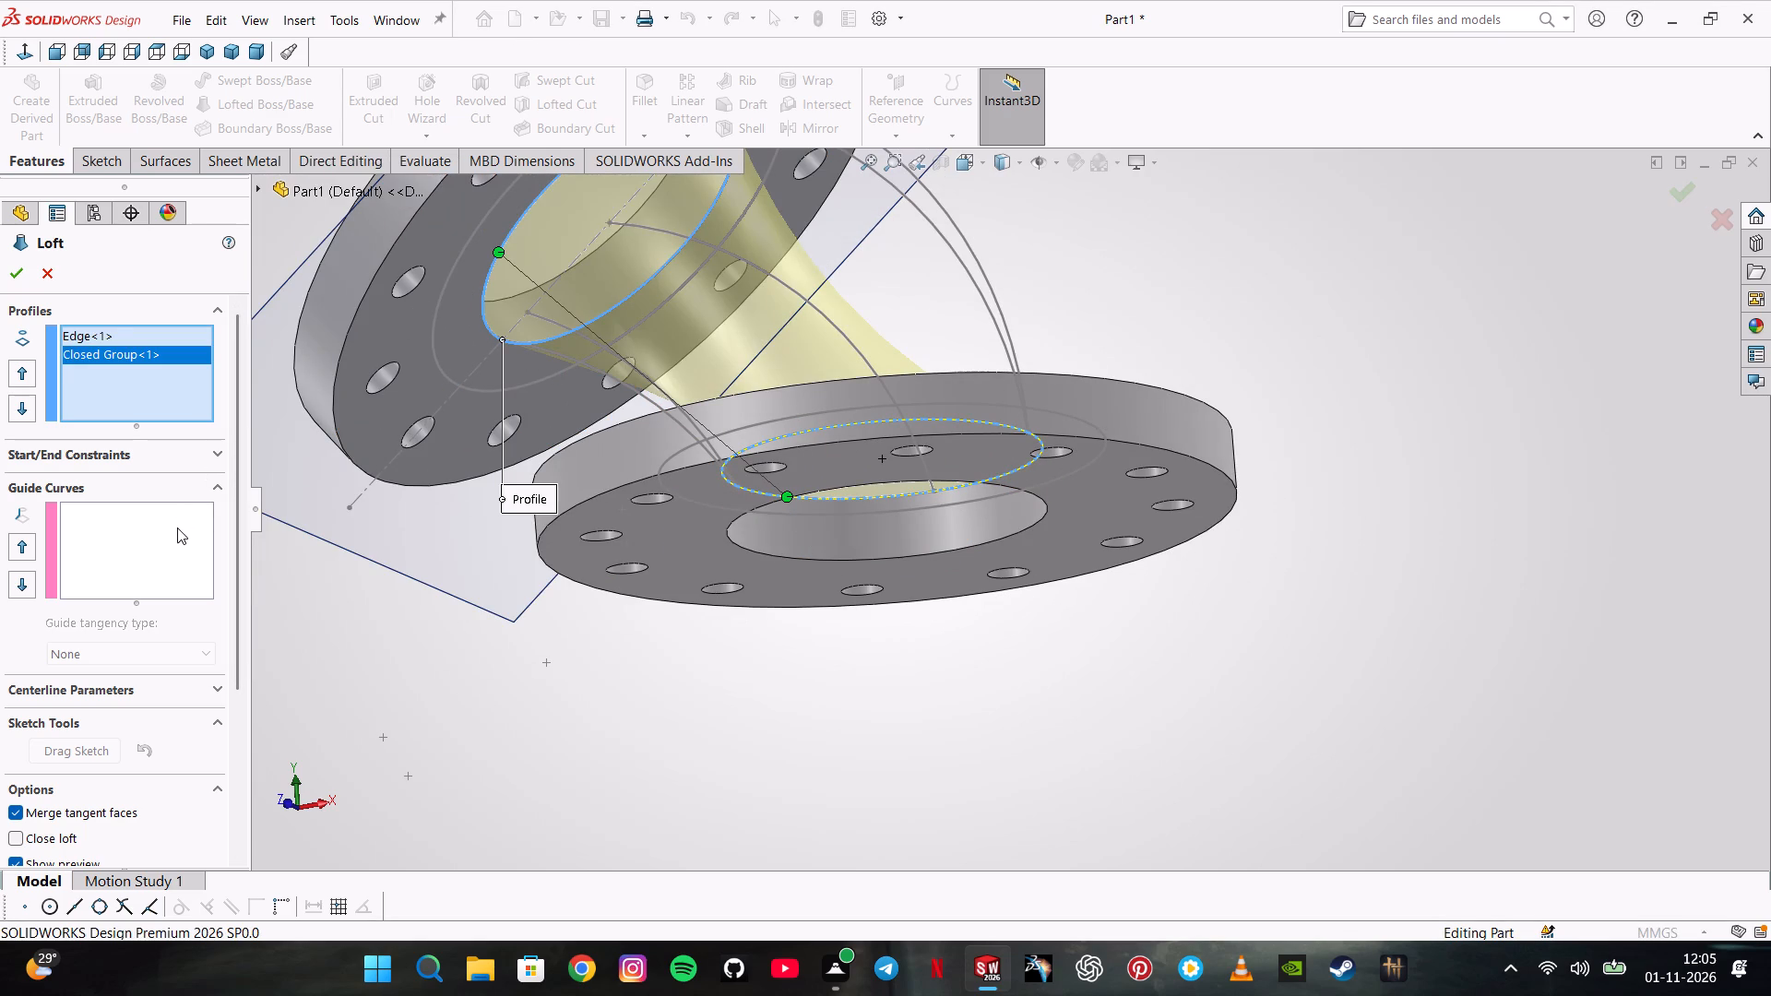
Add Sketch6's inner and outer arcs as the loft's two guide curves and create the loft.
click(177, 528)
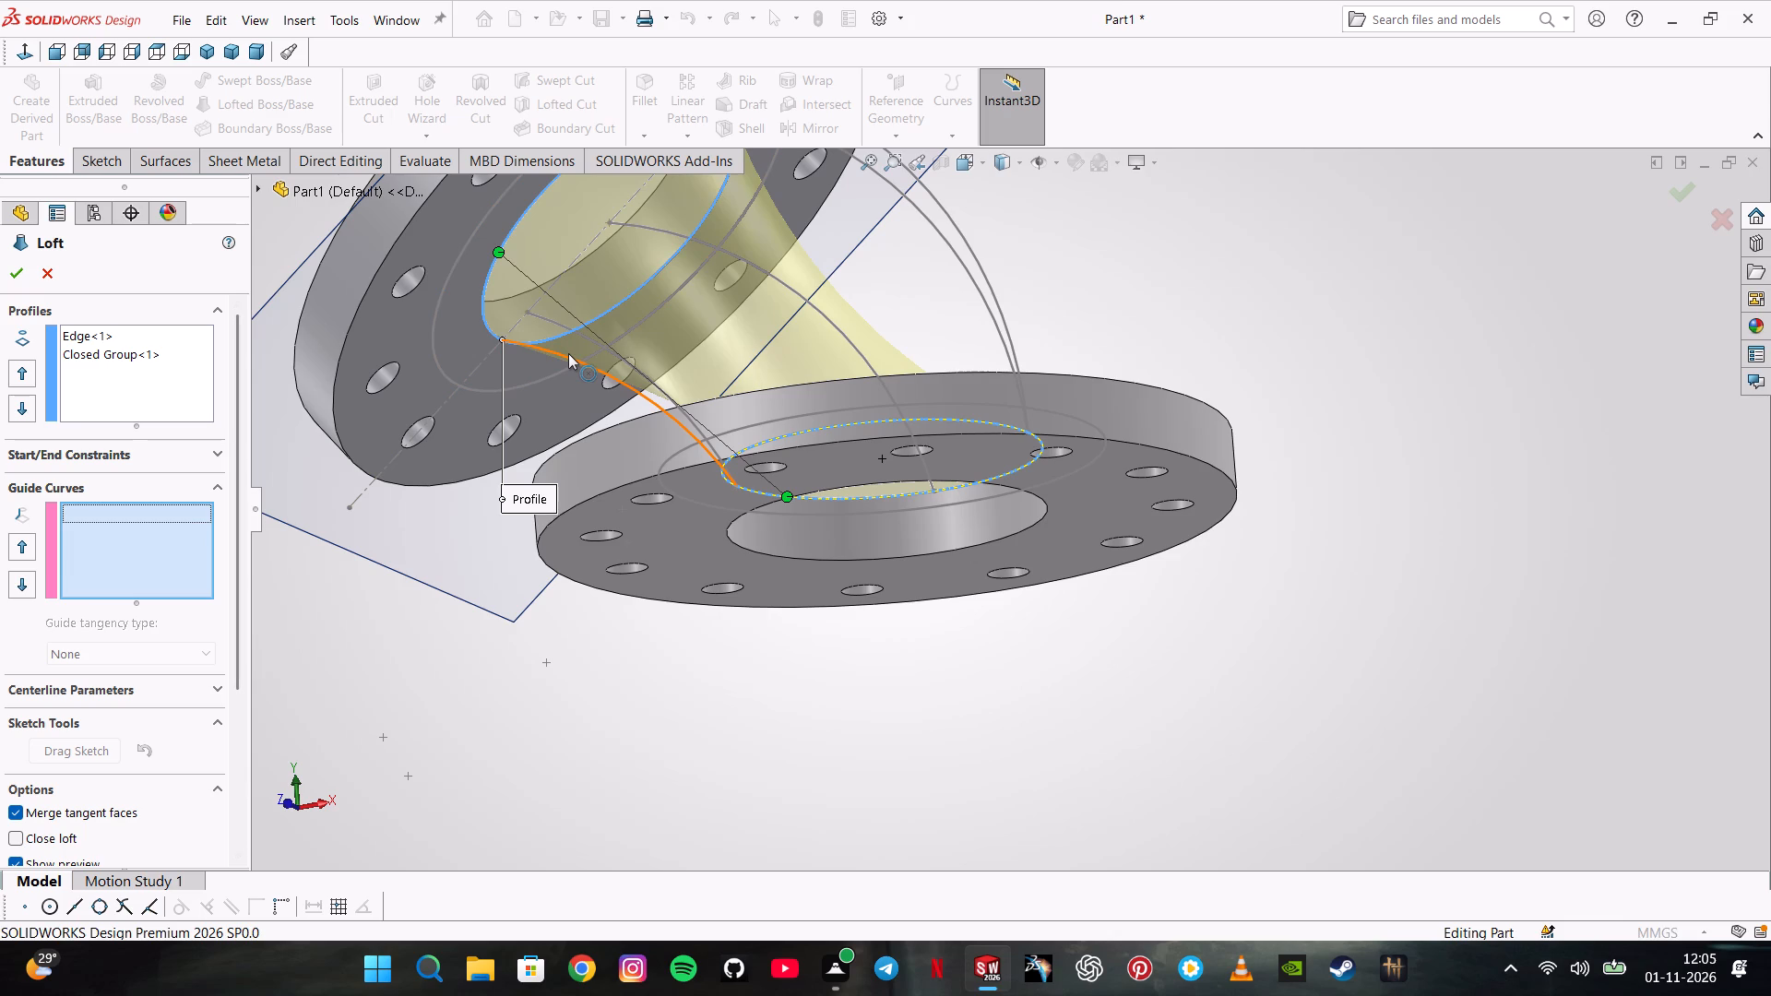
click(568, 352)
middle_drag(874, 277, 822, 435)
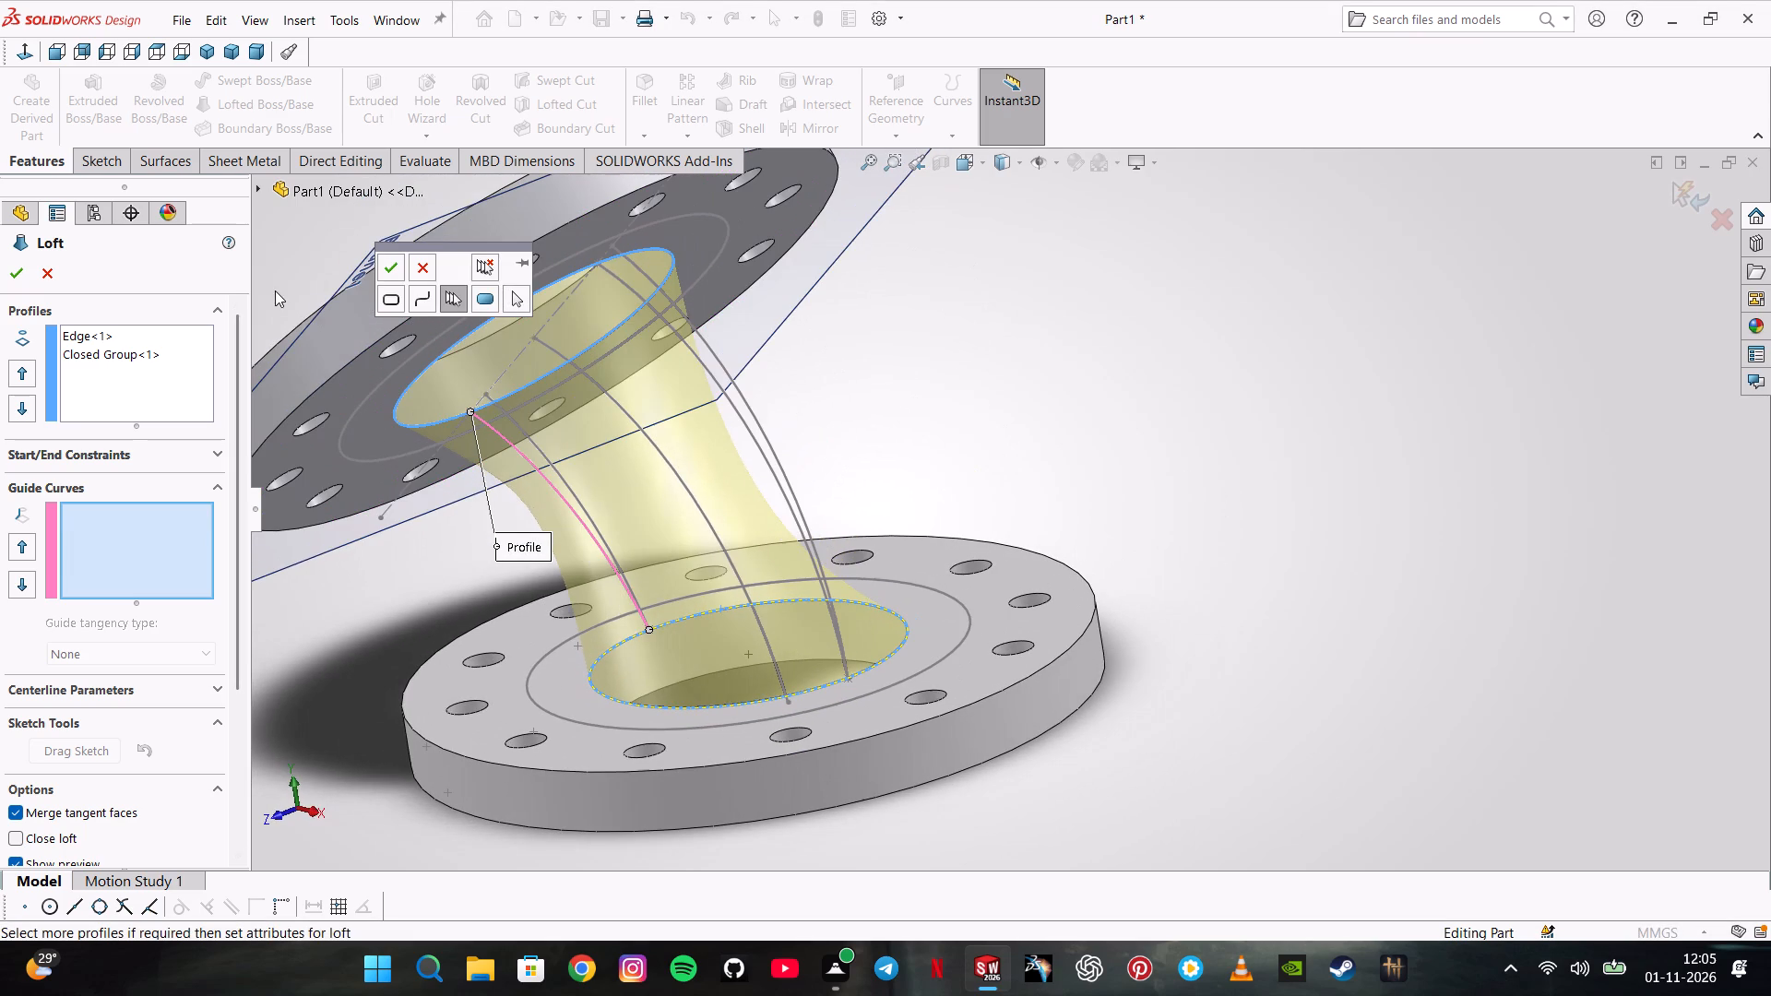
click(390, 267)
middle_drag(695, 468, 695, 468)
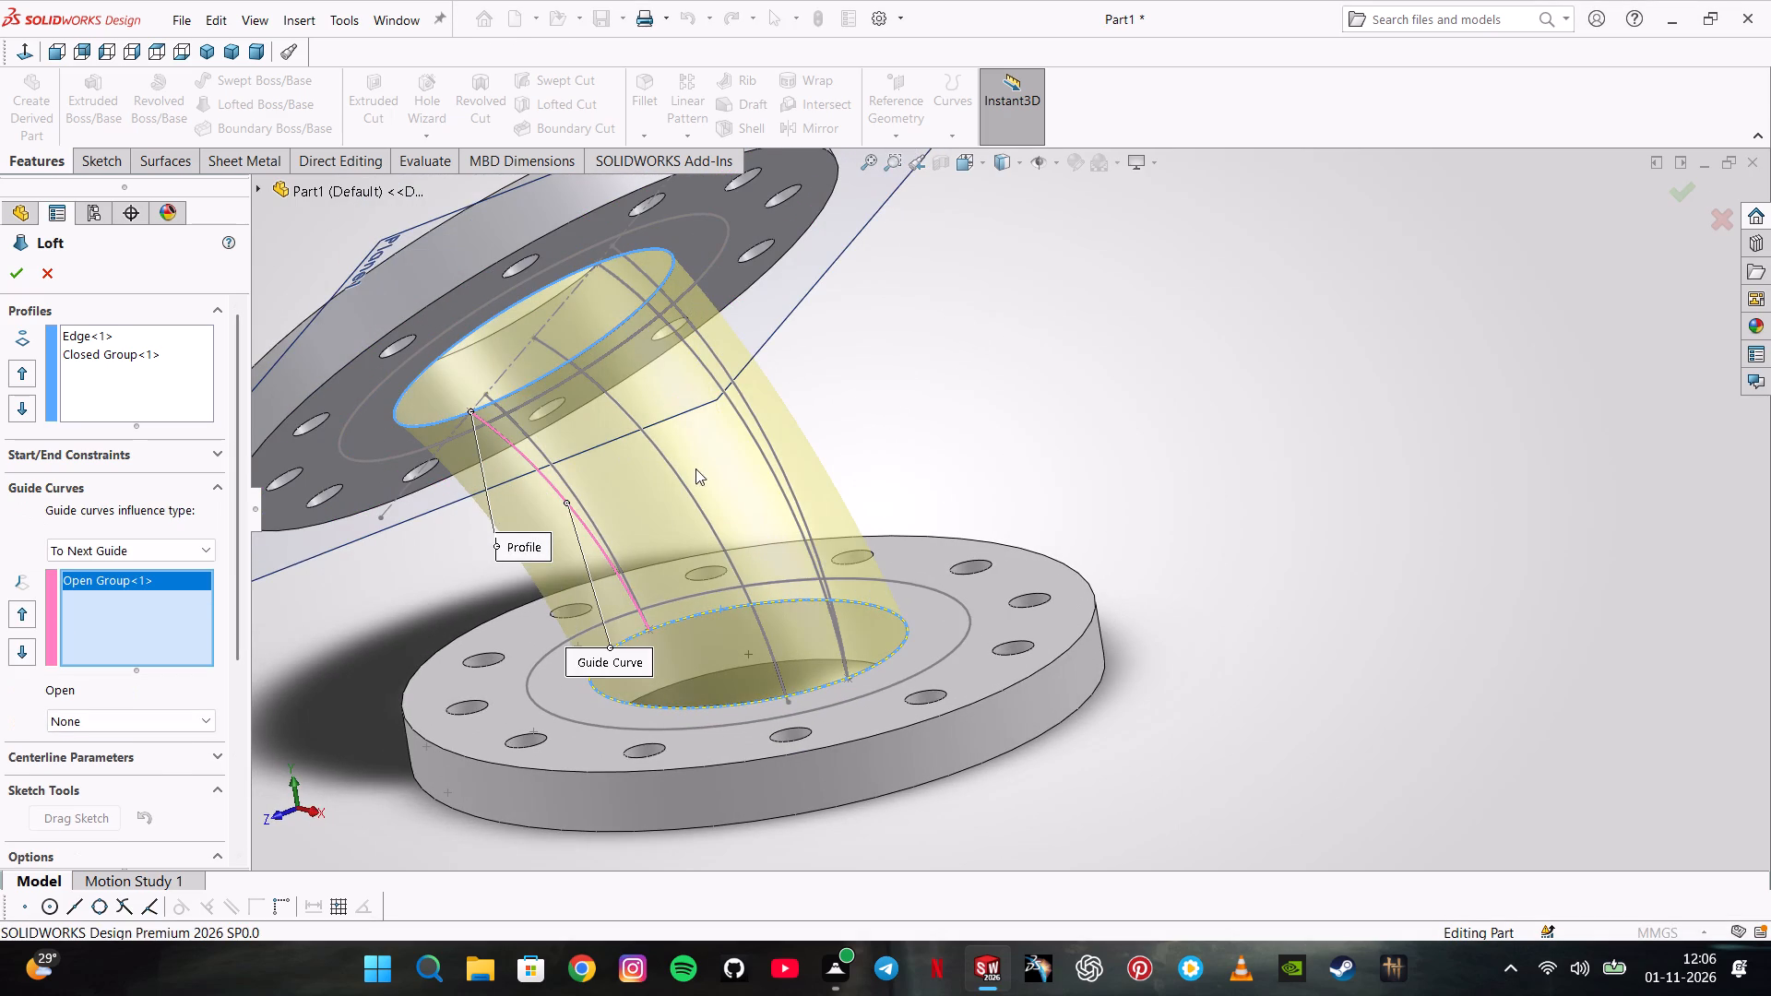
middle_drag(695, 468, 796, 480)
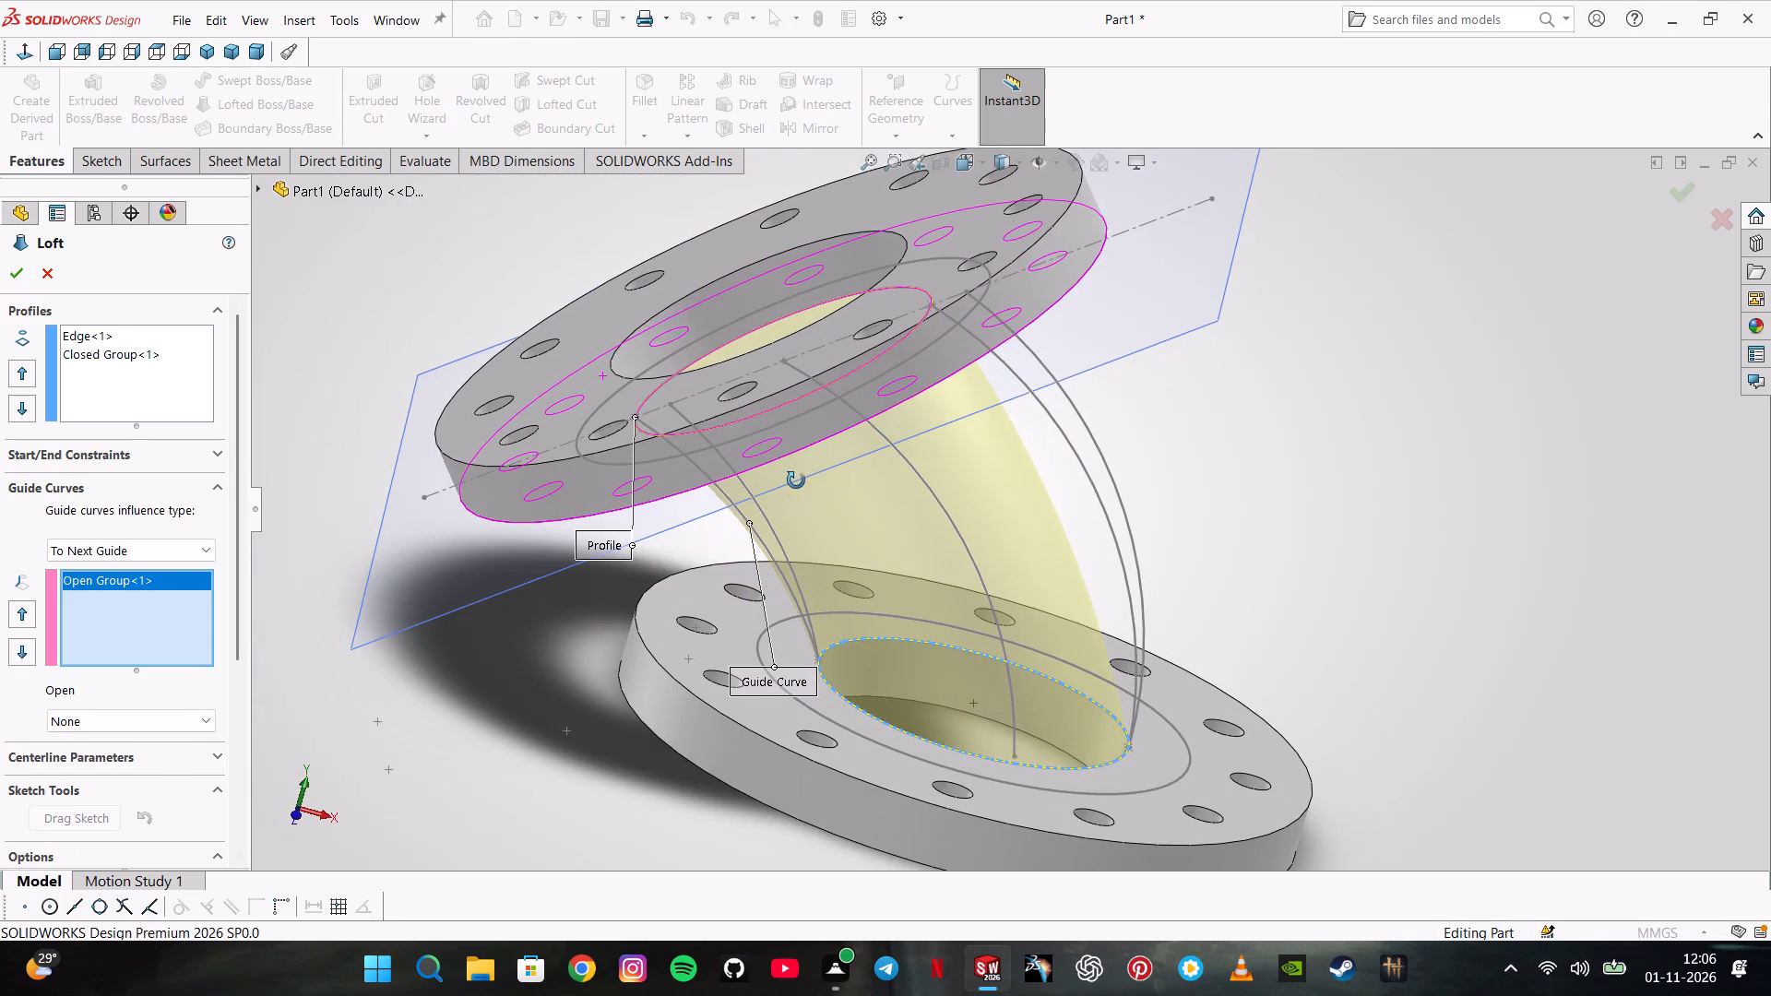
middle_drag(796, 480, 703, 457)
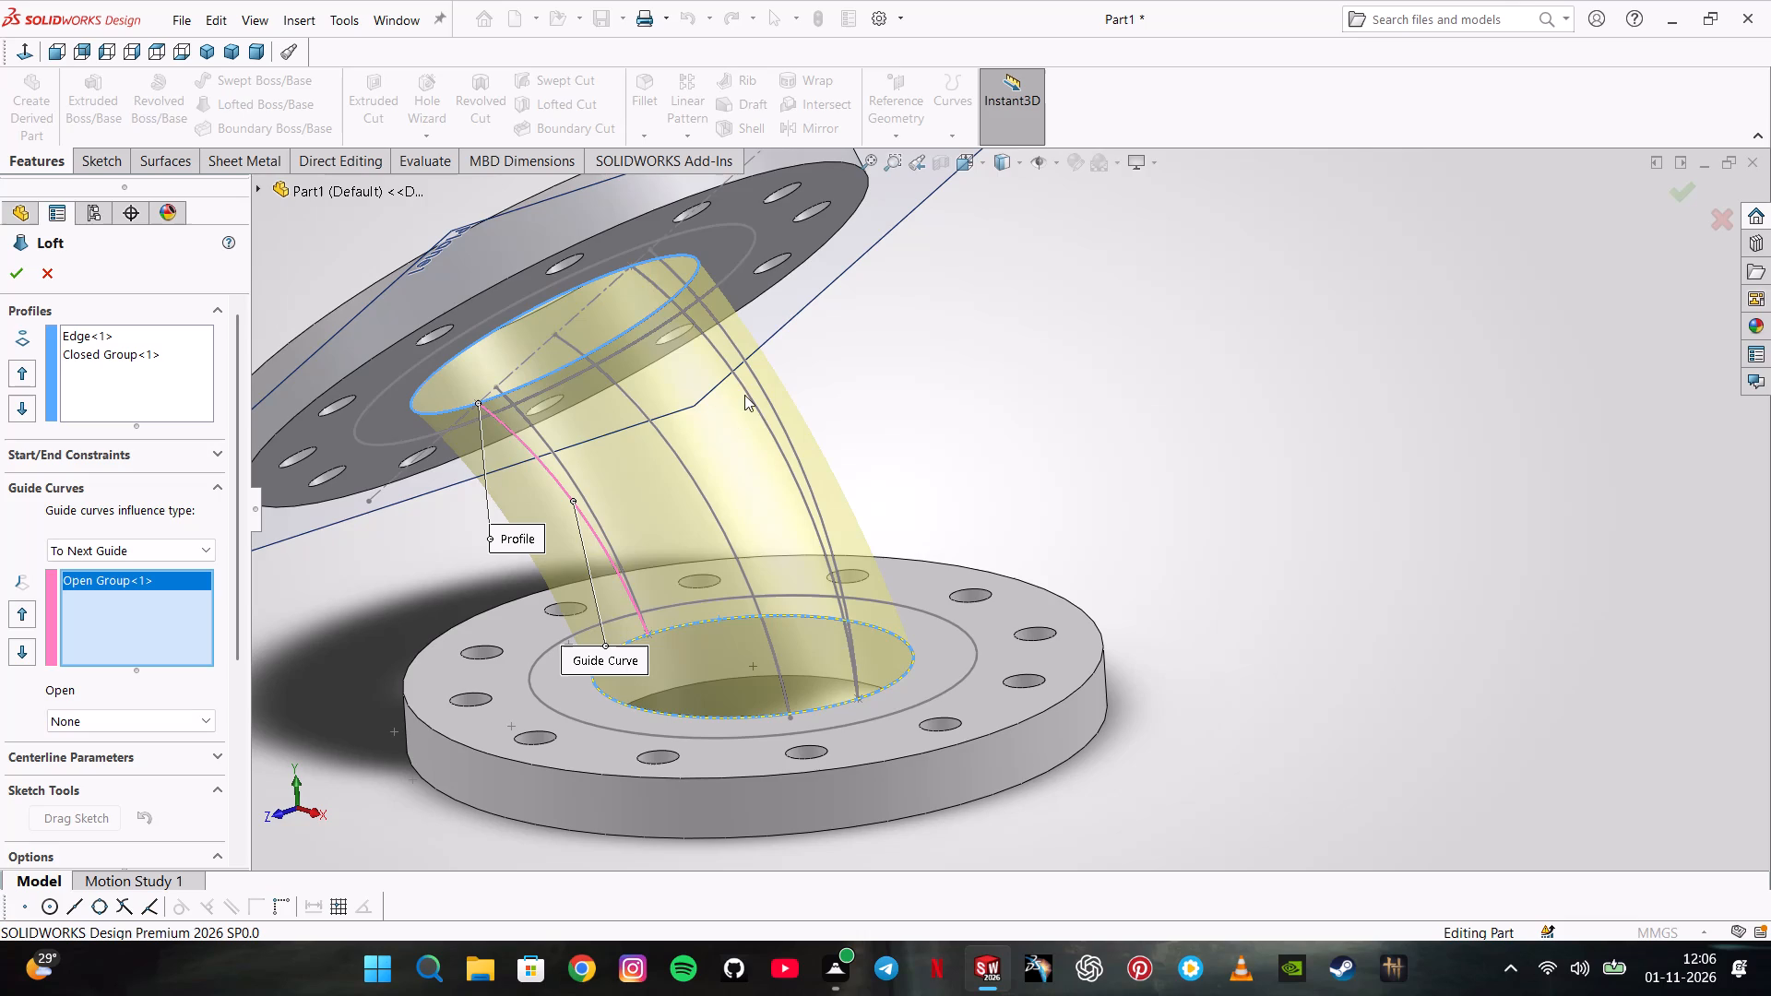
click(747, 390)
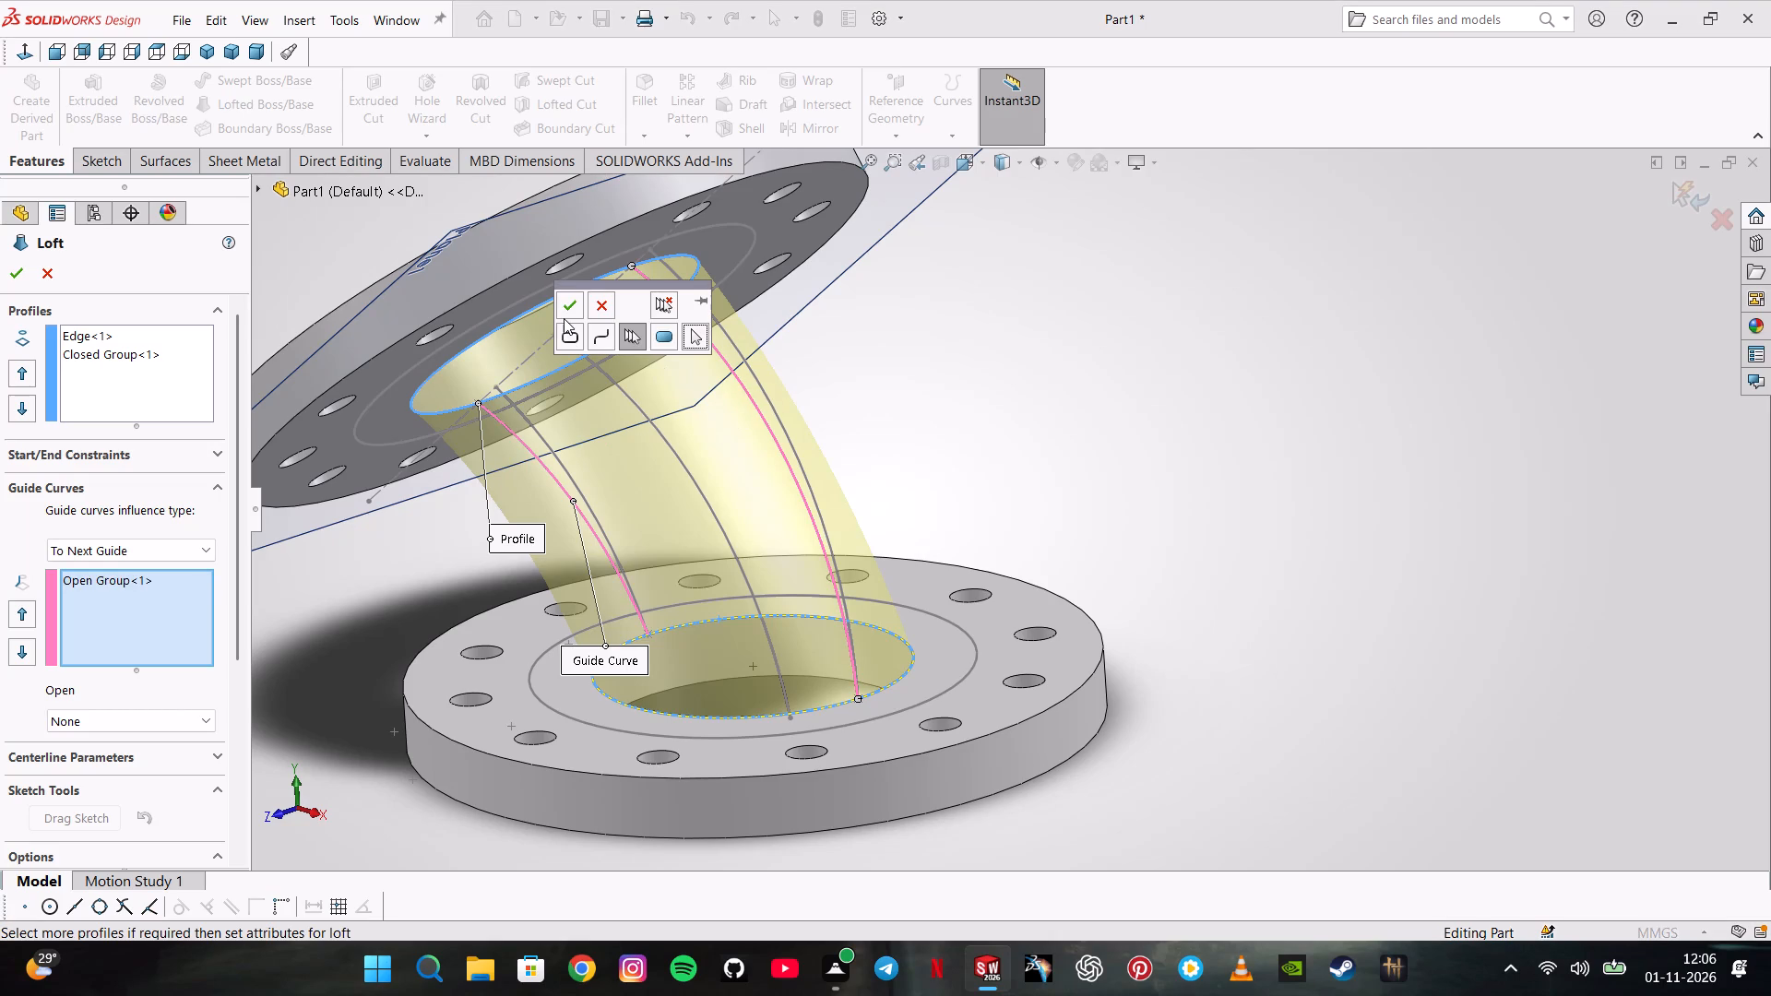
click(564, 318)
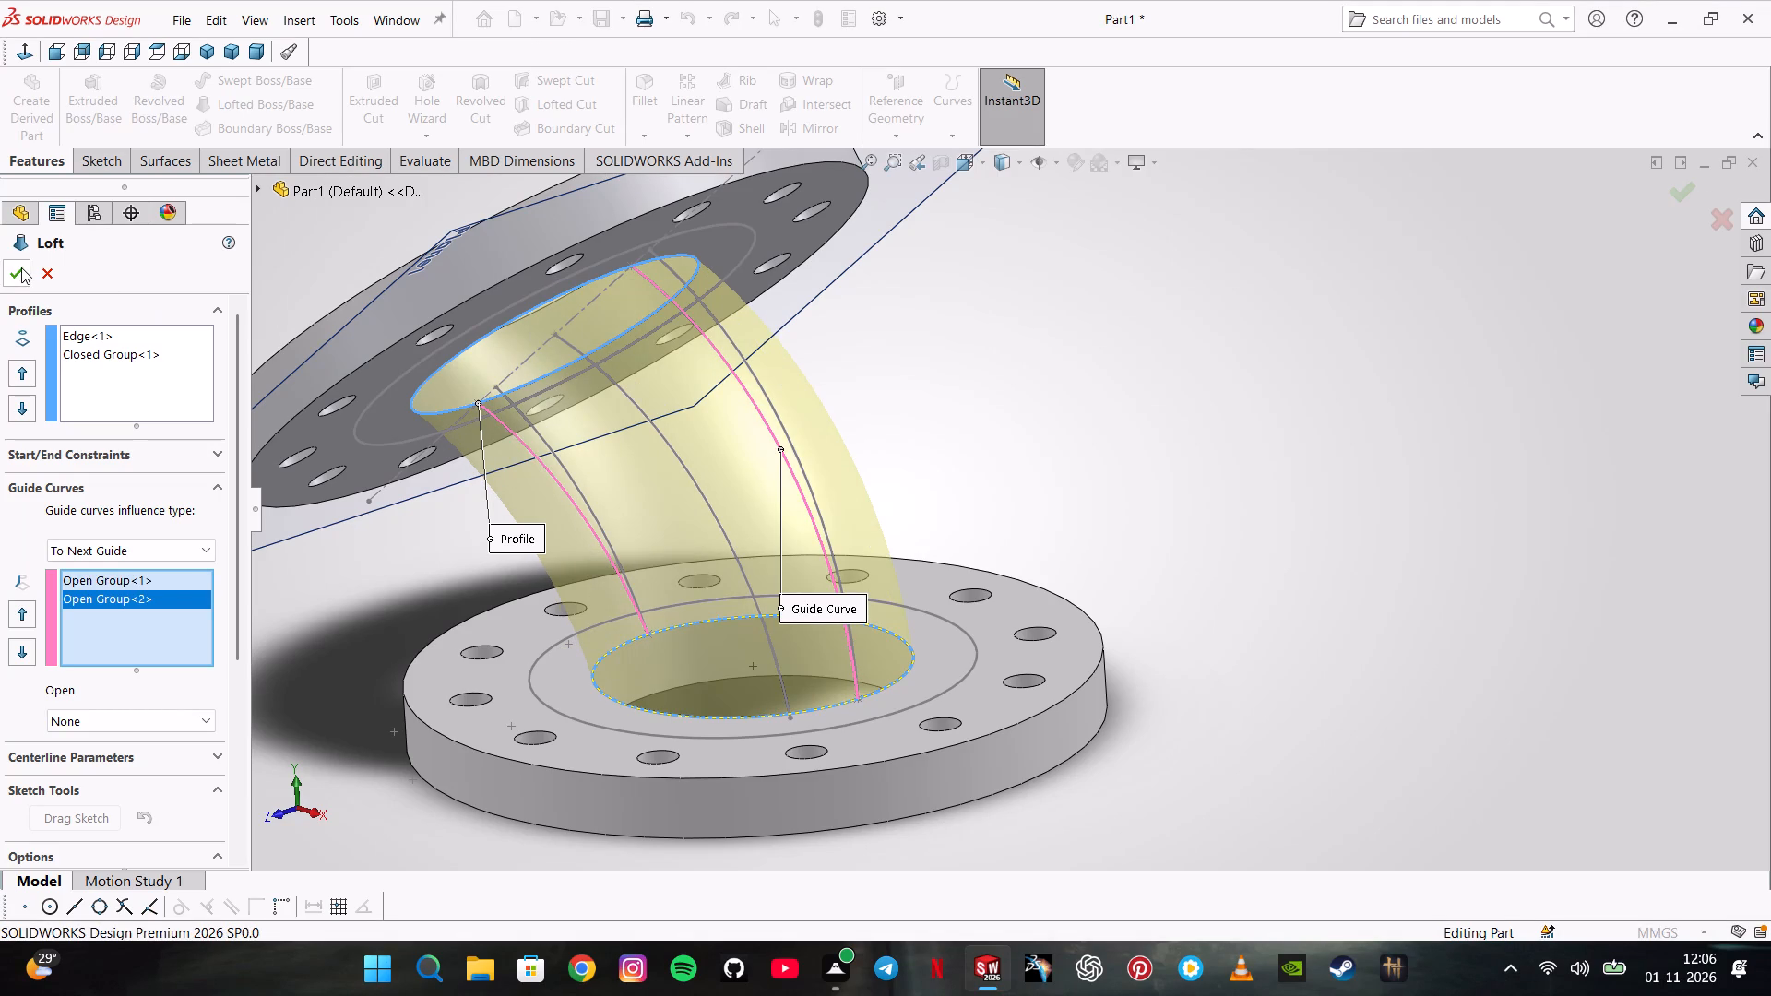
click(21, 267)
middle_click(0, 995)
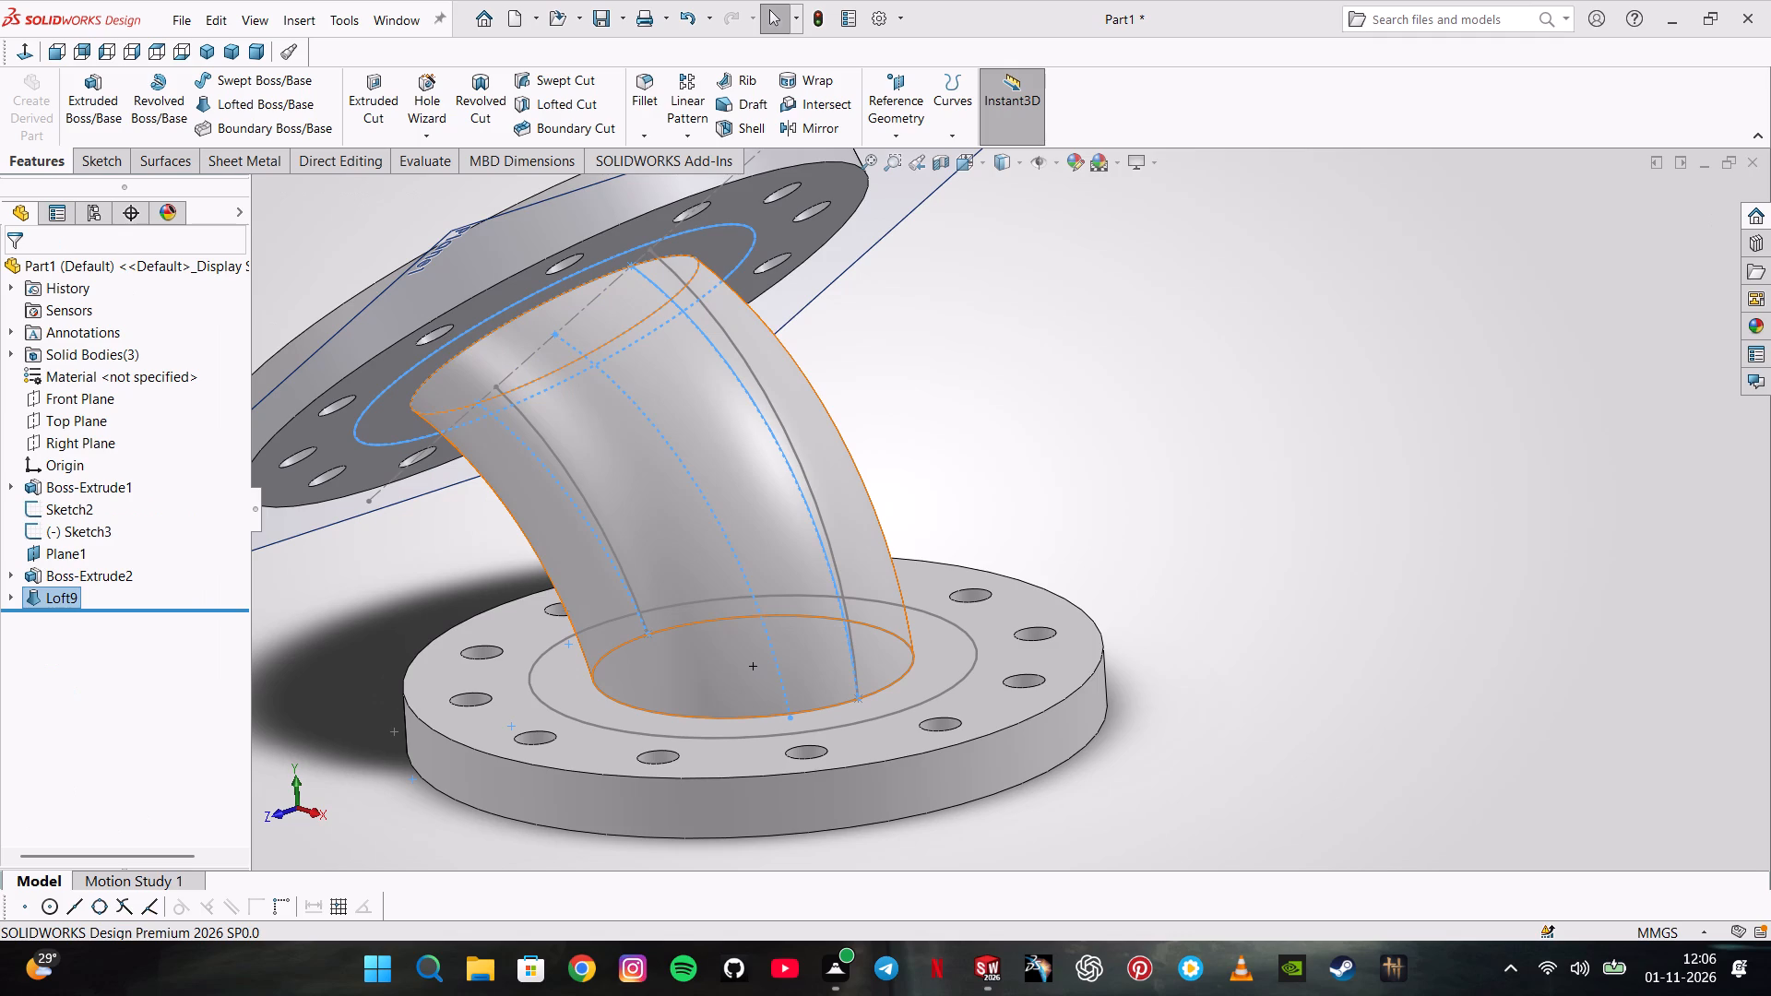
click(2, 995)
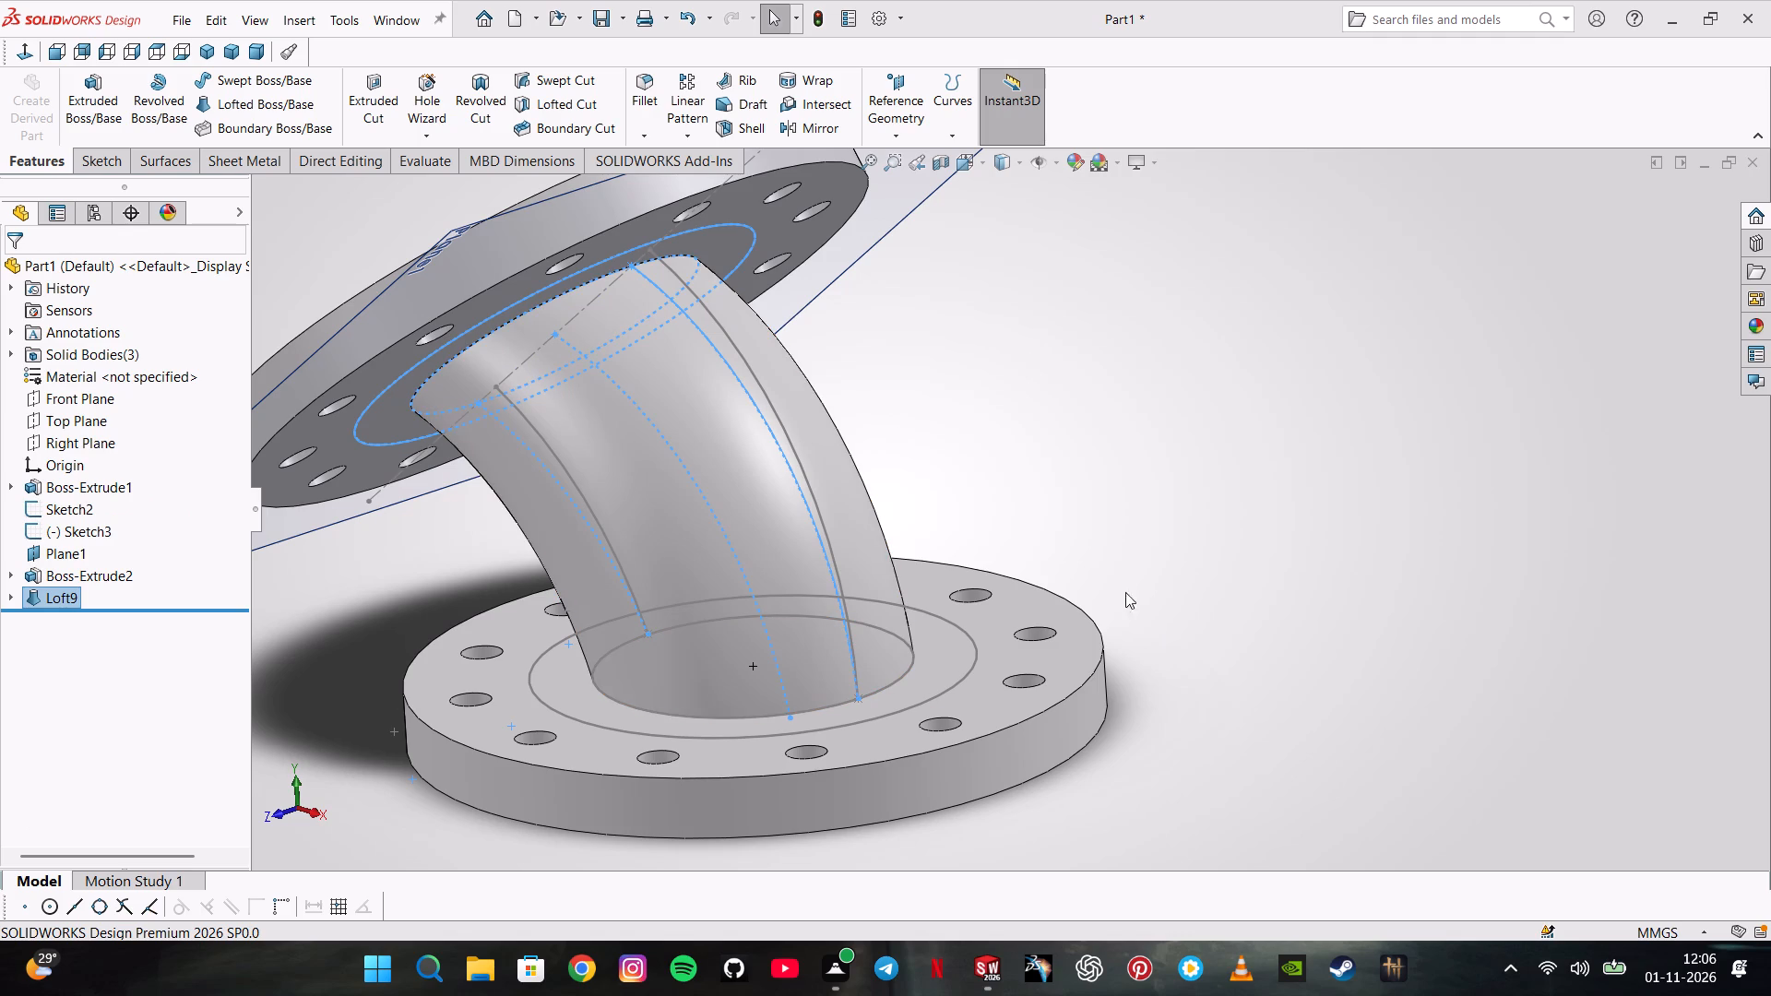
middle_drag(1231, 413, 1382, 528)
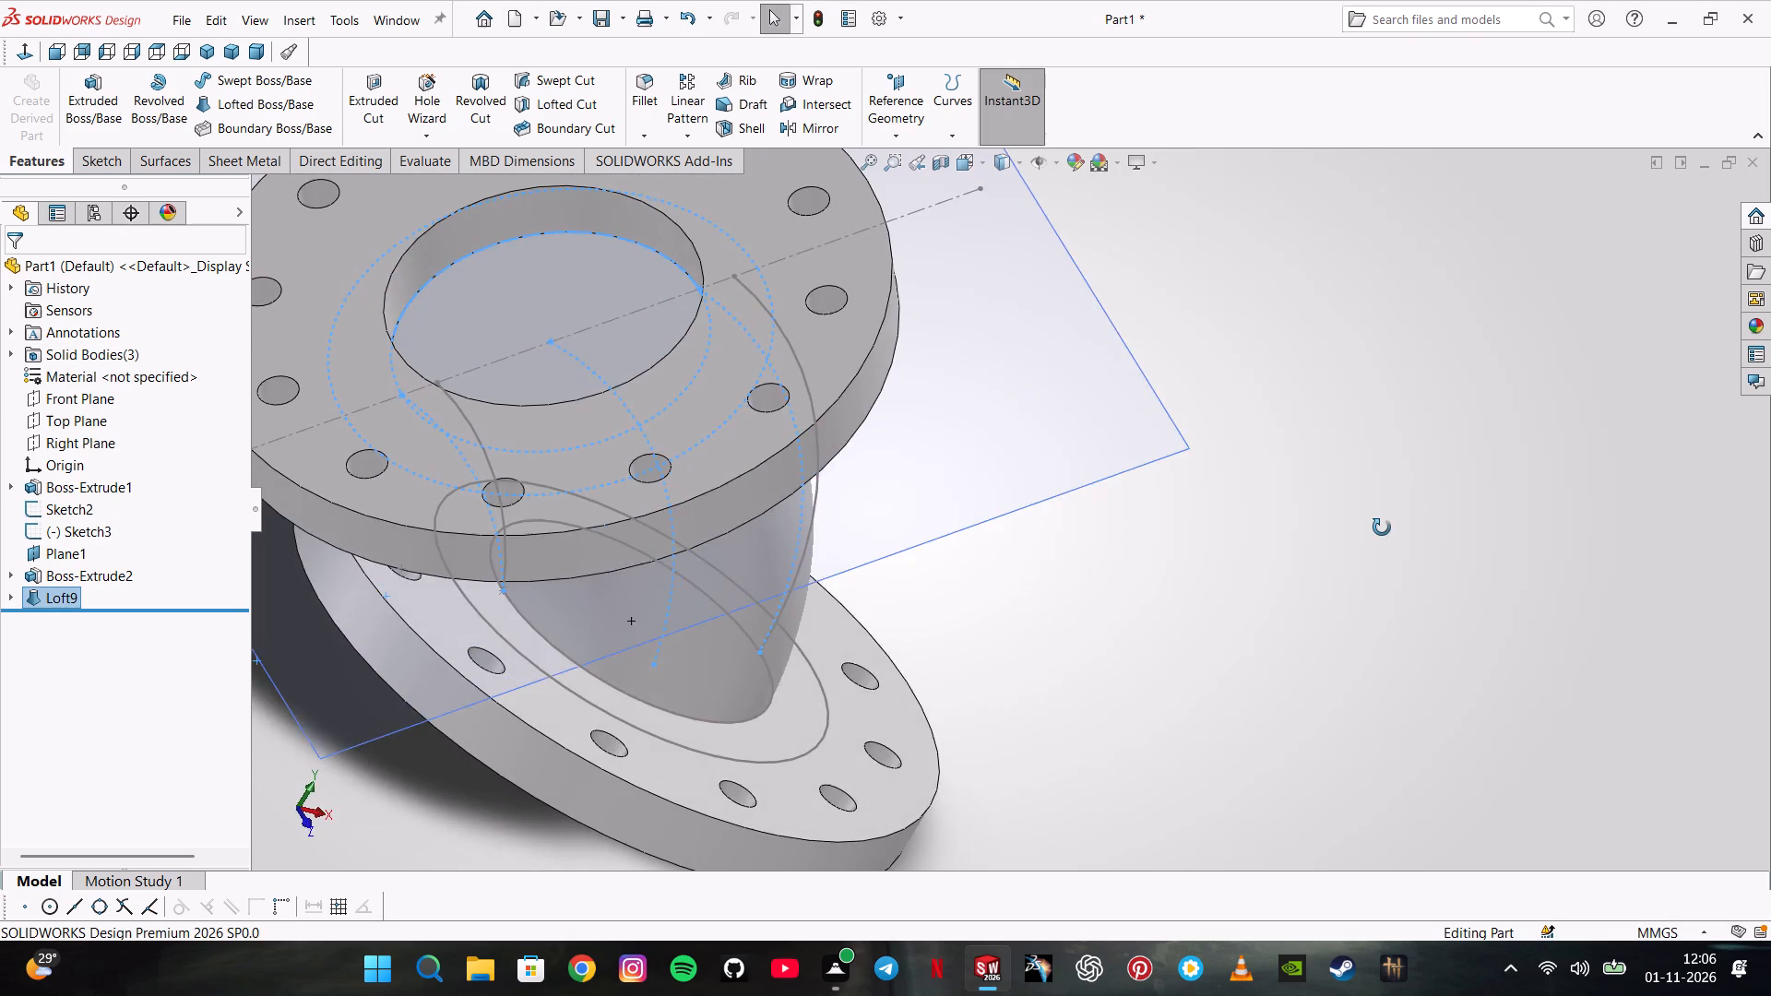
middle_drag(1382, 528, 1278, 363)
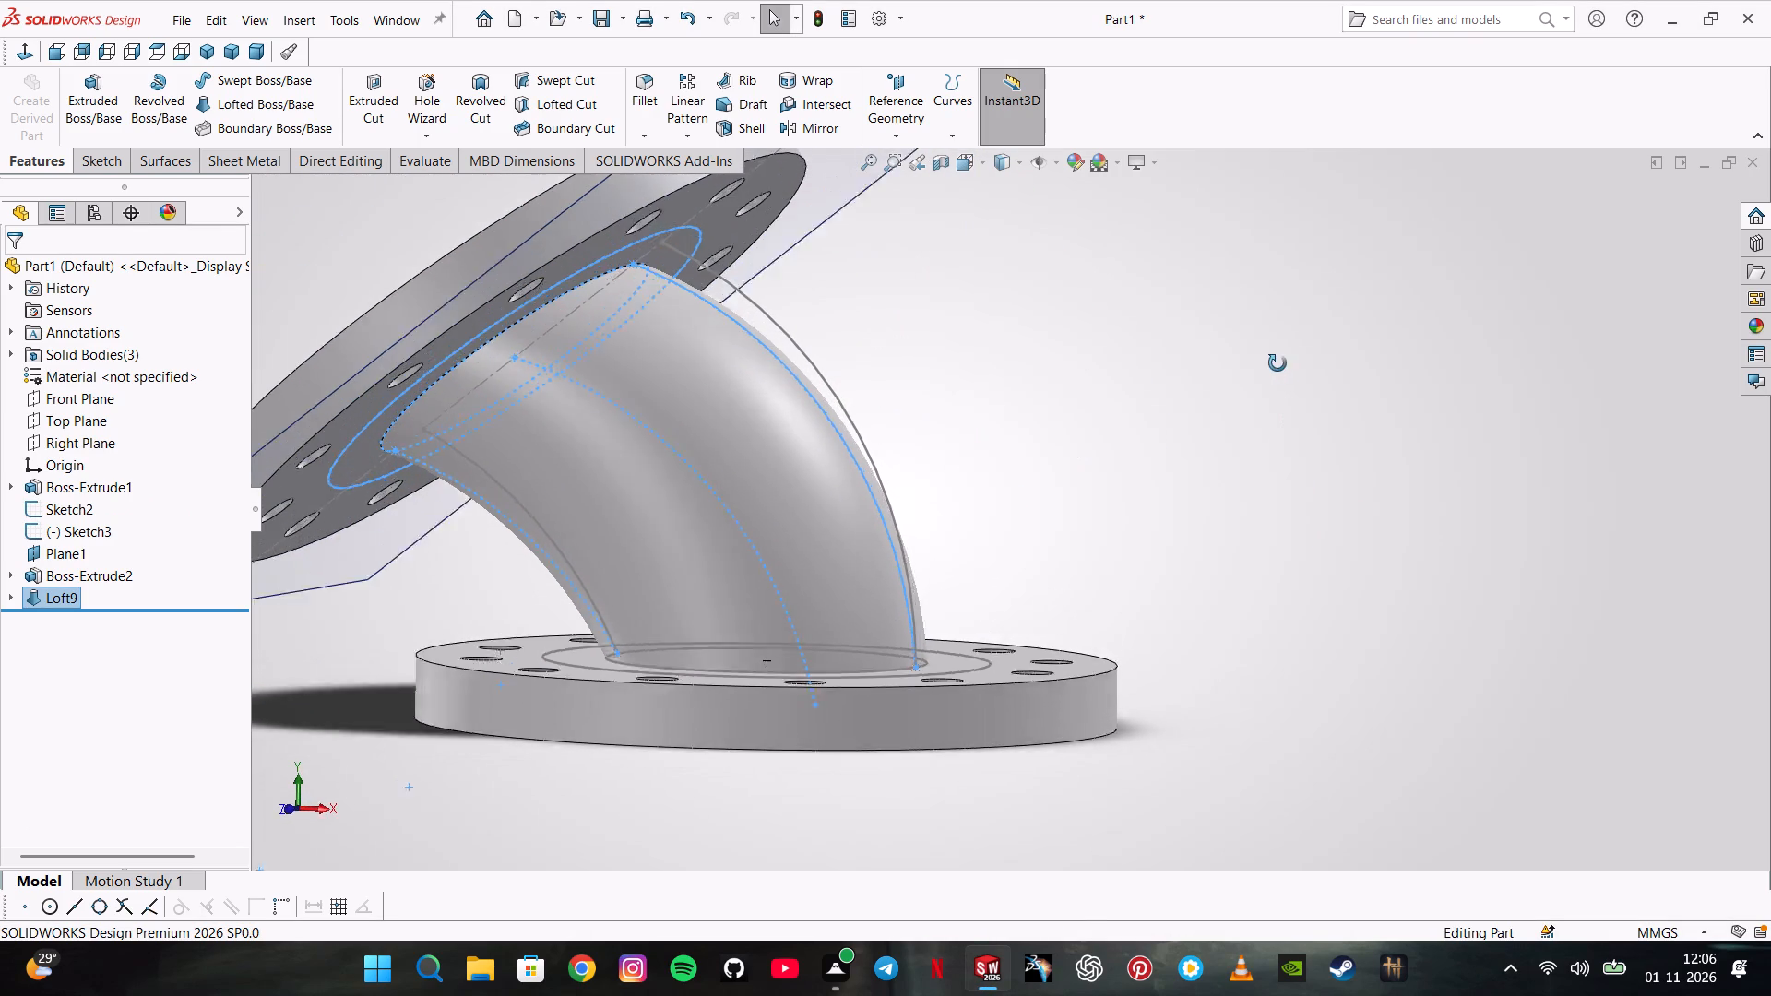
Undo the lofted pipe between the two flanges.
middle_drag(1278, 363, 1302, 289)
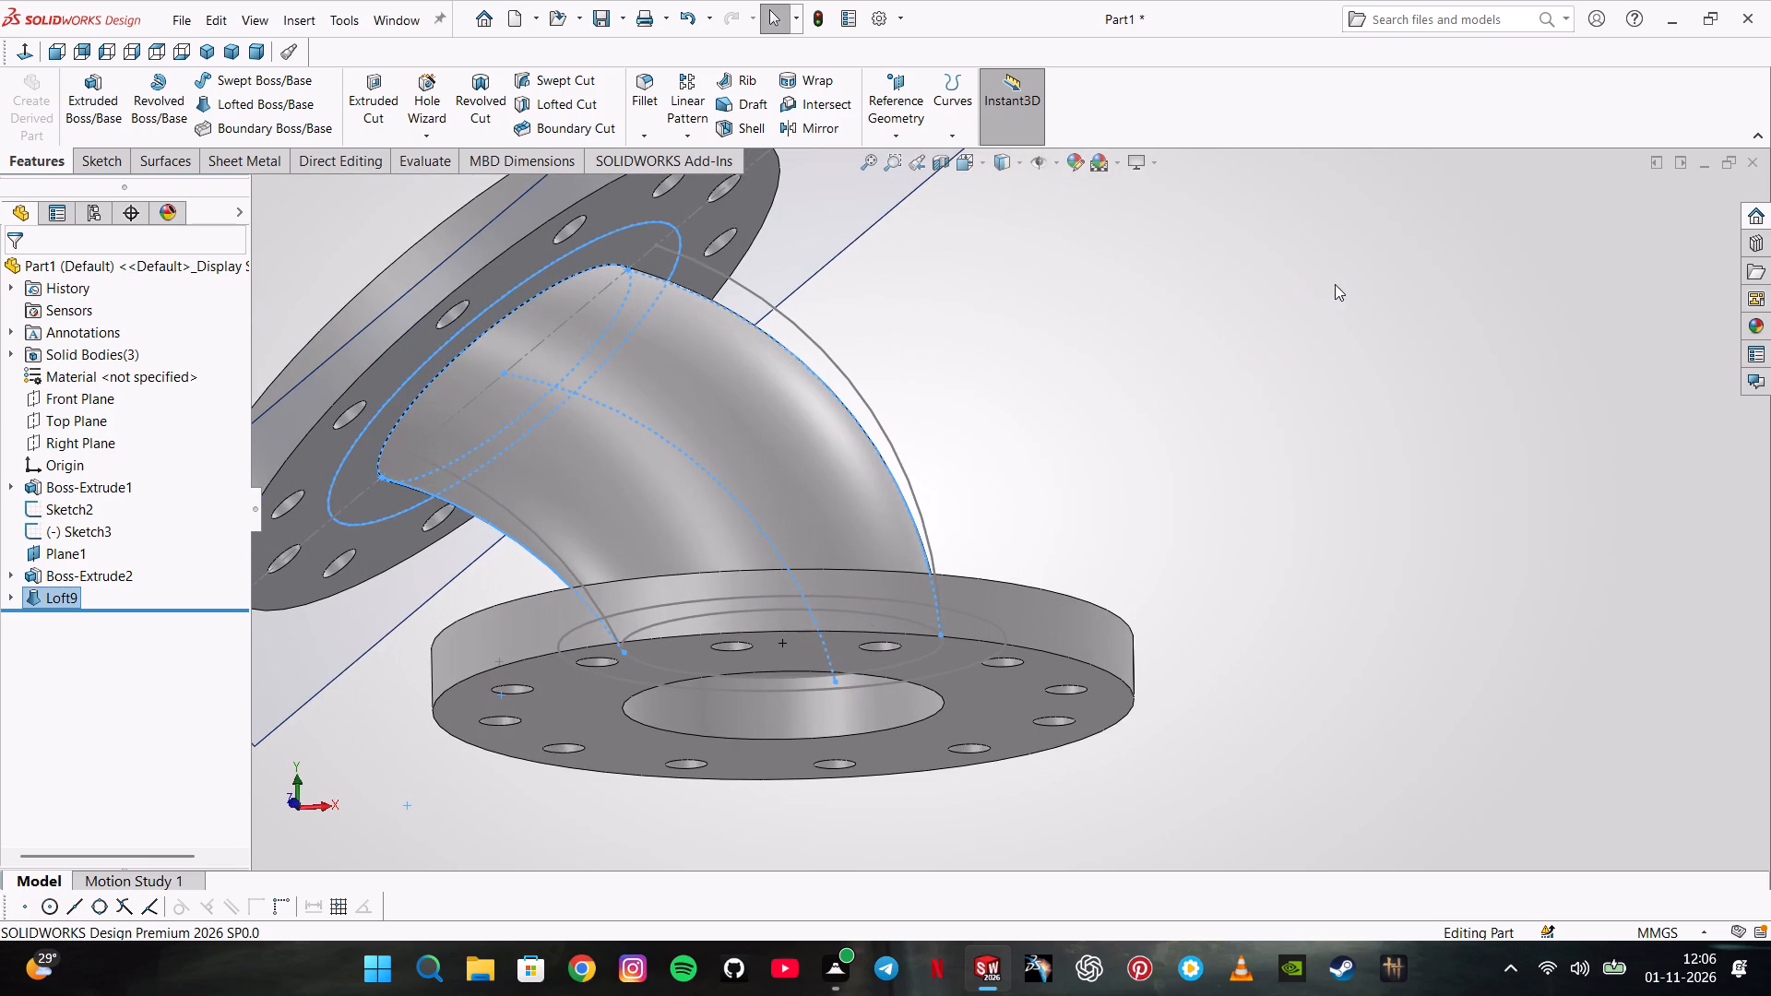
key(Escape)
key(Escape)
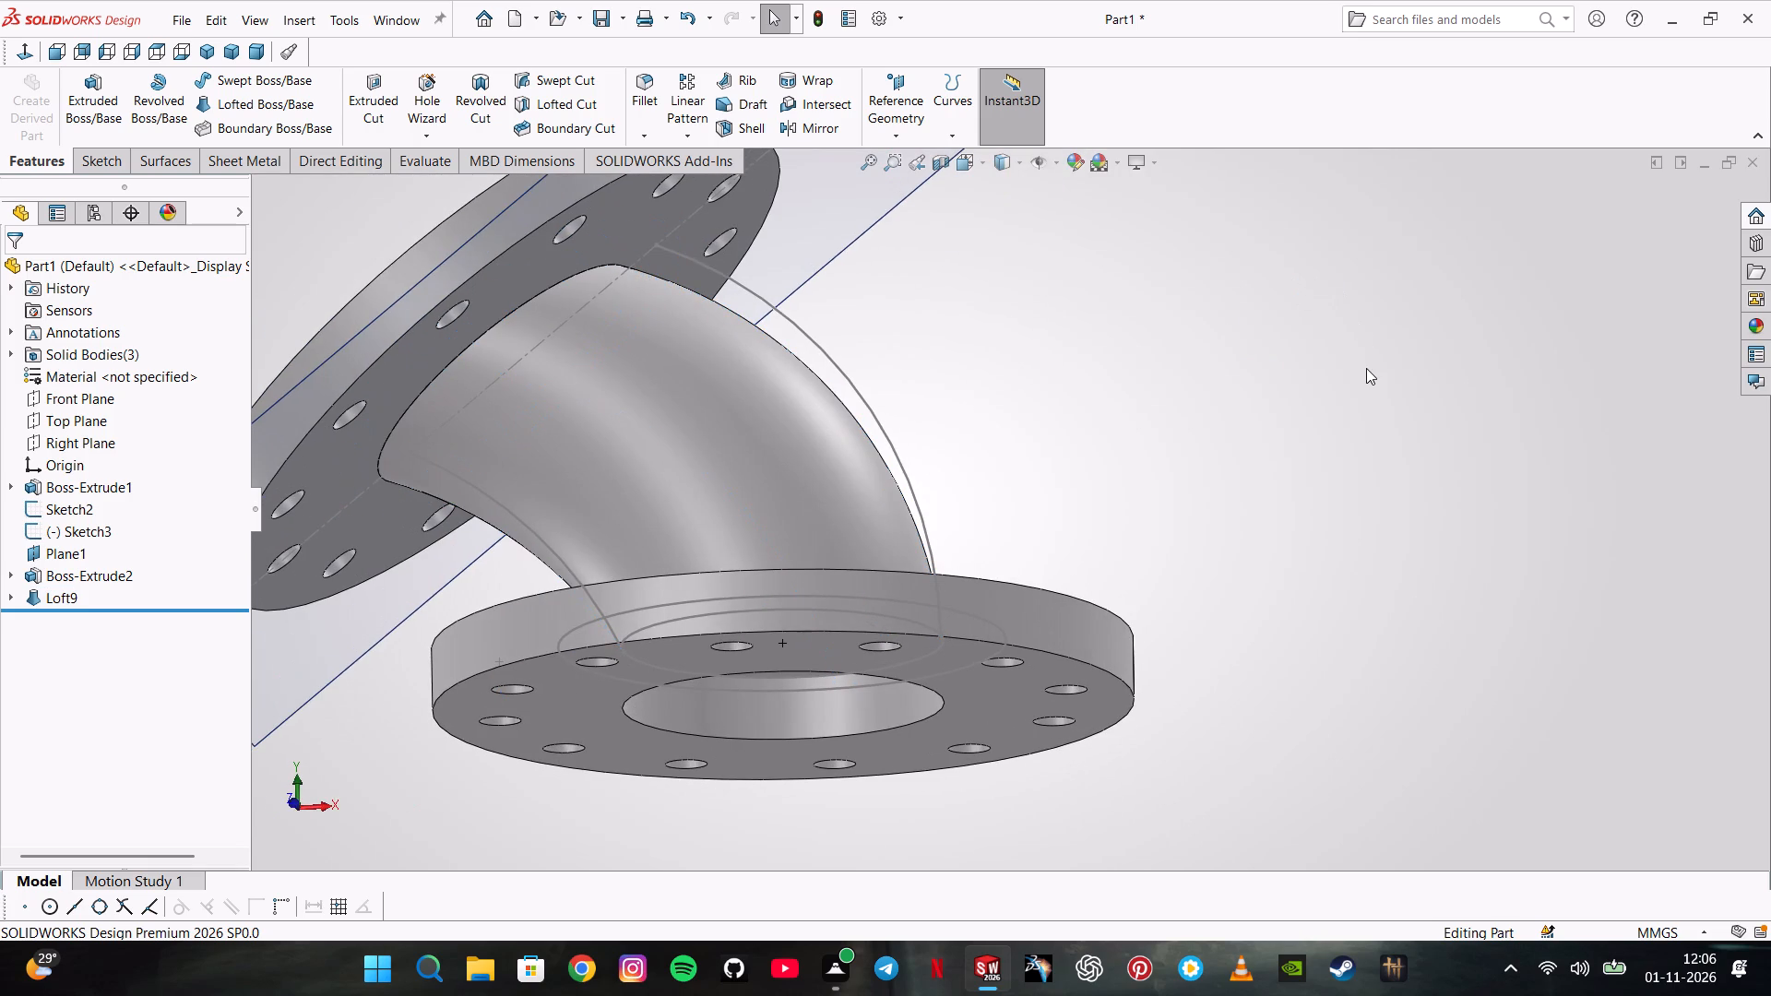
key(ctrl+z)
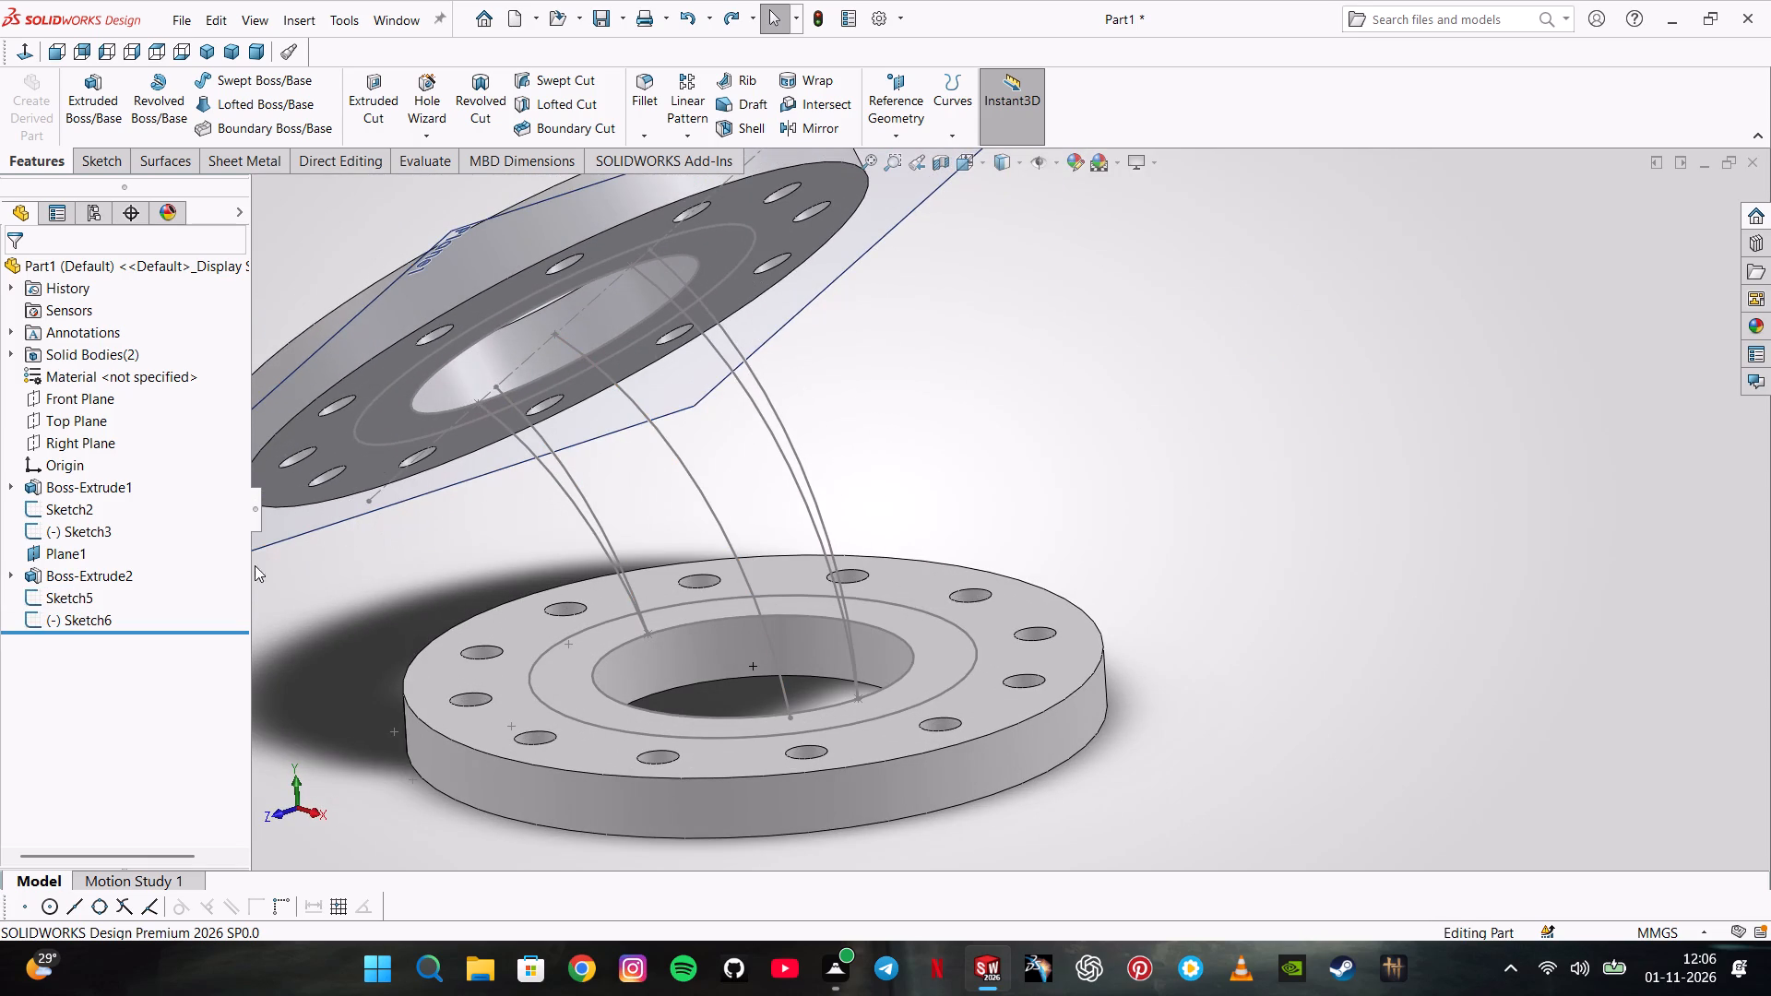
Reopen Sketch6 for editing and undo the recent endpoint relation changes on its inner and outer arcs.
click(115, 612)
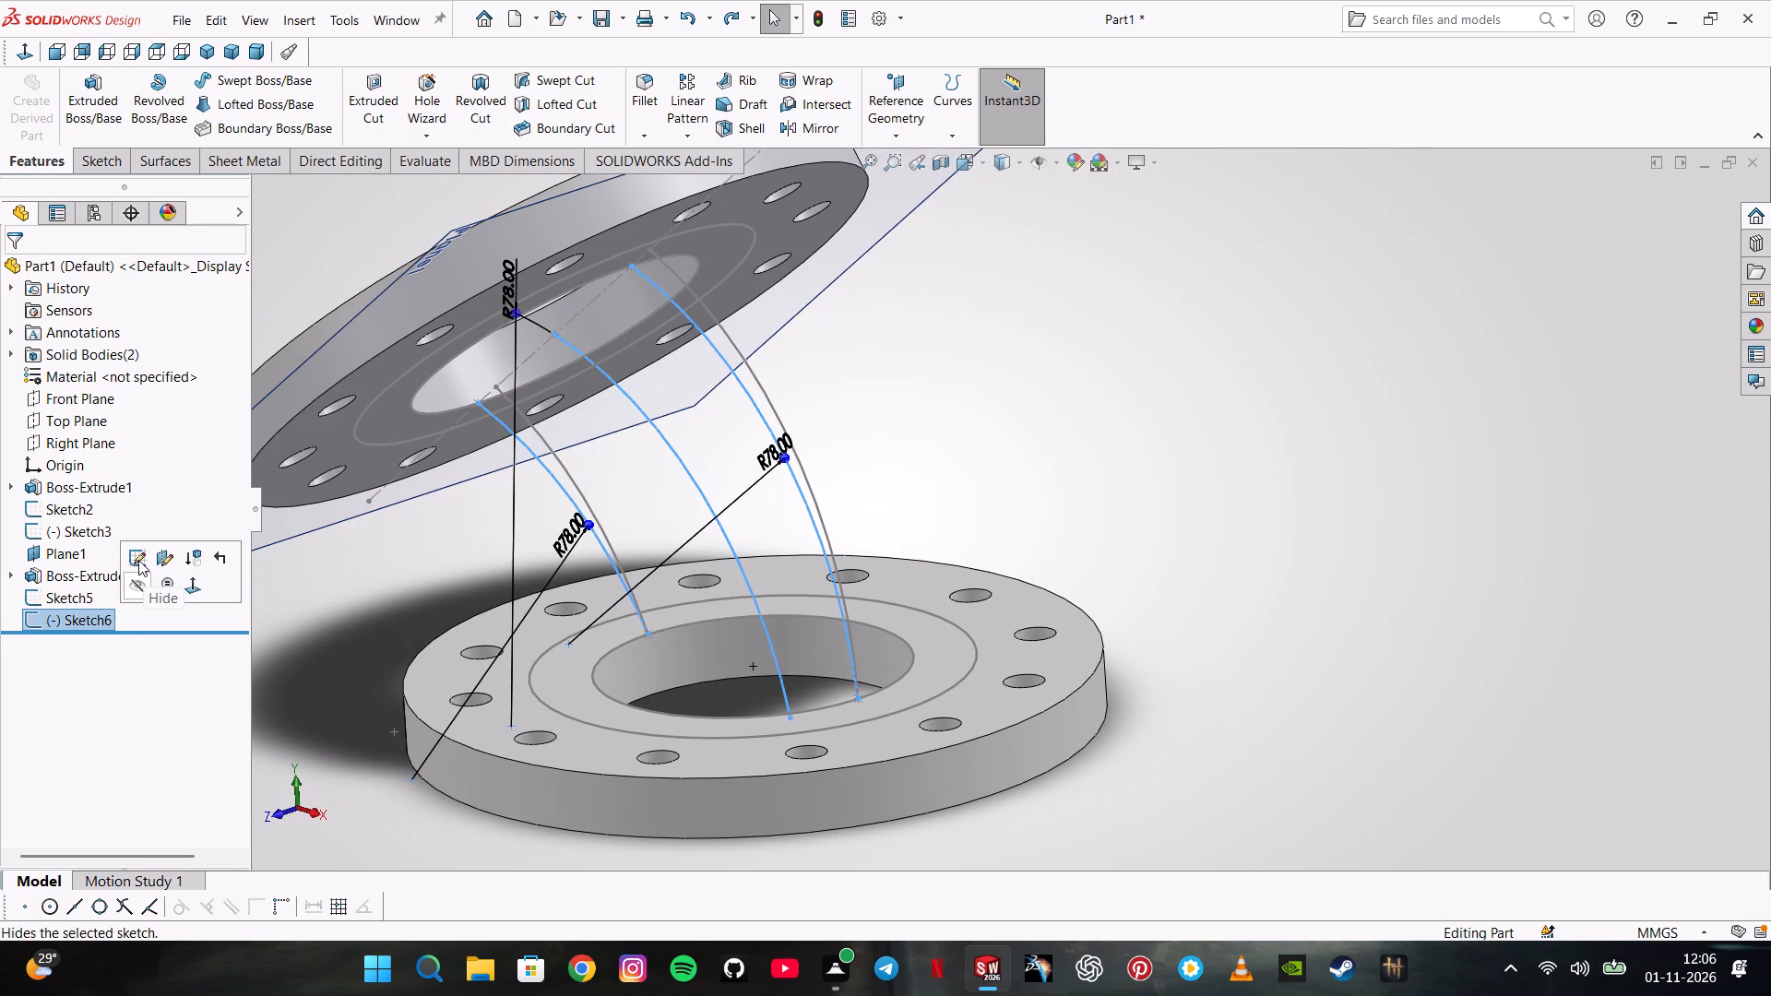
click(138, 560)
scroll(1364, 701, down, 4)
middle_drag(1102, 605, 1114, 681)
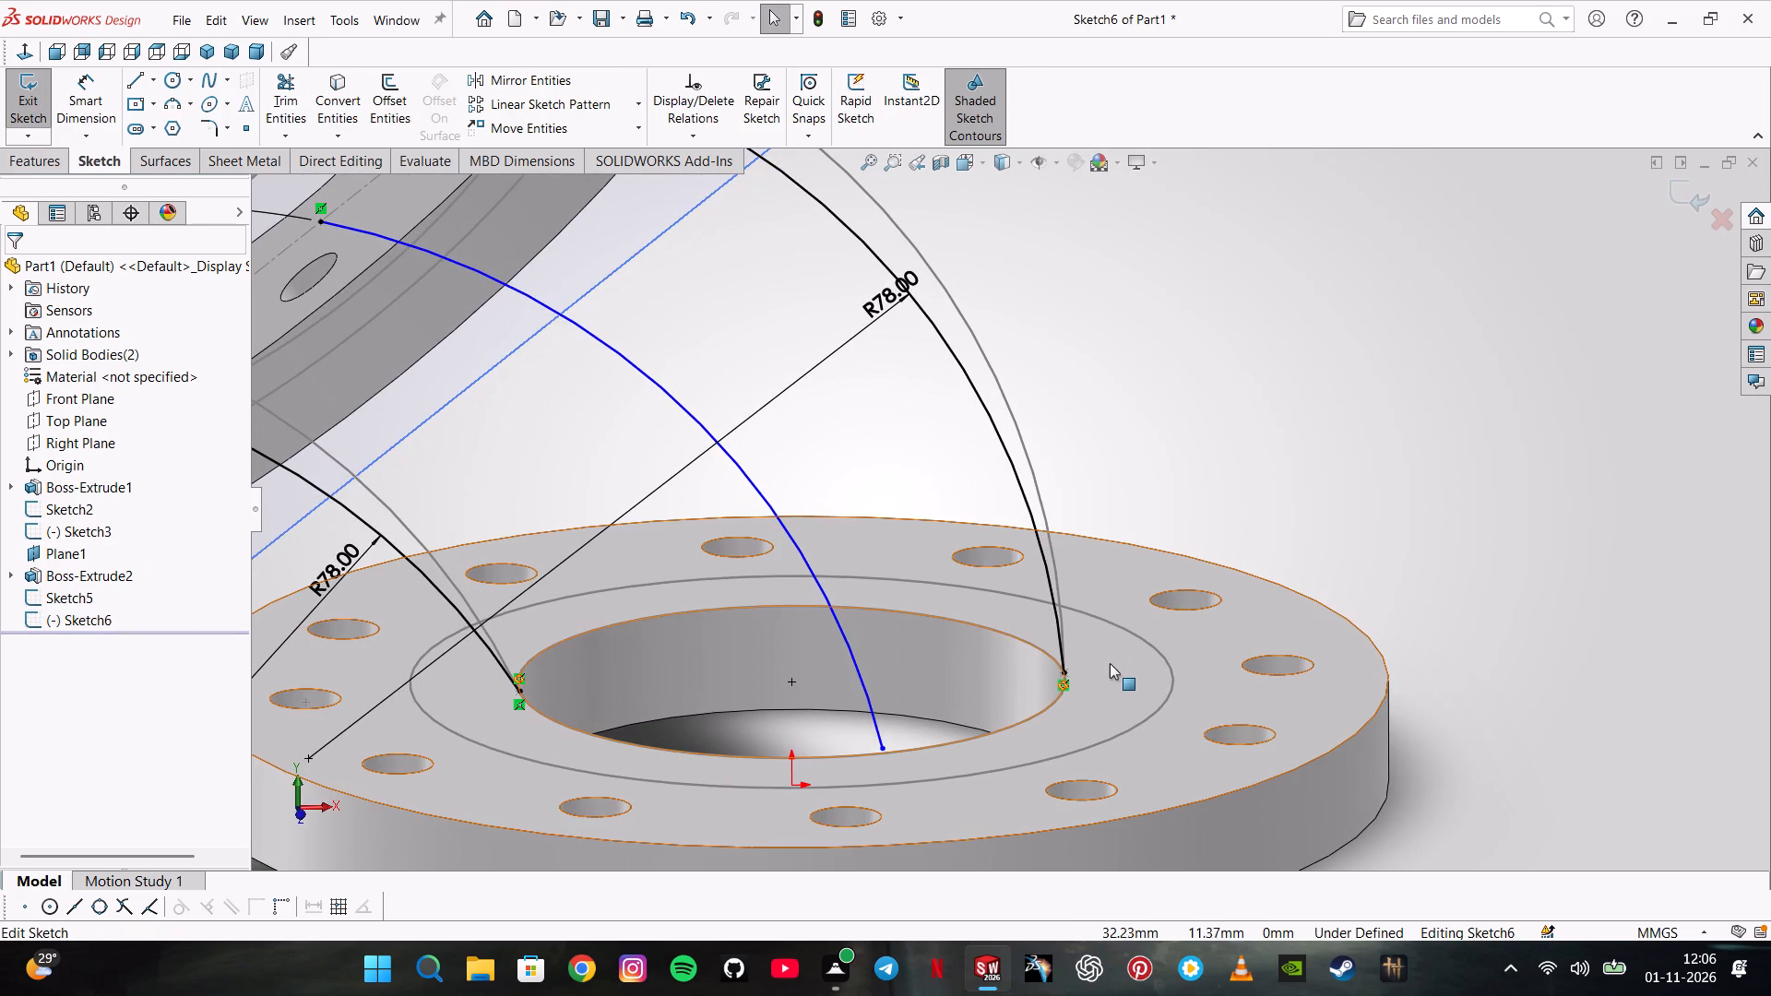
key(ctrl+z)
key(ctrl+z)
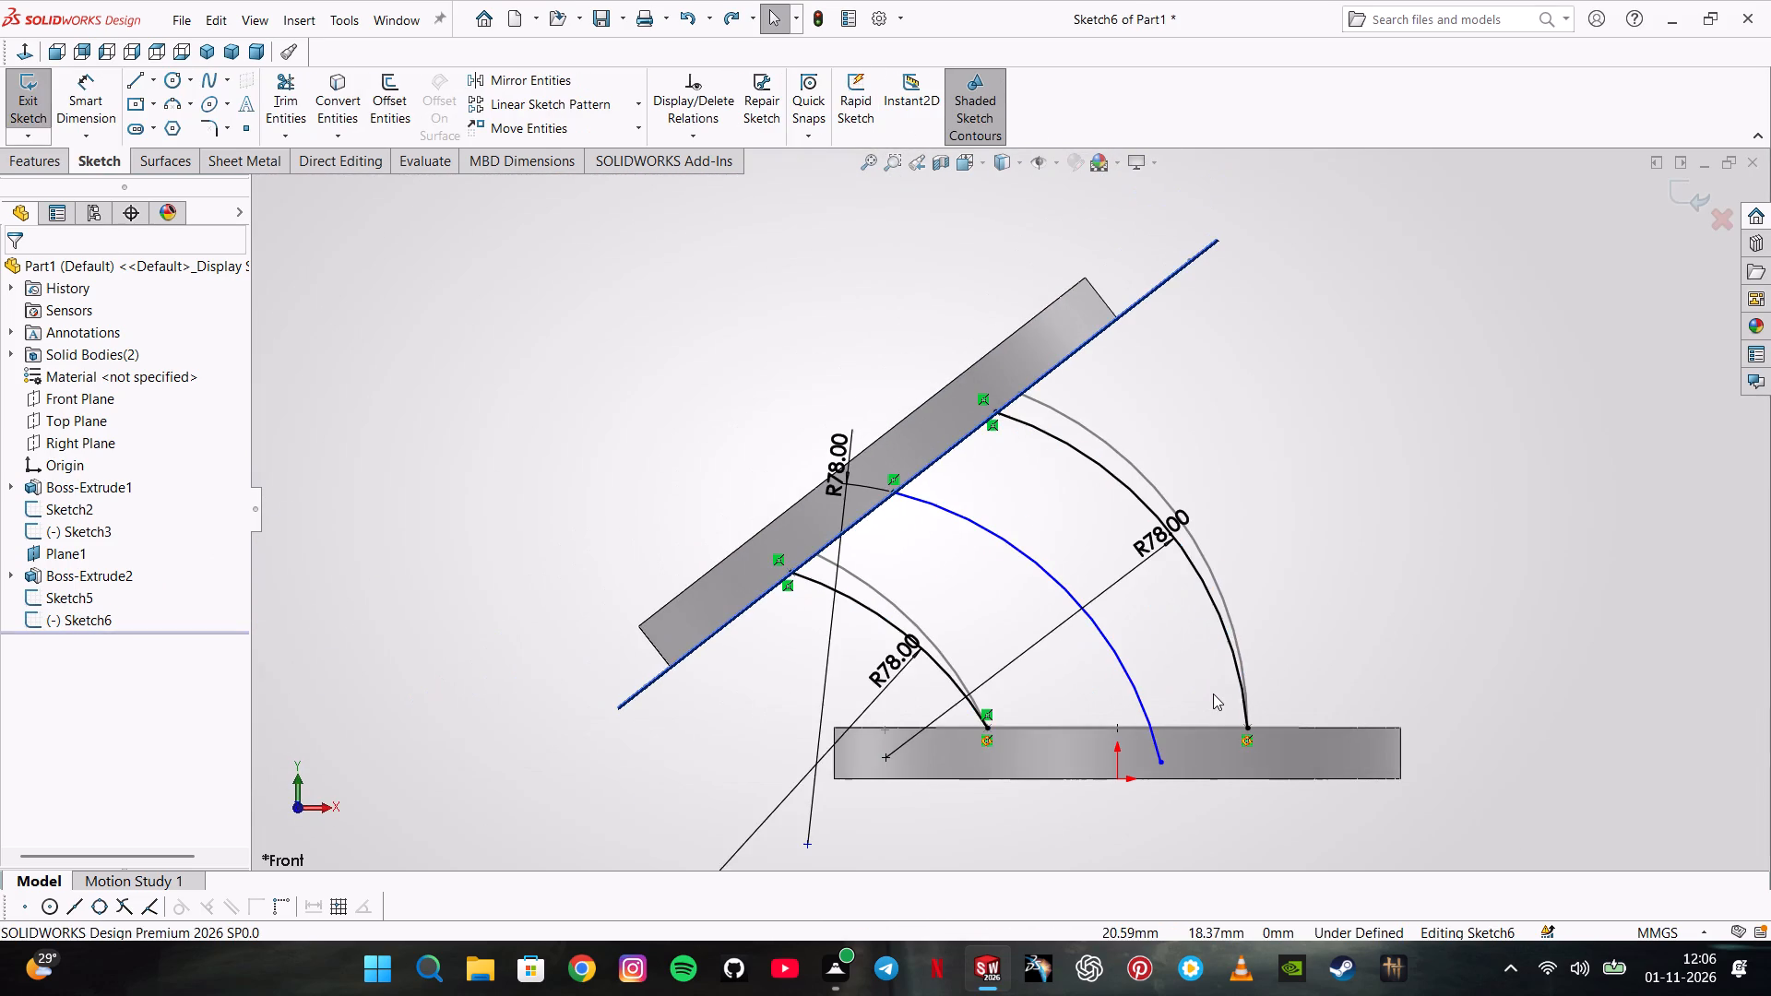
key(ctrl+z)
key(ctrl+z)
key(ctrl+z)
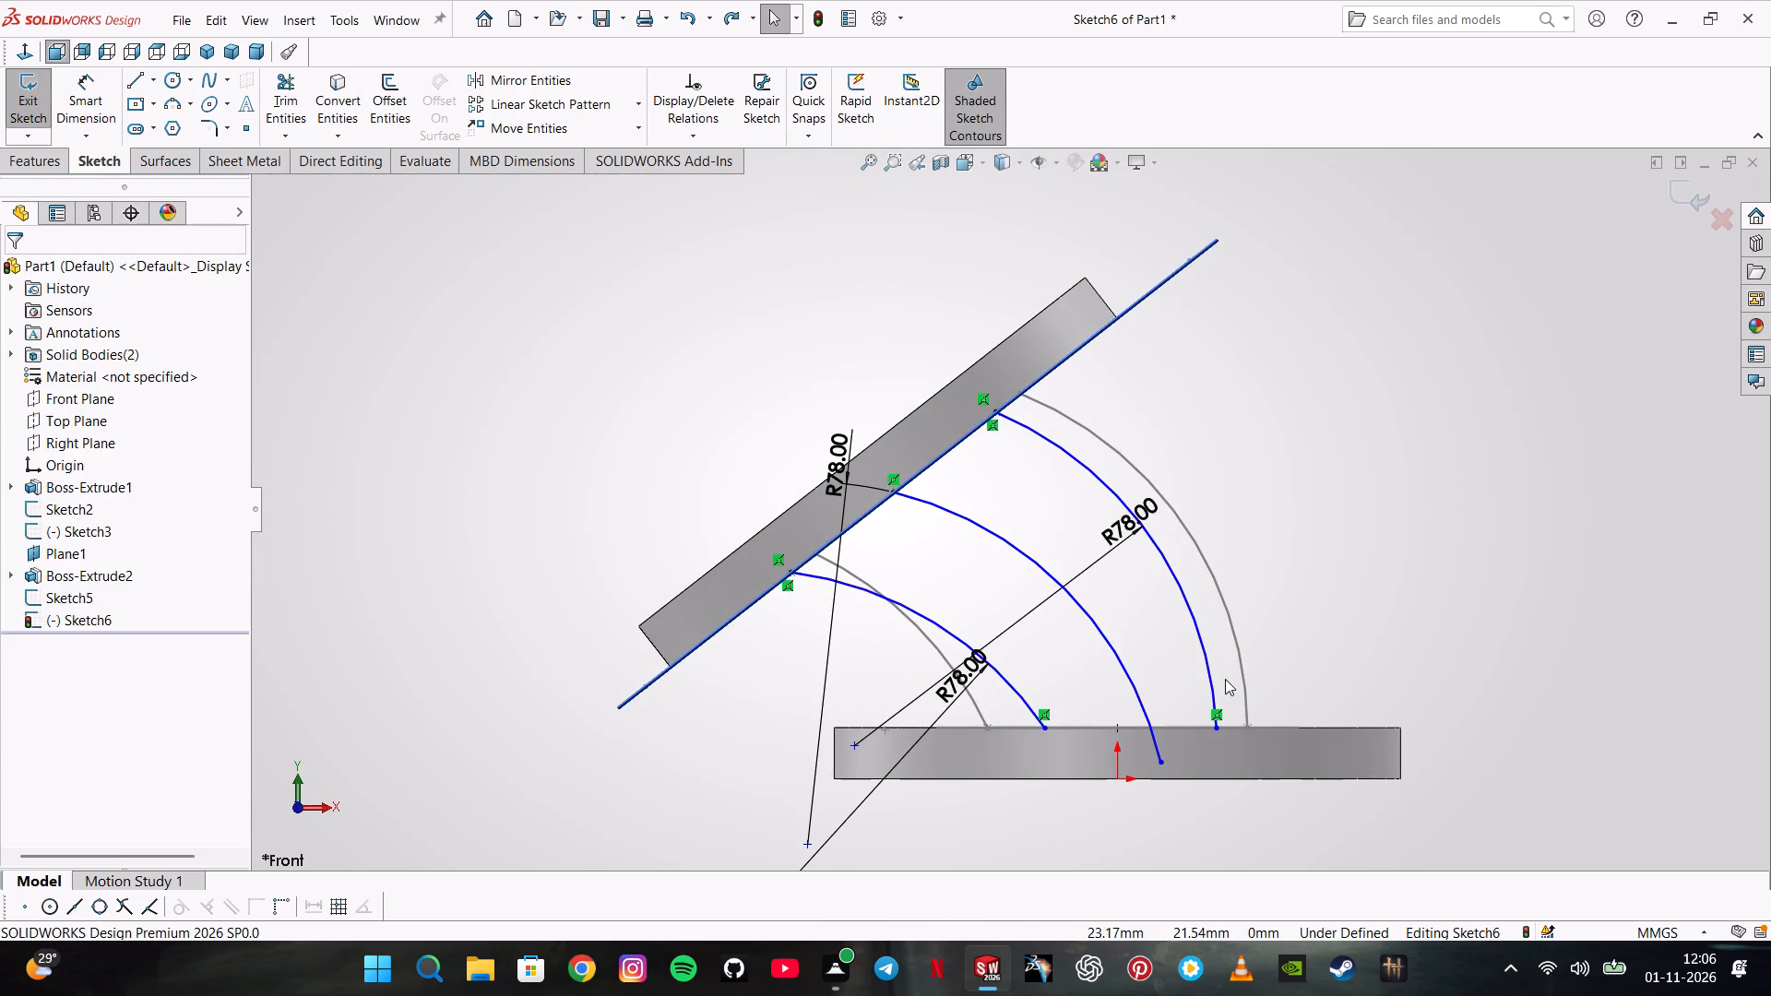
key(ctrl+z)
key(ctrl+z)
key(ctrl+z)
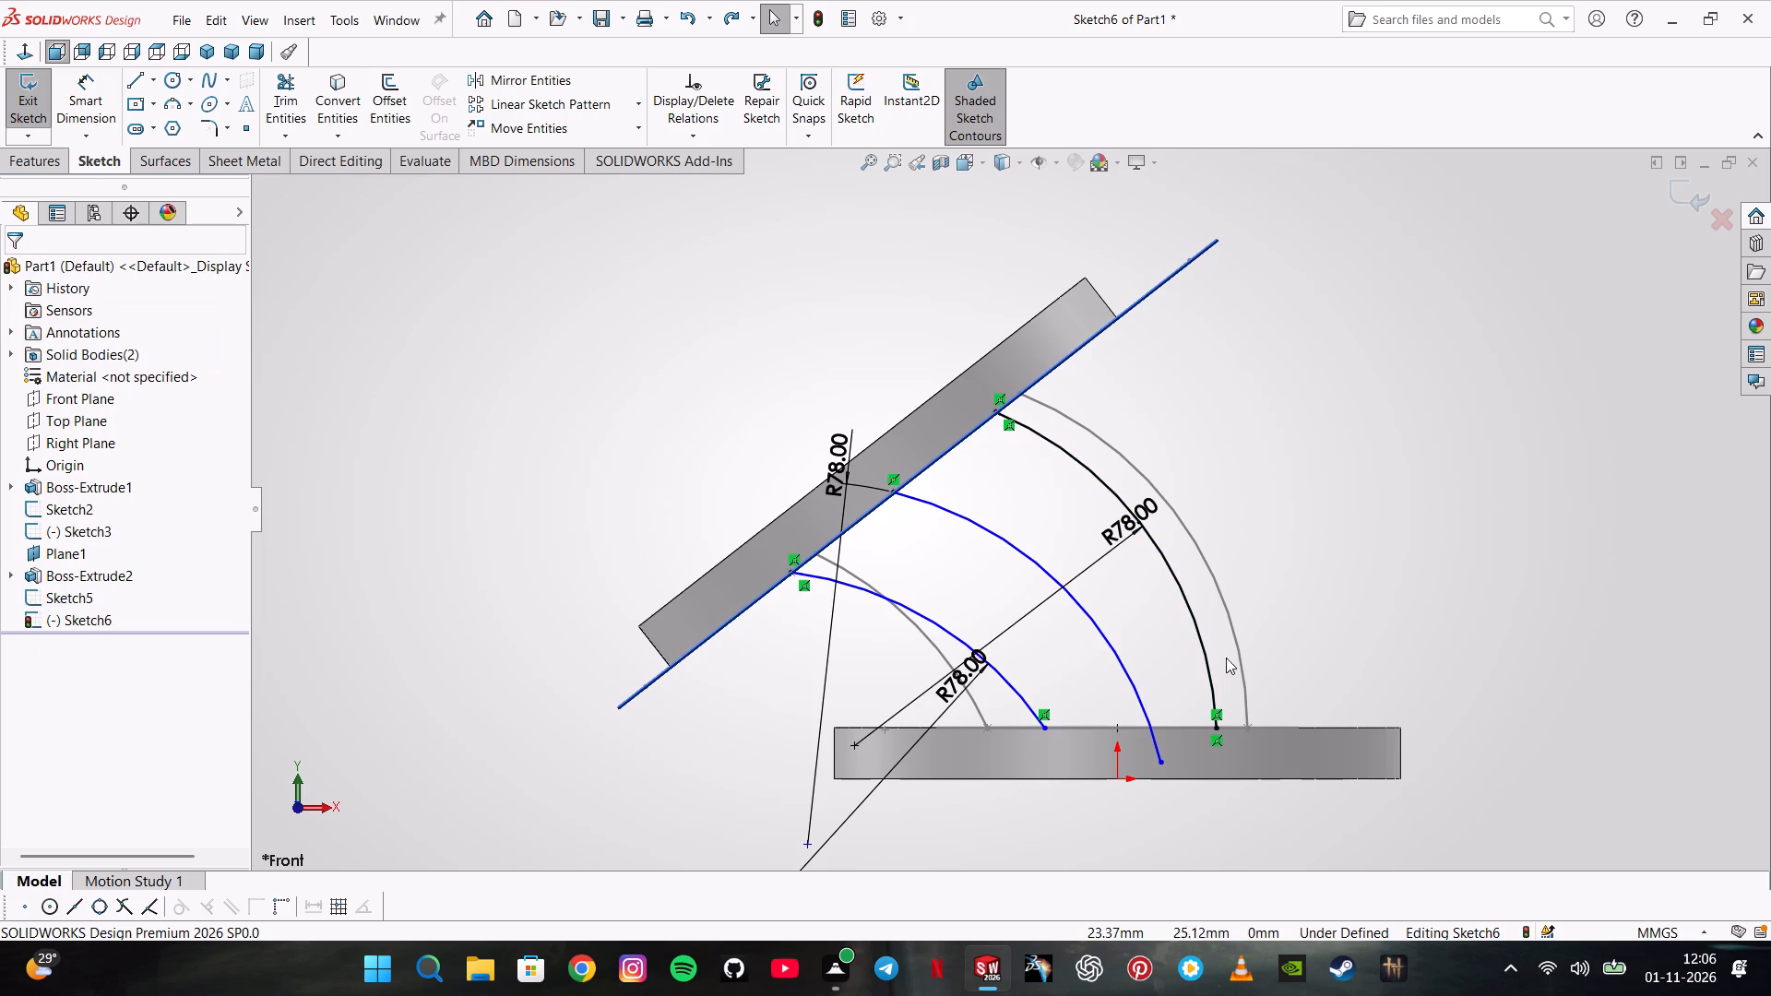
Delete both relations at the upper endpoint of Sketch6's outer arc and both at the inner arc's upper endpoint.
middle_drag(1074, 524, 1066, 384)
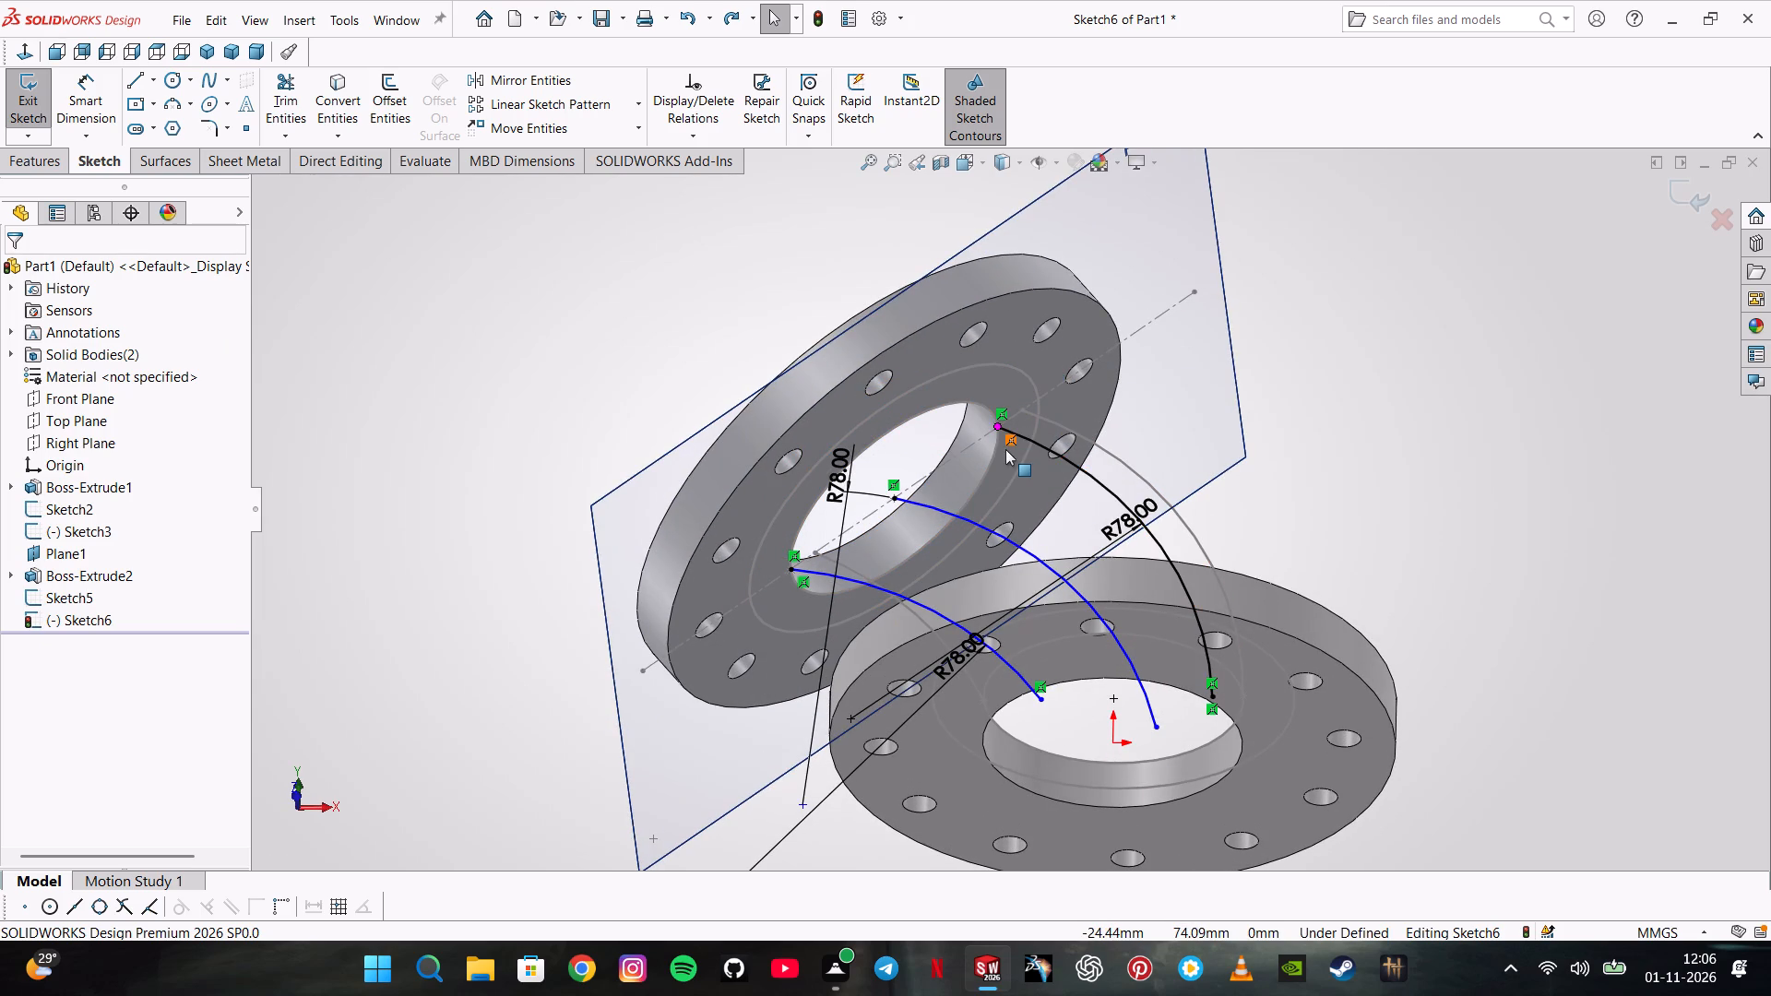
click(1008, 439)
key(Delete)
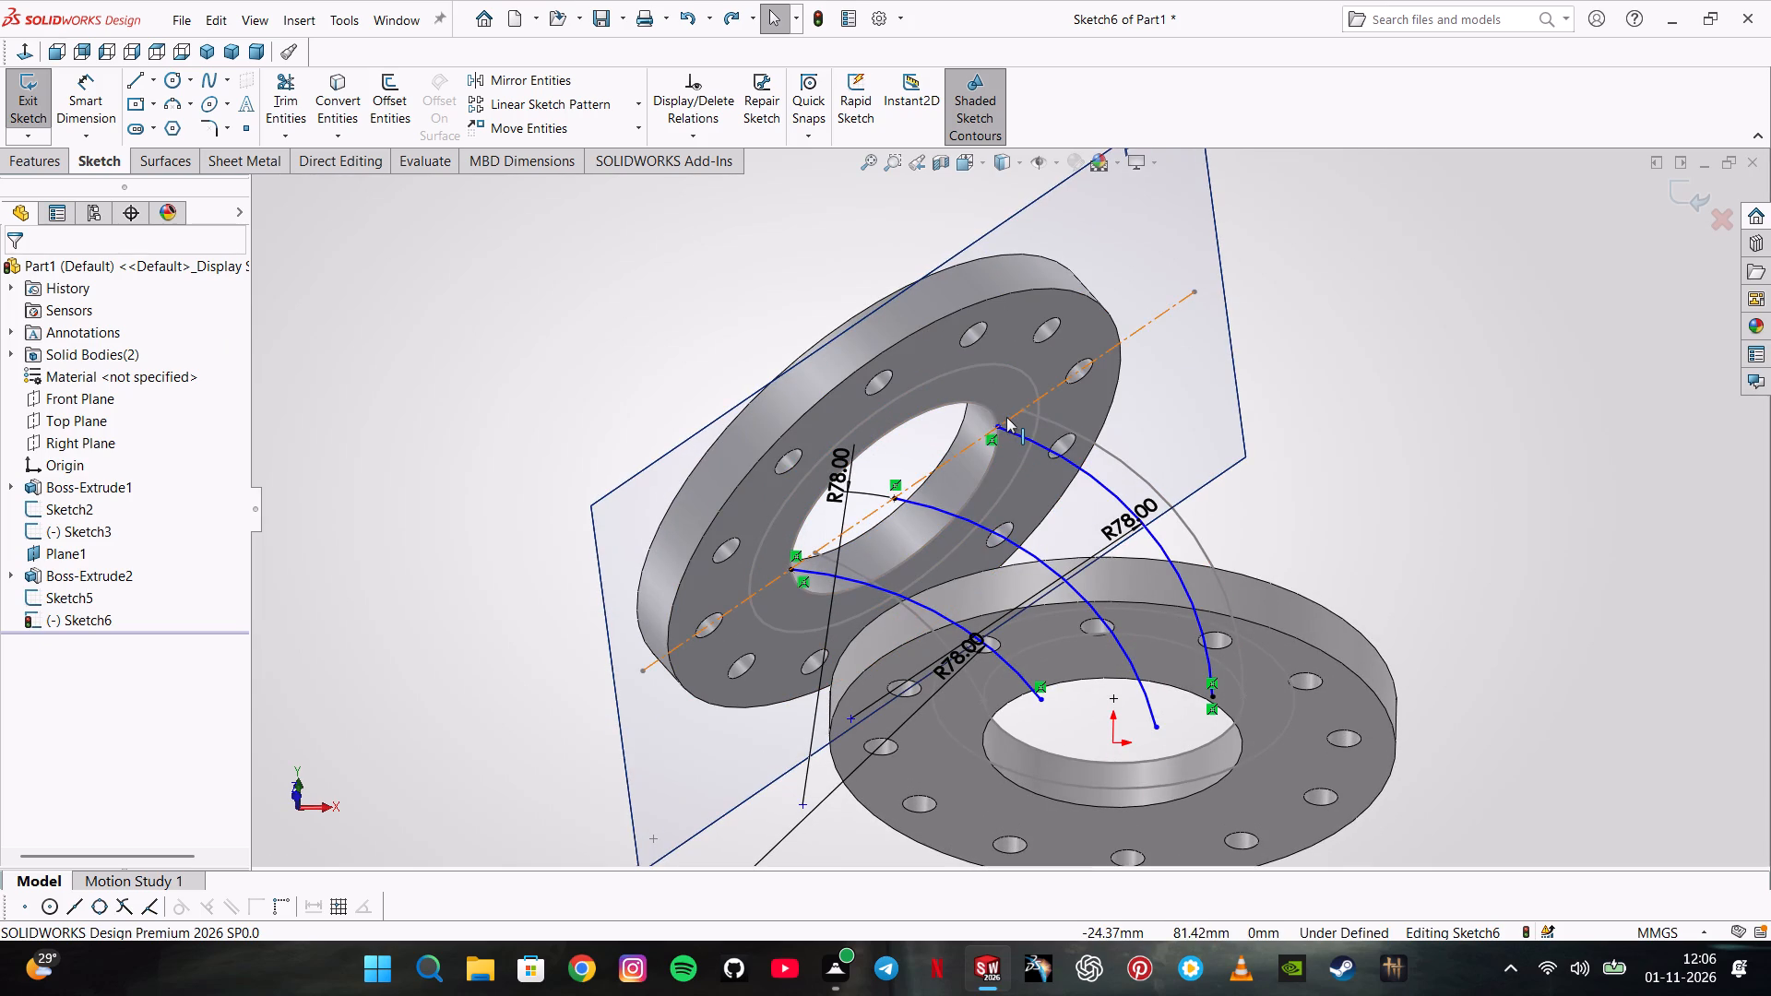
click(985, 442)
key(Delete)
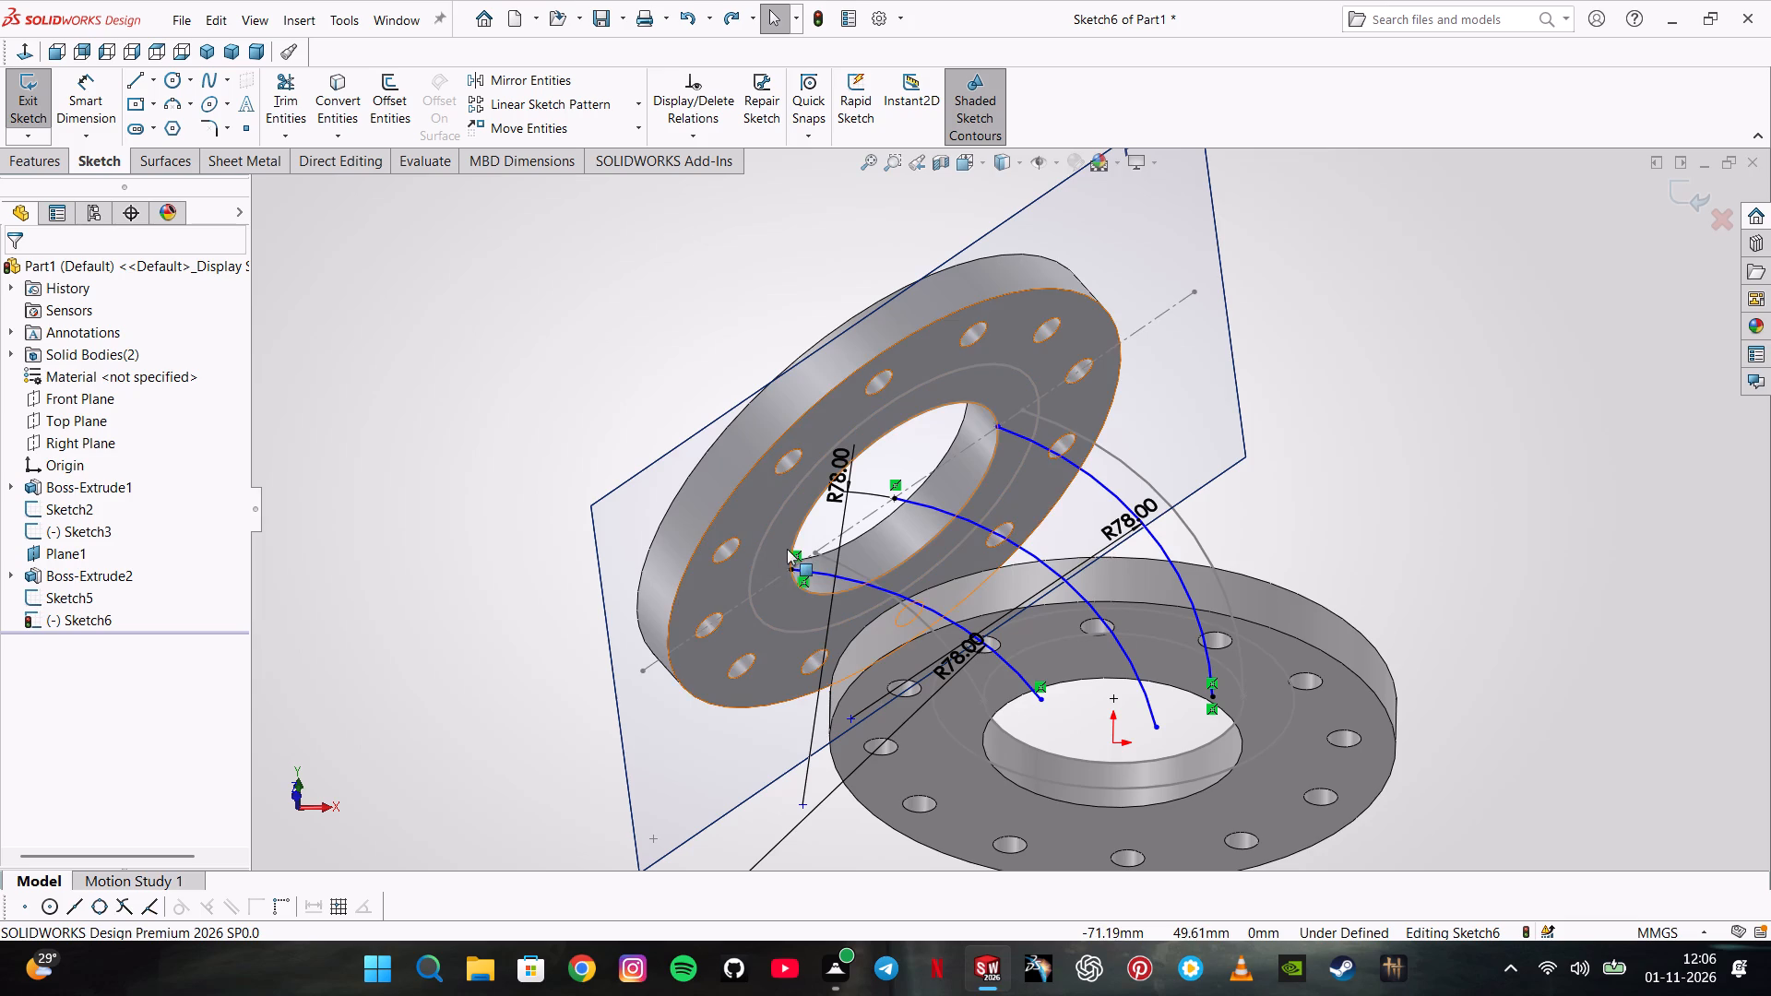
click(793, 551)
key(Delete)
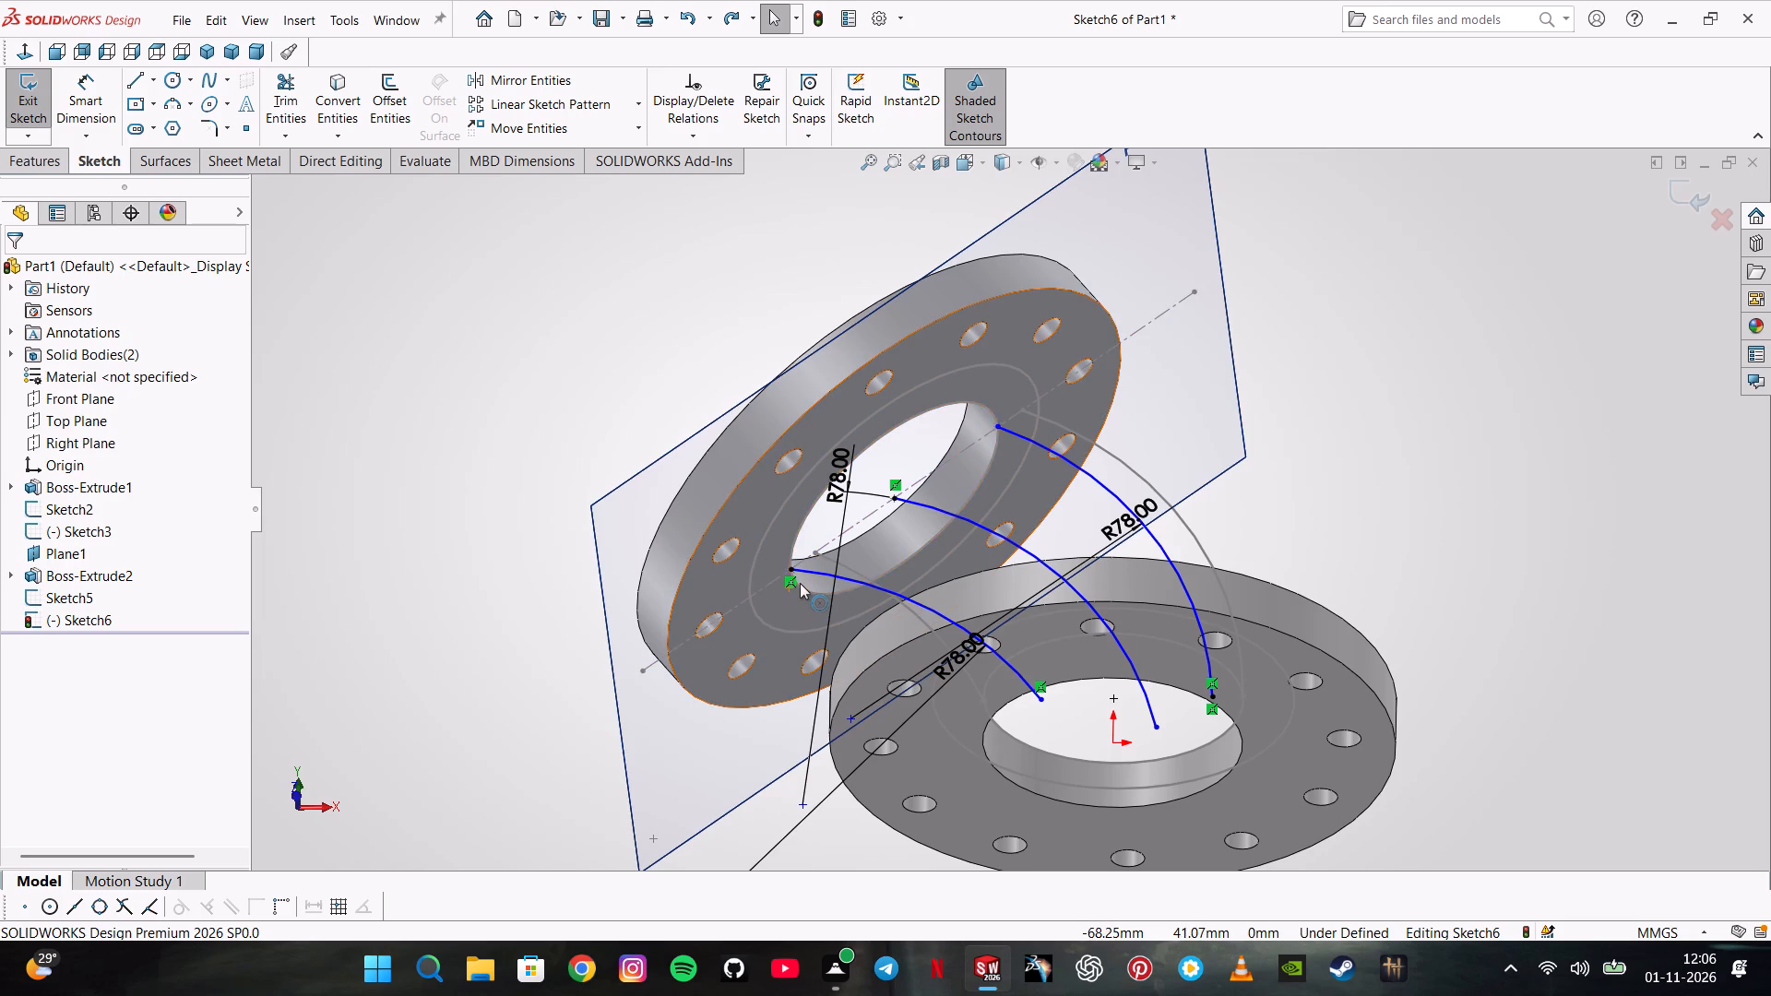
click(790, 580)
key(Delete)
Delete both relations at the lower endpoint of Sketch6's outer arc.
middle_drag(1080, 576, 1076, 729)
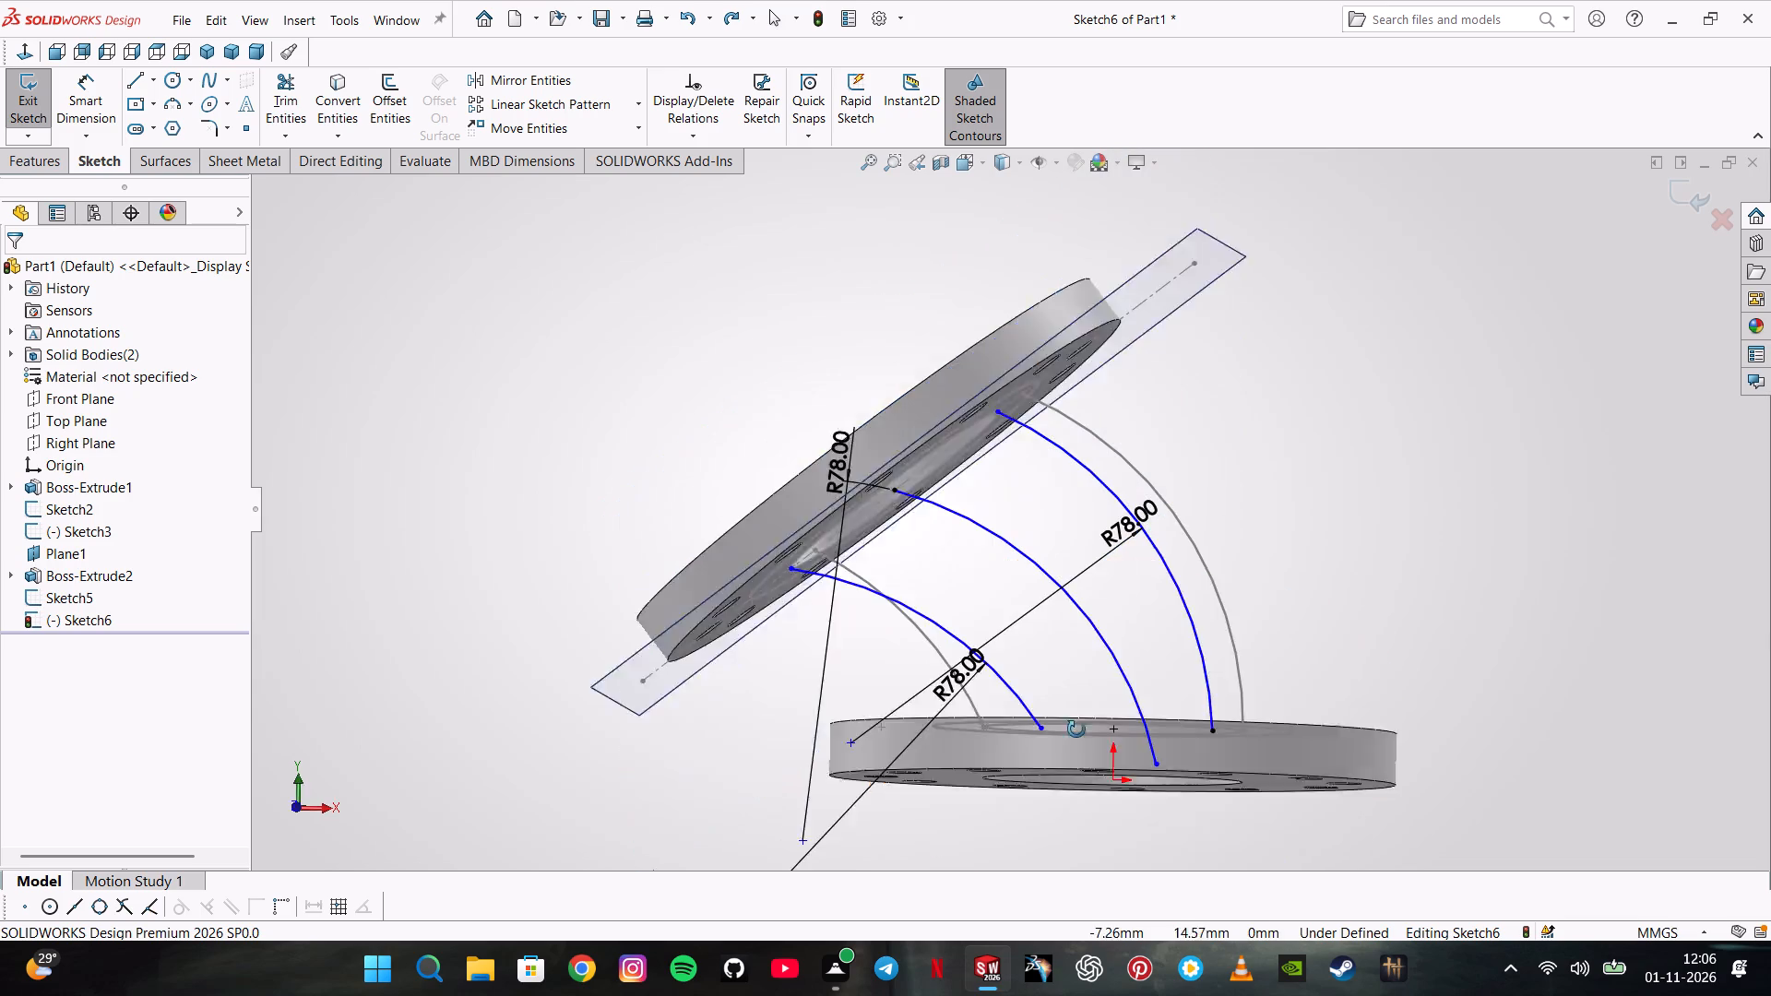
middle_drag(1076, 729, 1049, 841)
click(1208, 737)
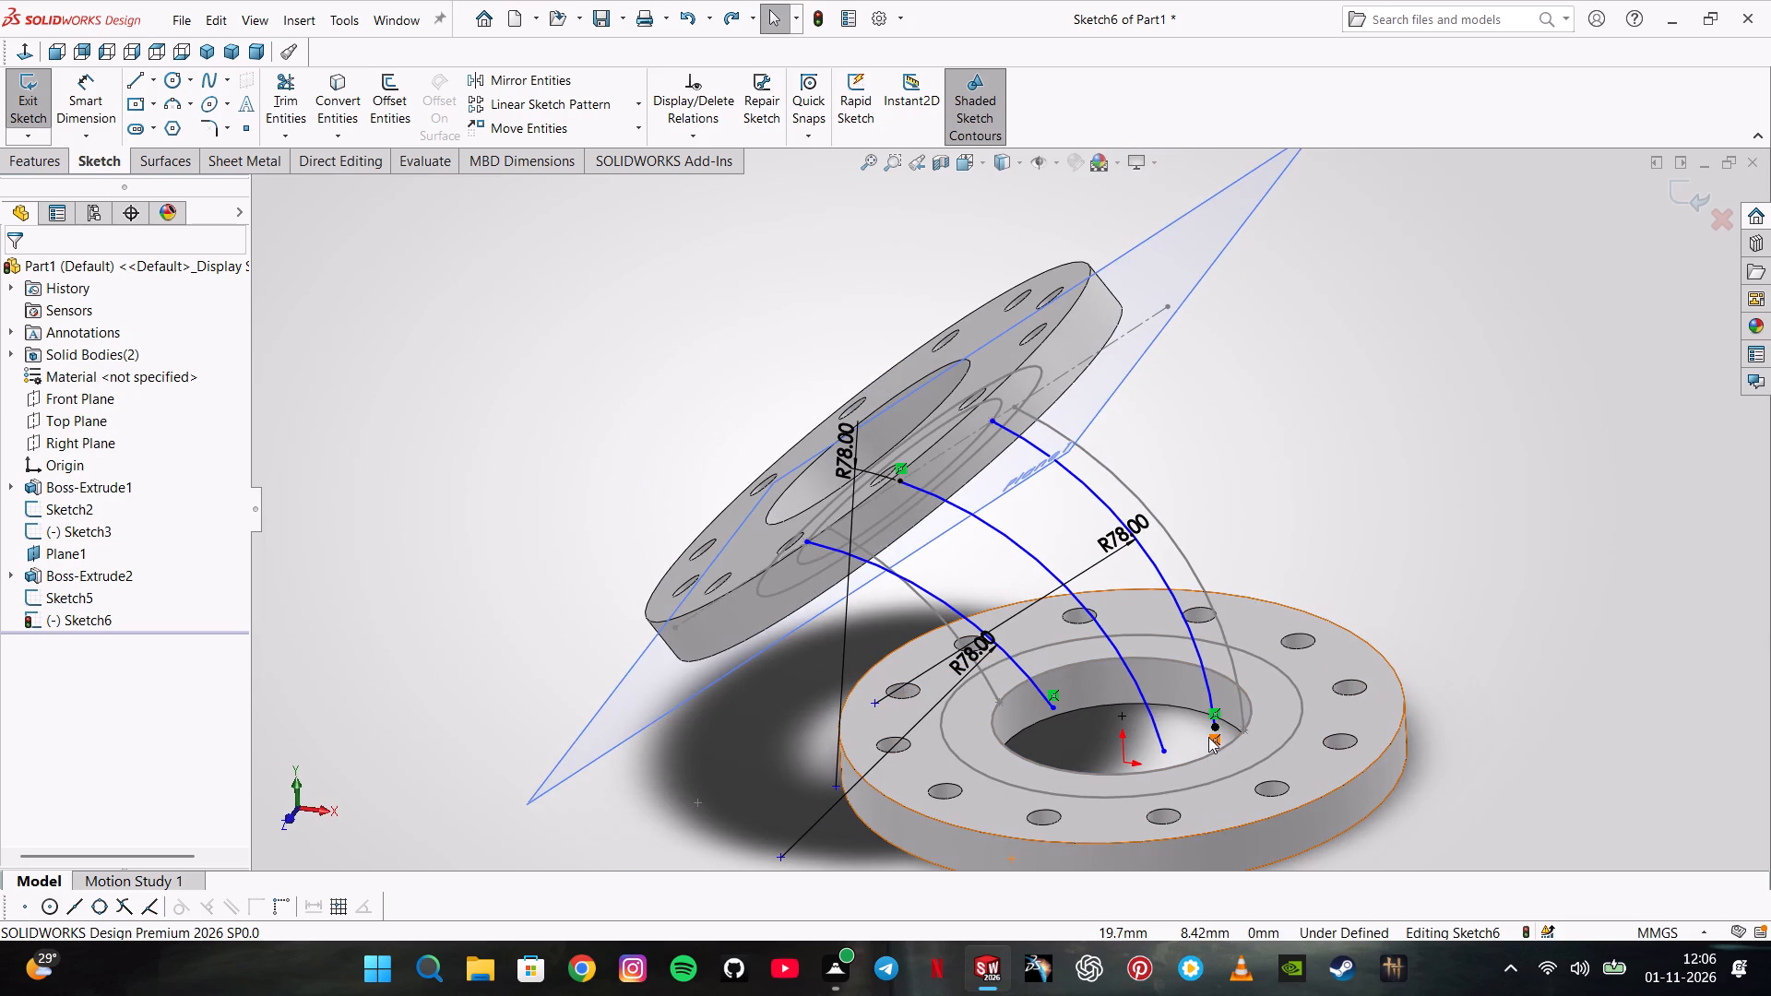
key(Delete)
click(1216, 714)
key(Delete)
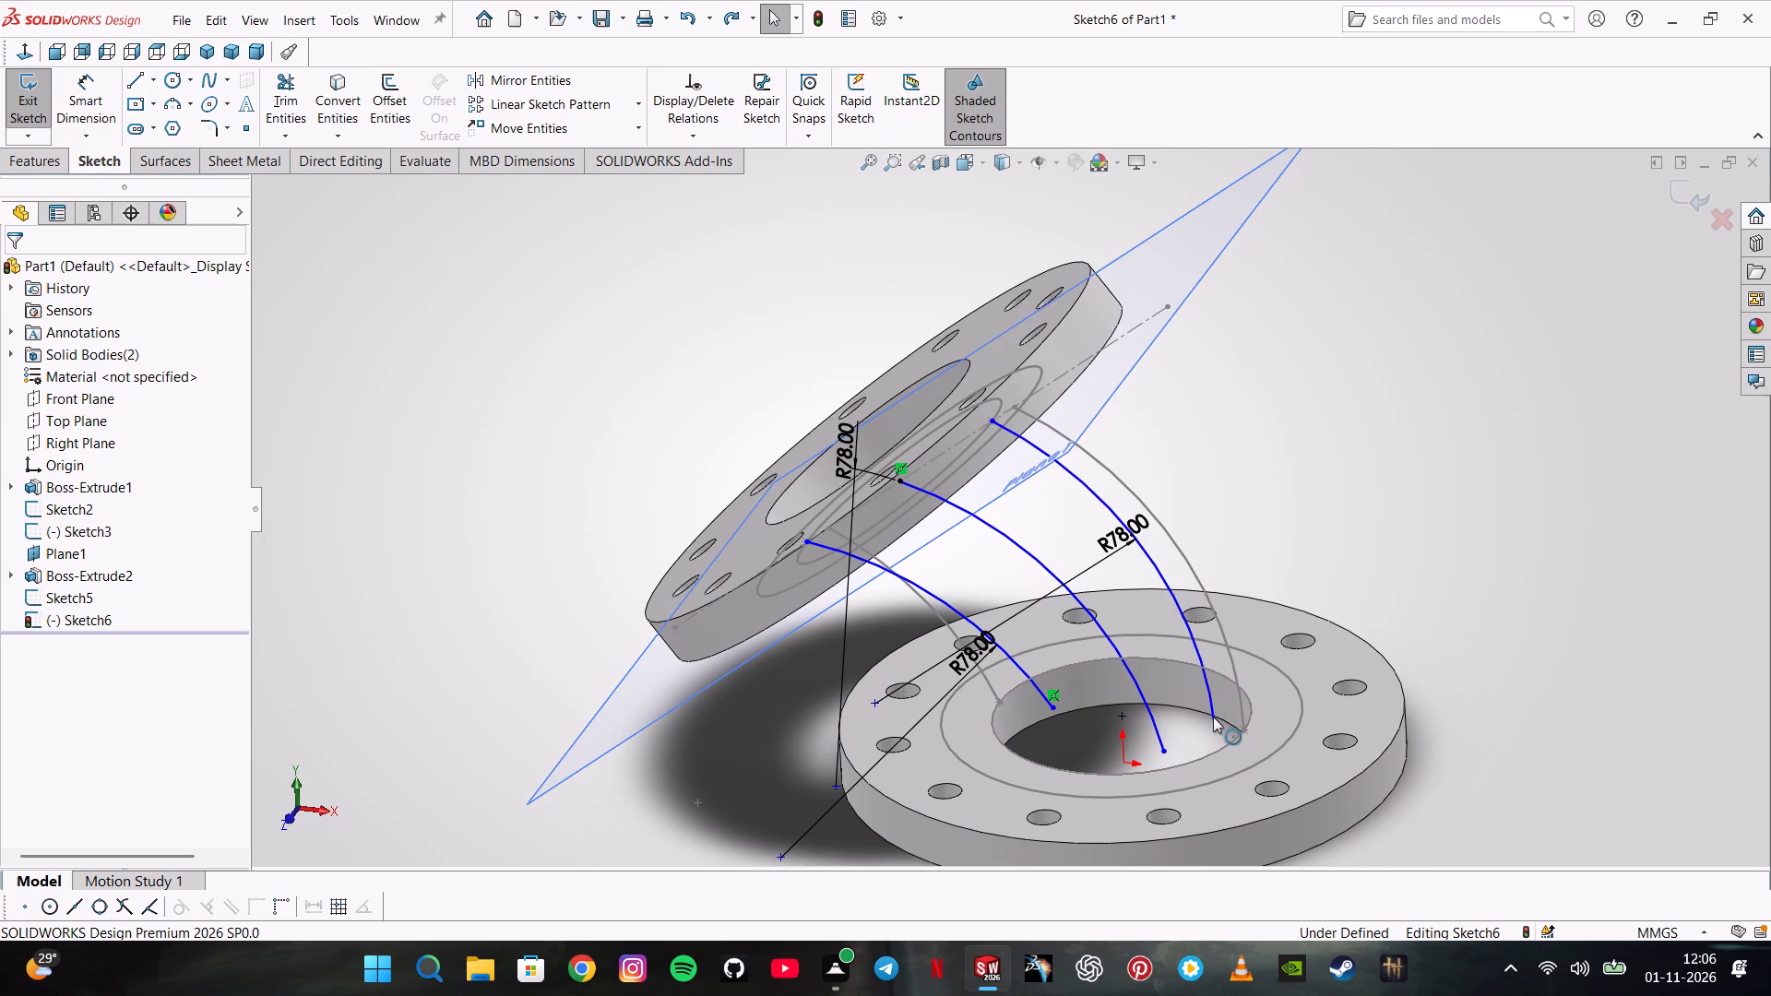
Add pierce relations tying the outer and inner arcs' lower endpoints to Sketch2's larger circle on the lower flange.
click(1217, 723)
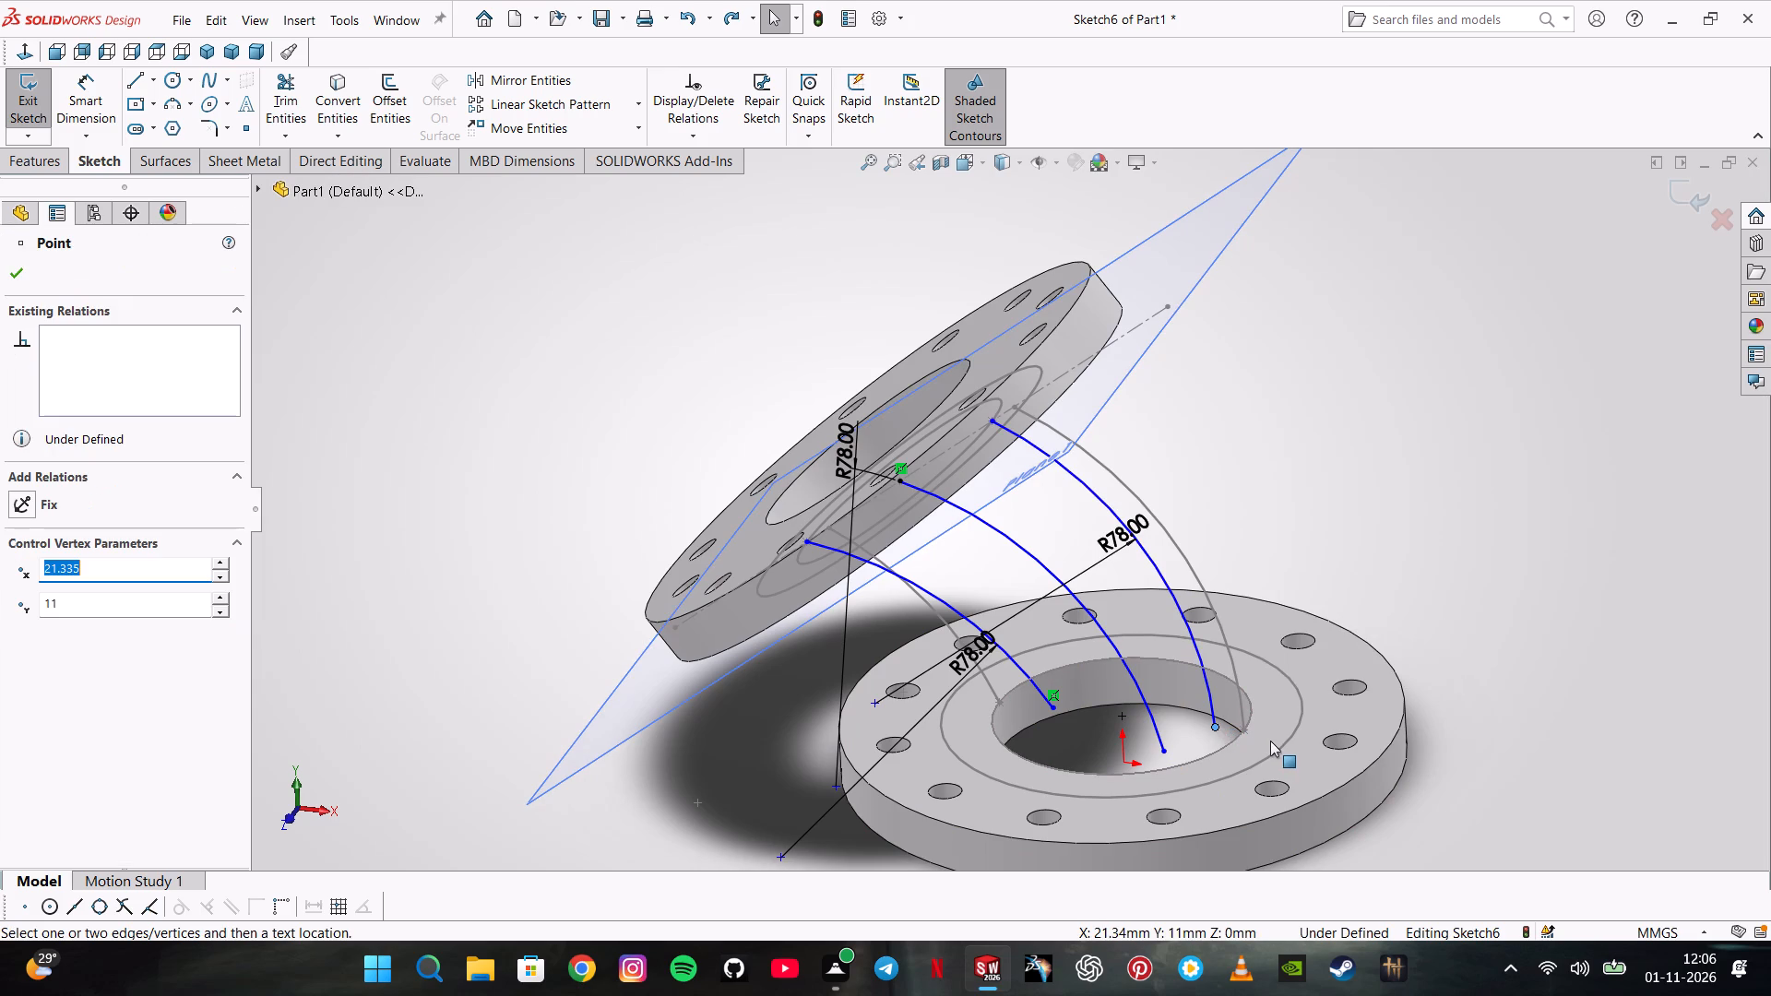
ctrl+click(1287, 737)
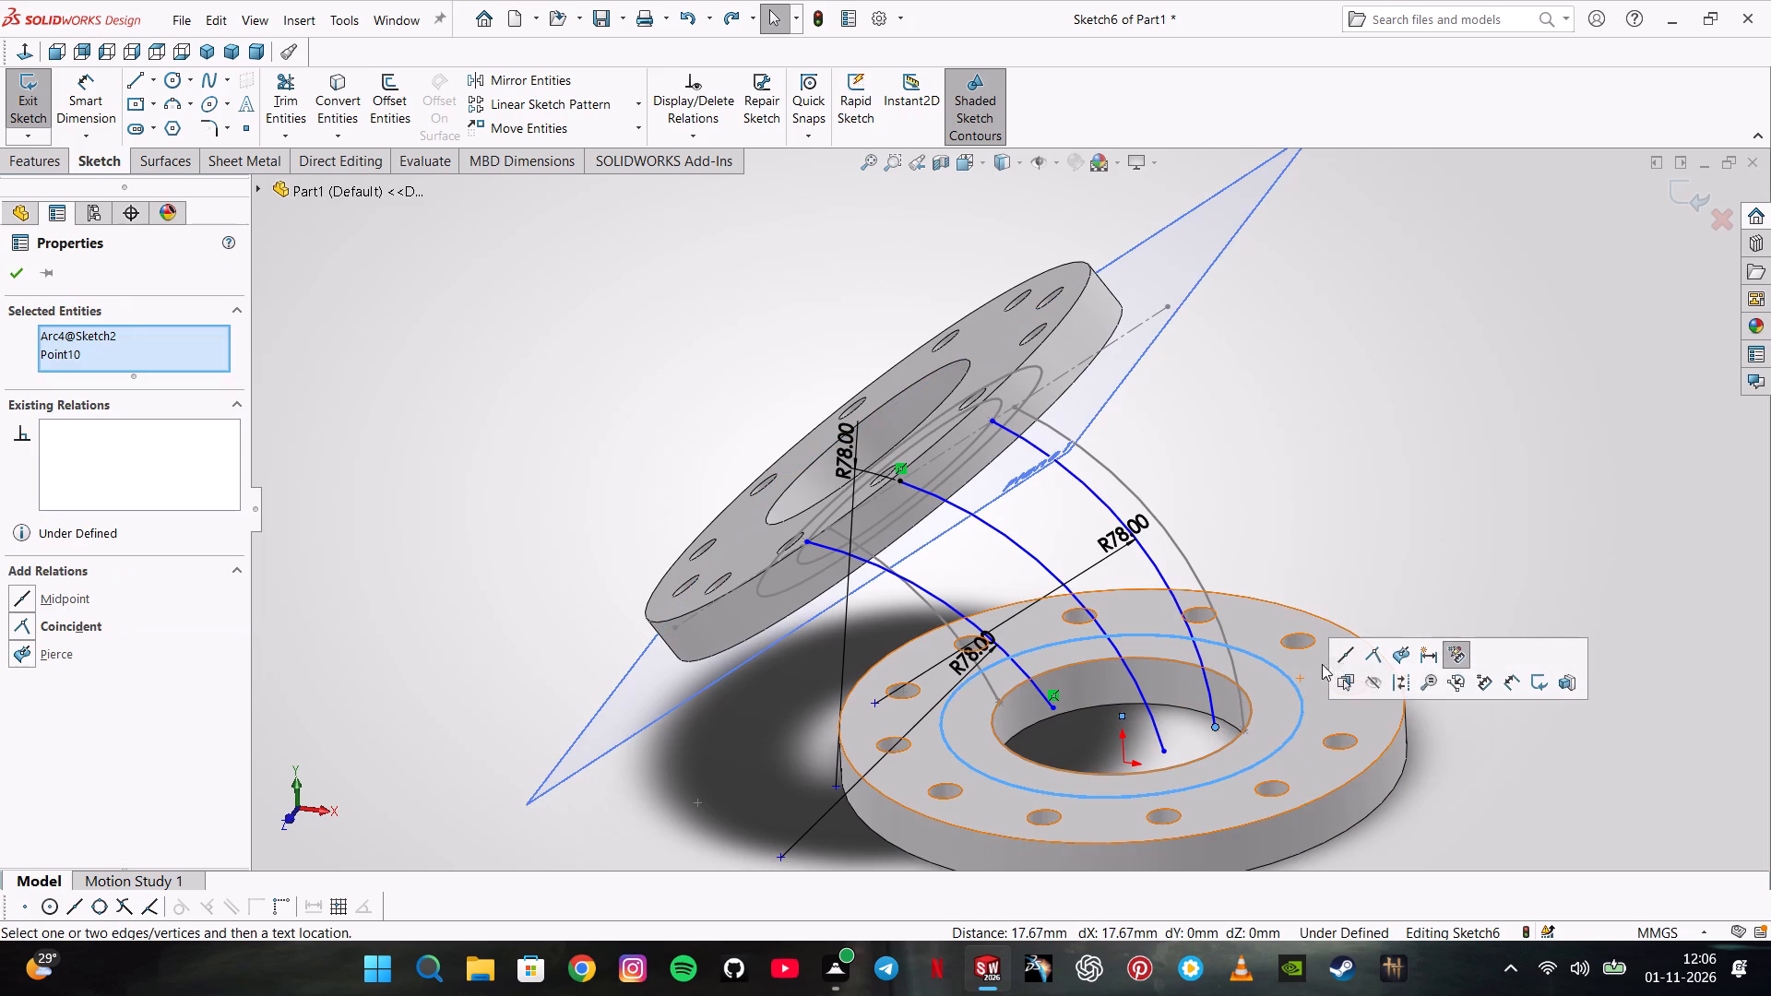
click(1406, 663)
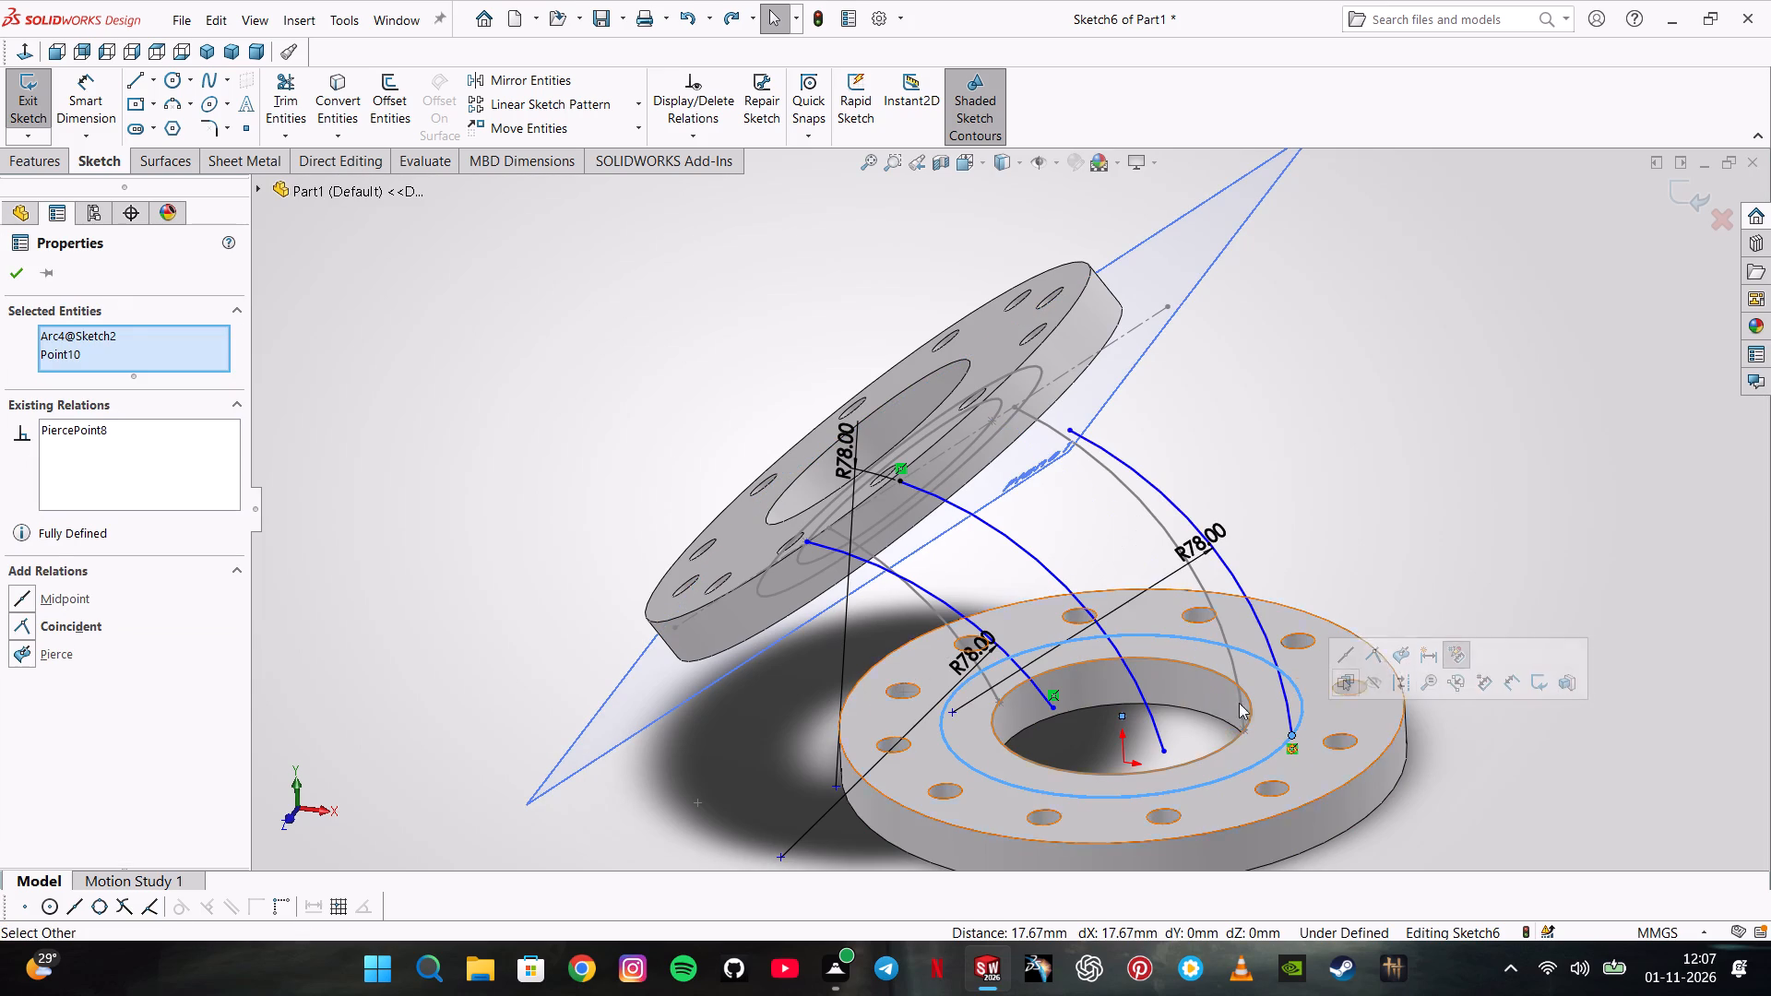
click(1055, 726)
click(1053, 707)
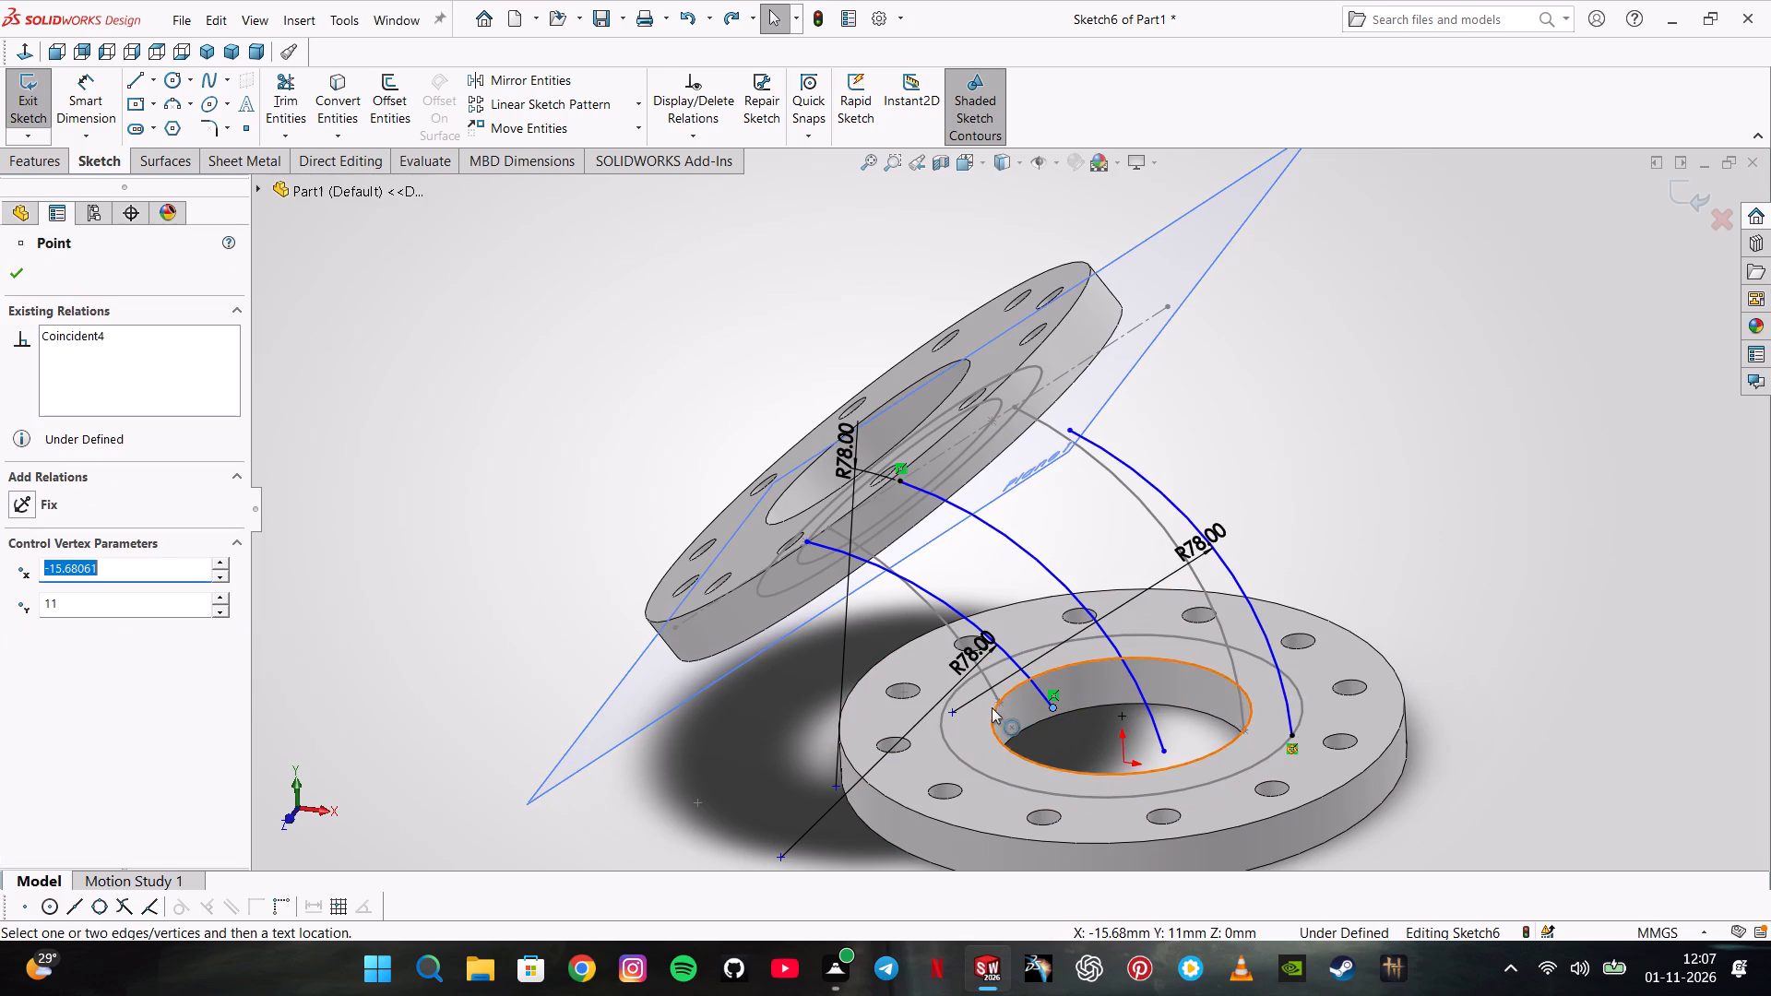
ctrl+click(943, 741)
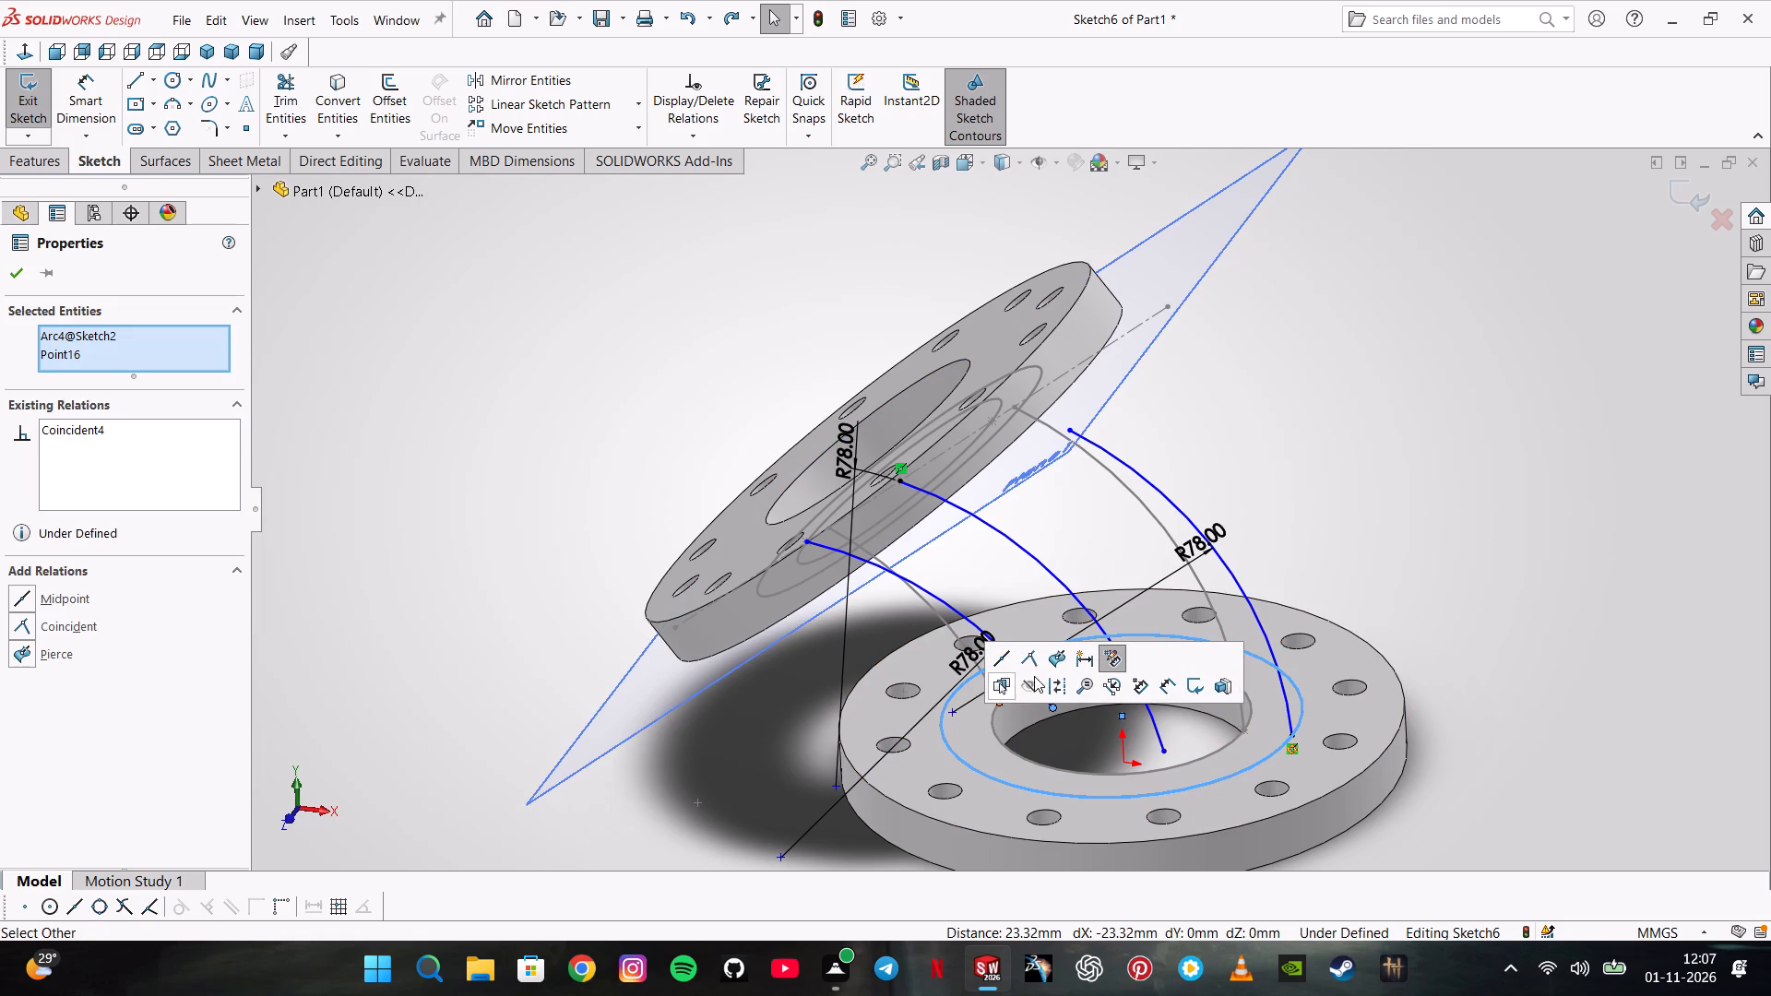
click(1051, 665)
click(1308, 446)
Add pierce relations tying the inner and outer arcs' upper endpoints to Sketch5's larger circle on the tilted flange, and exit Sketch6.
middle_drag(1224, 497, 1198, 329)
scroll(1198, 330, up, 1)
click(787, 593)
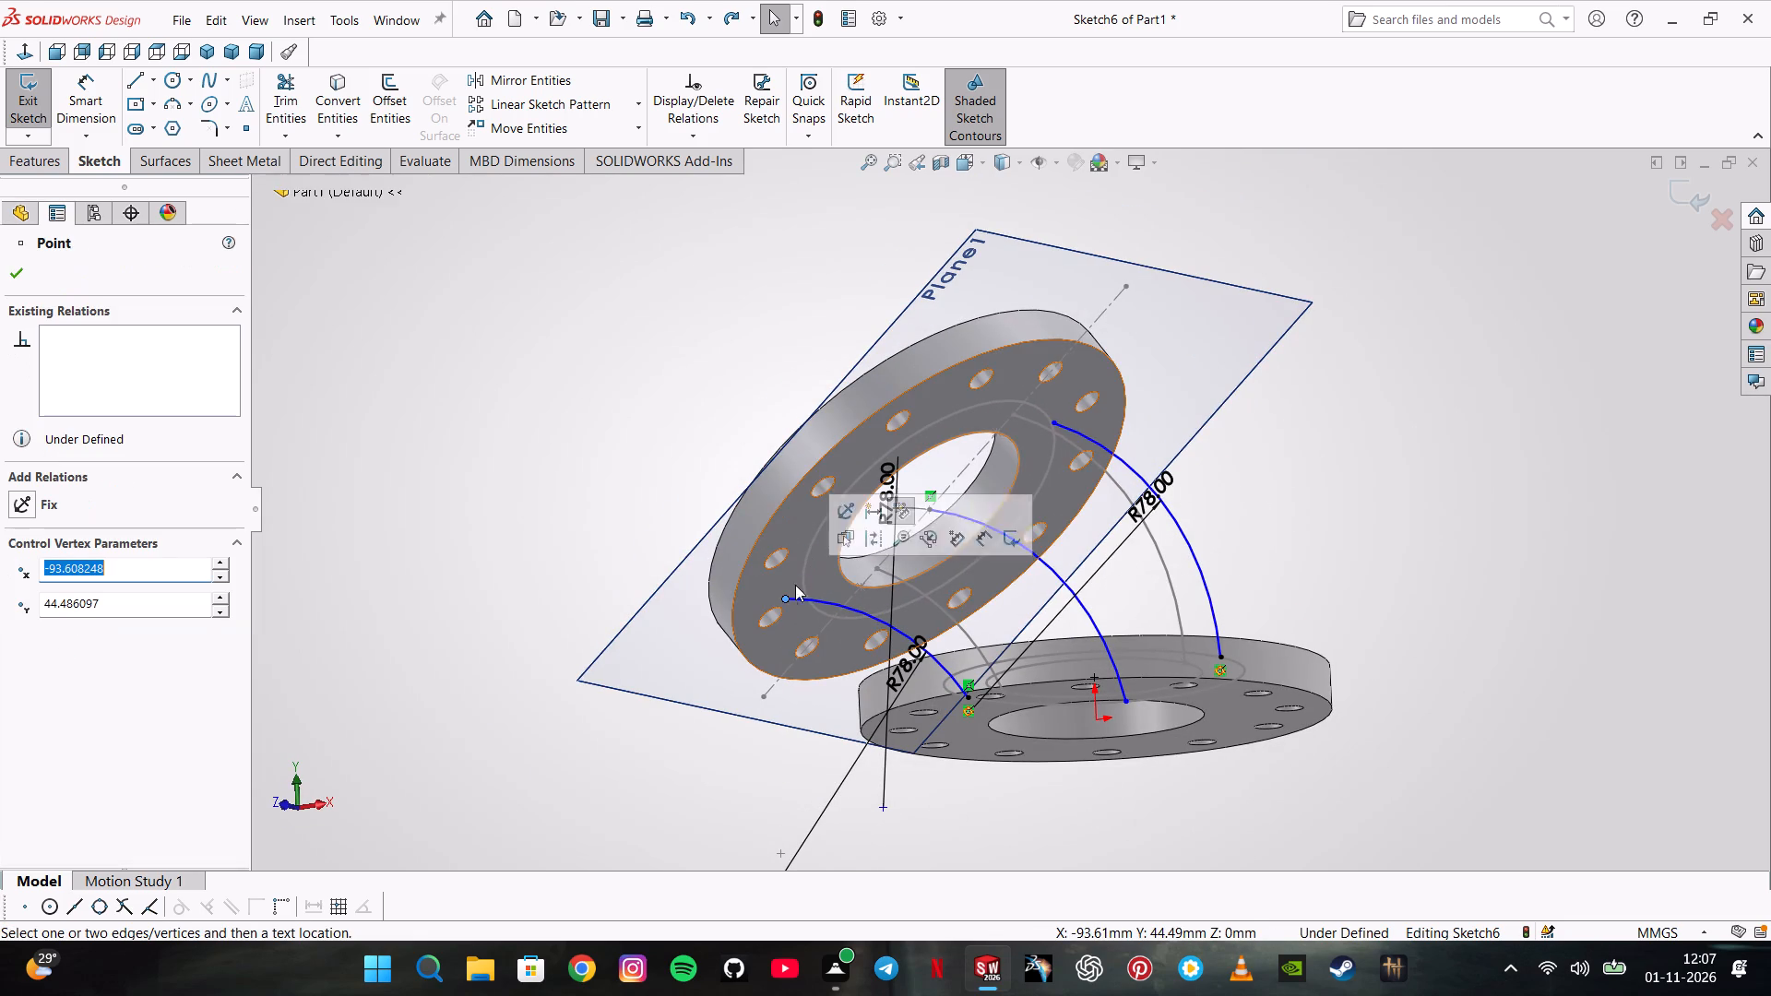
ctrl+click(803, 571)
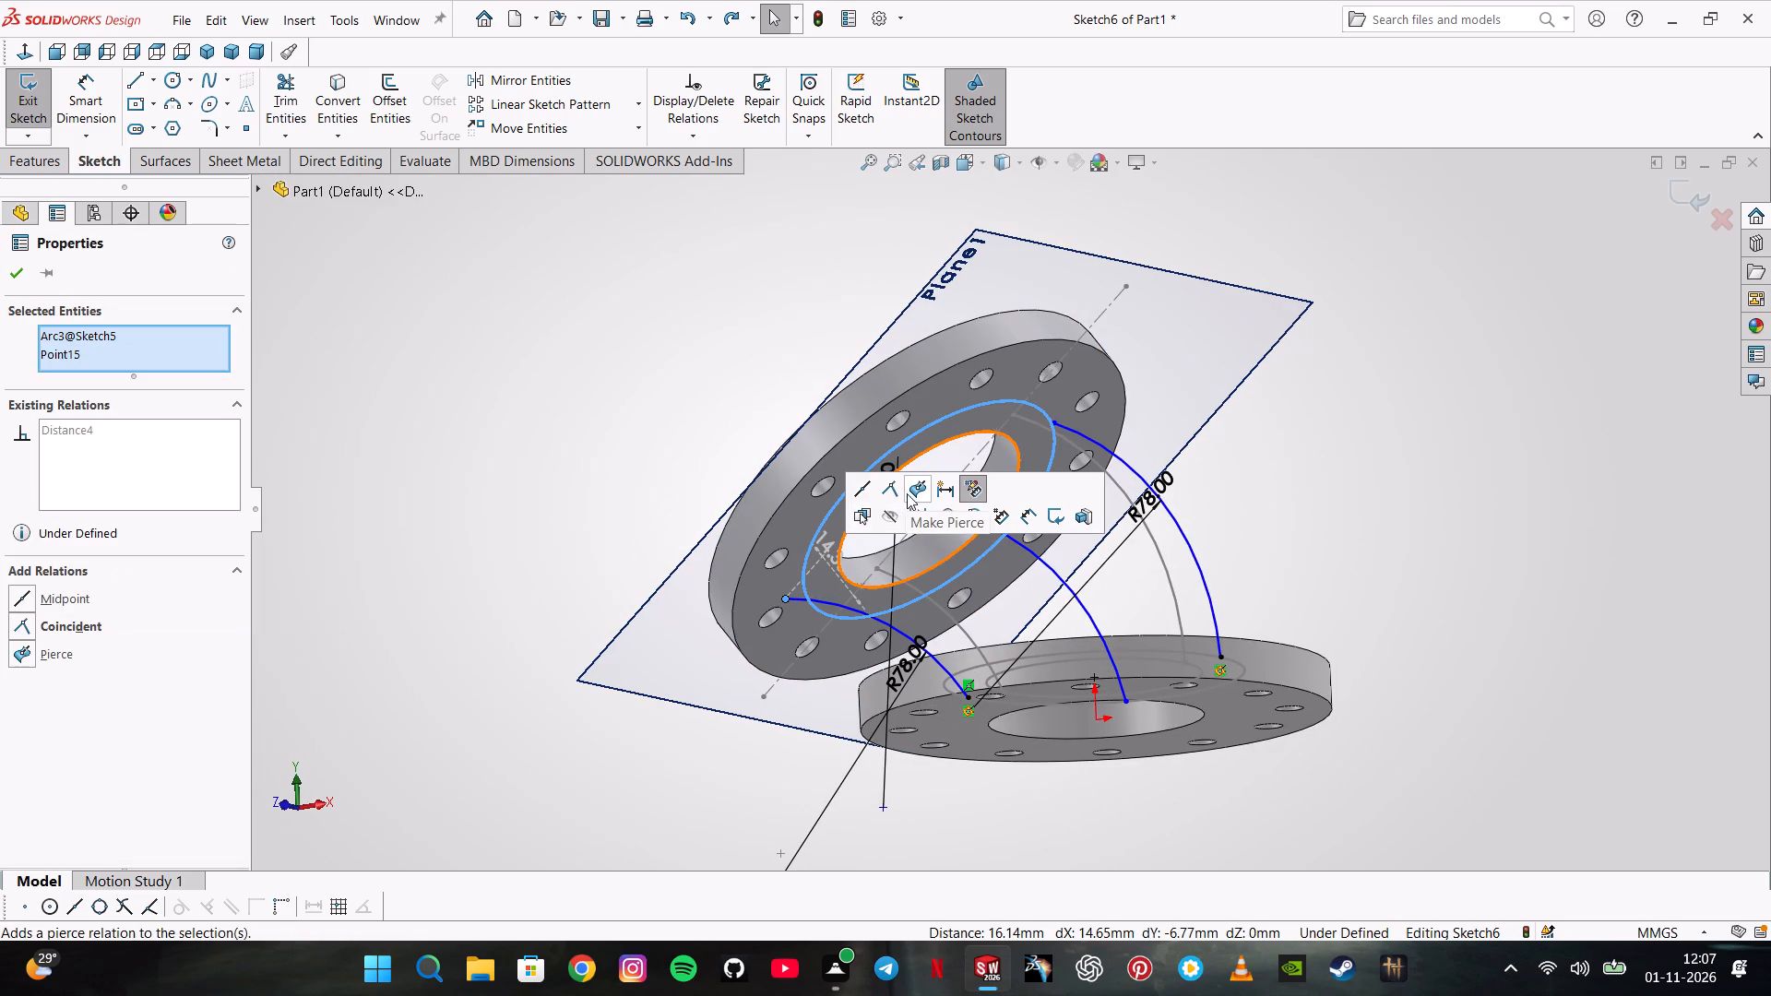
click(908, 492)
click(1183, 396)
click(1061, 424)
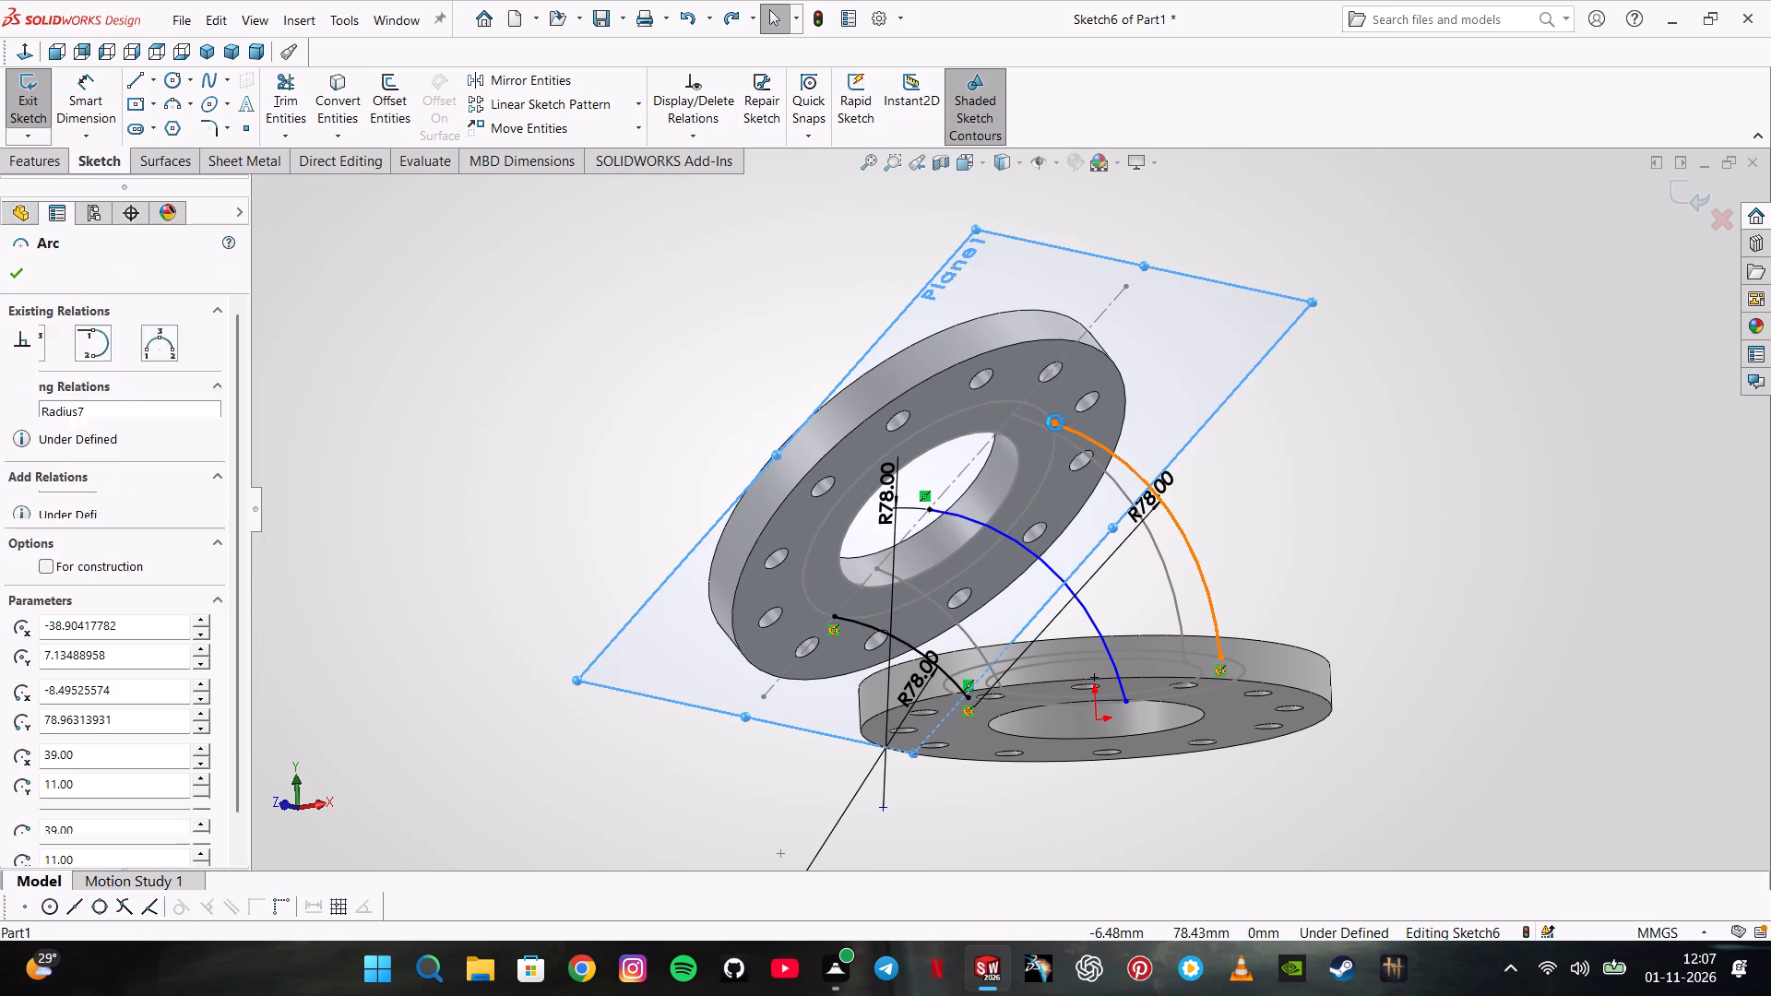
ctrl+click(1040, 406)
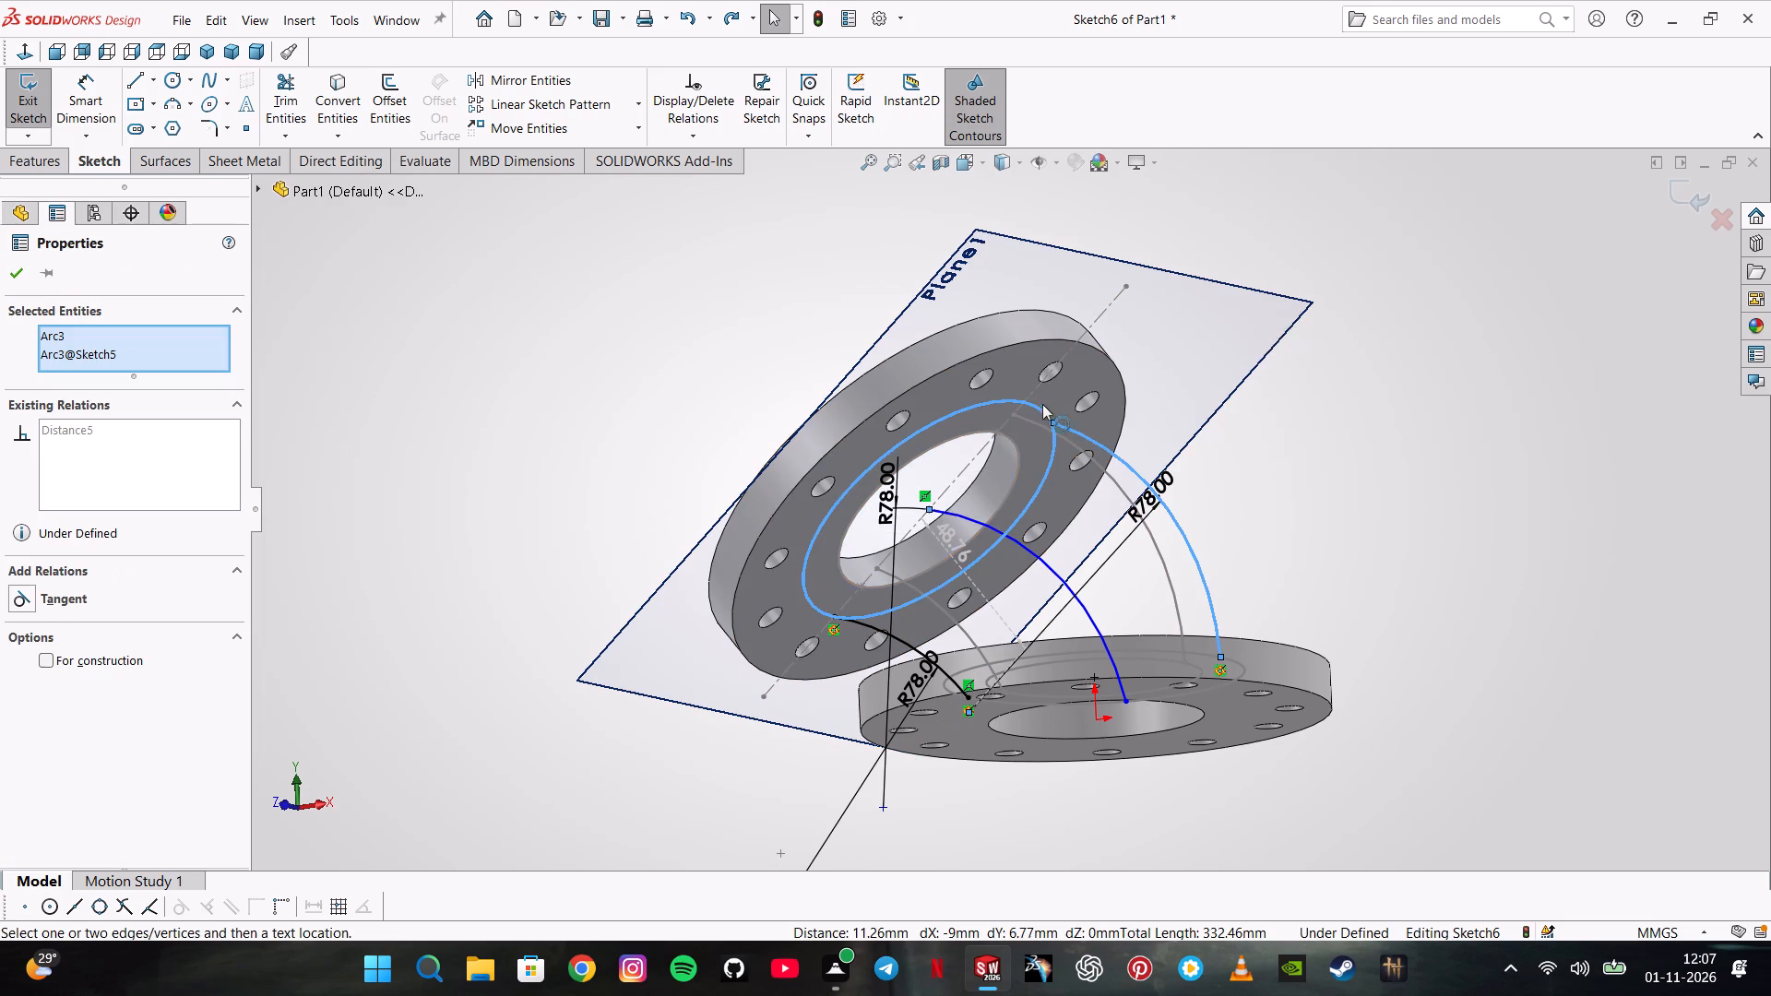
click(1319, 421)
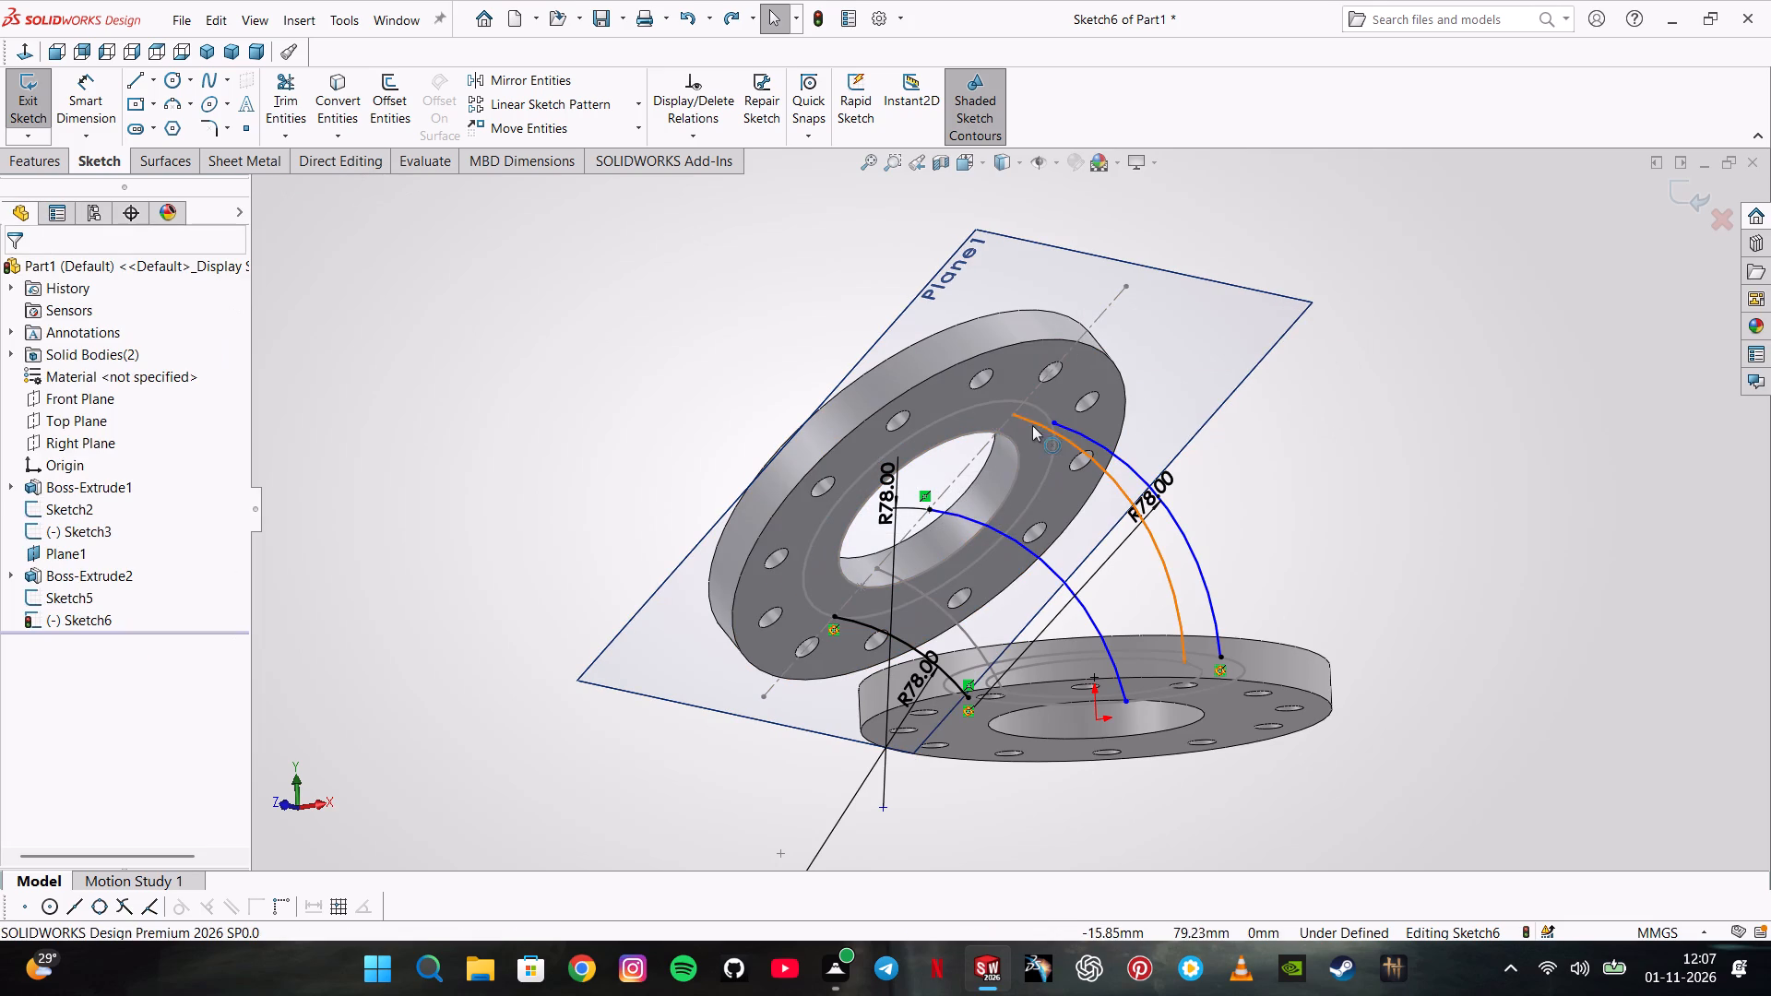
ctrl+click(1058, 422)
ctrl+click(1042, 414)
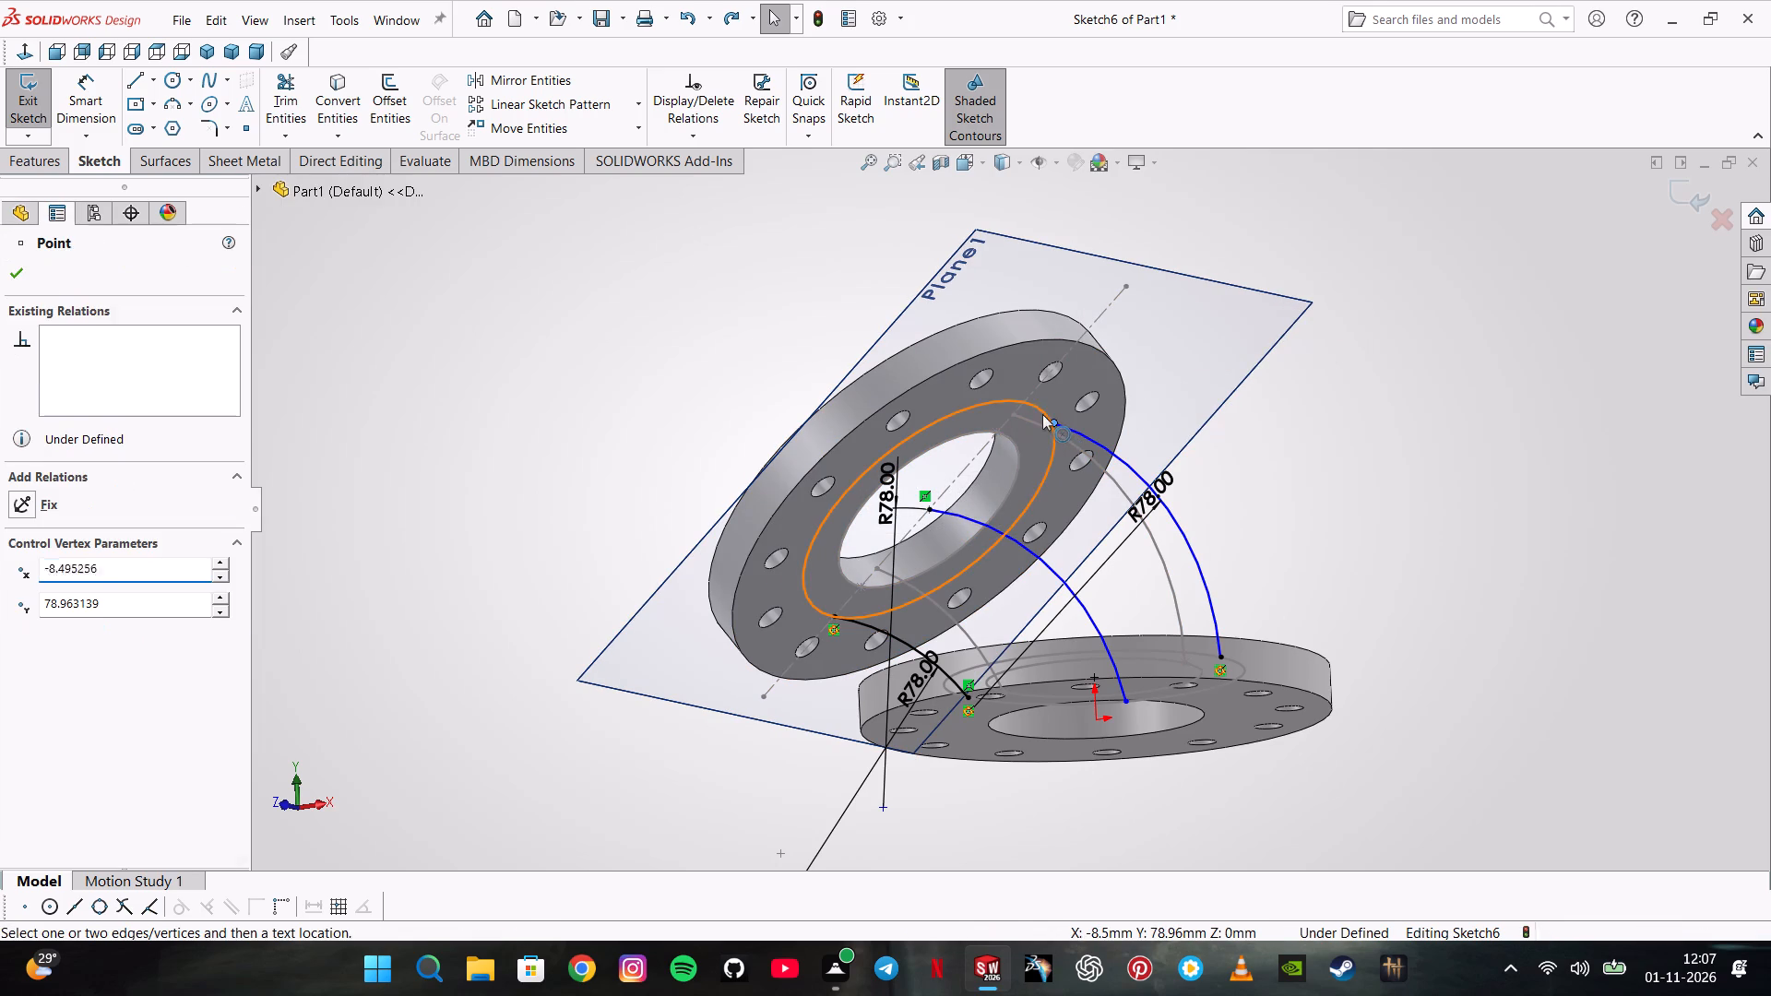
click(1151, 323)
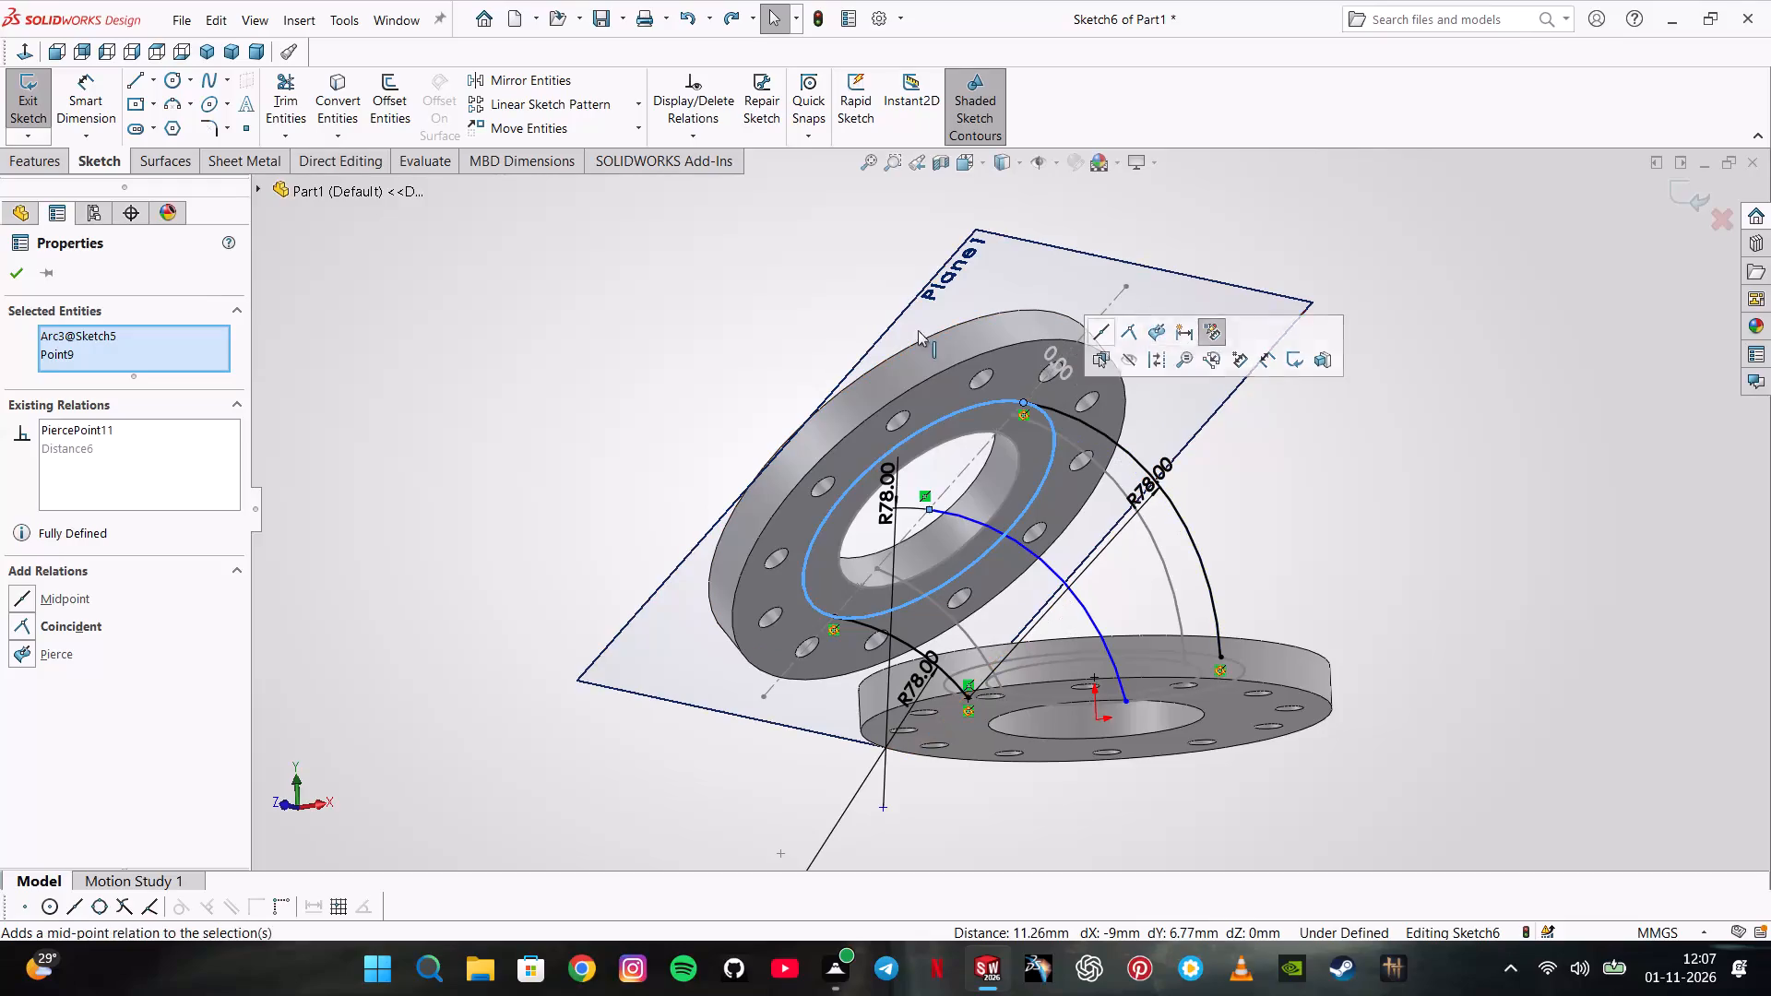
click(724, 331)
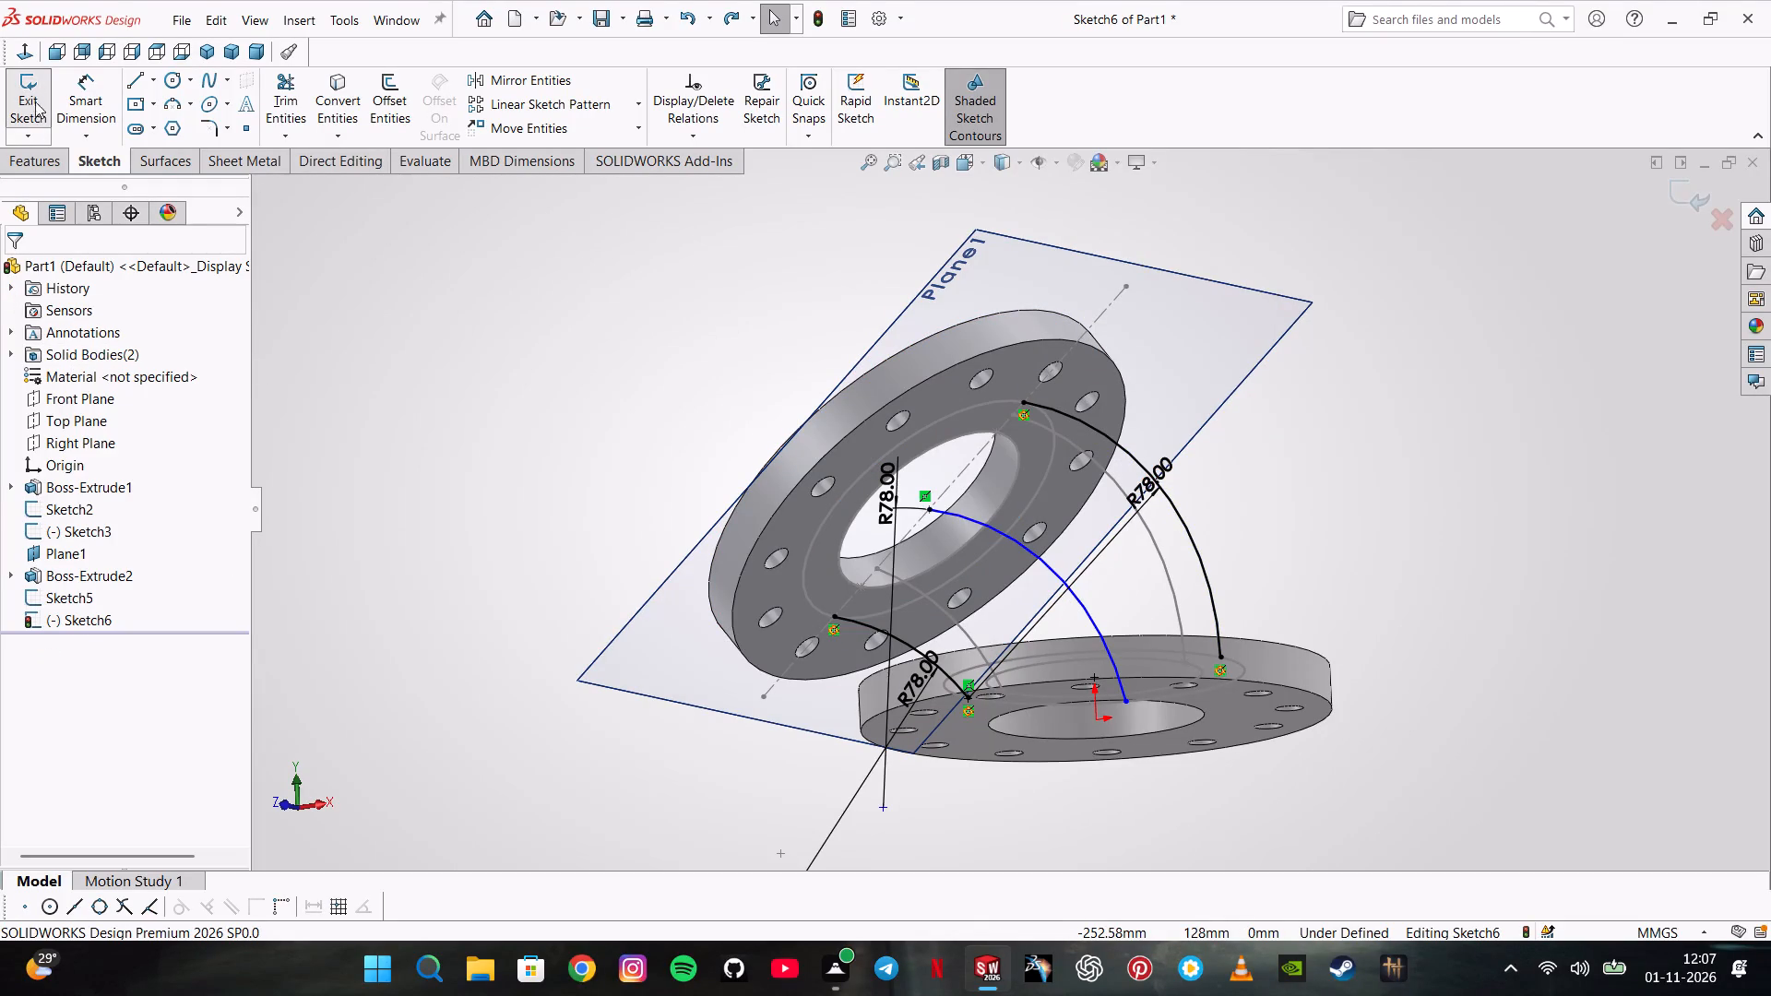
click(31, 83)
Start a Lofted Boss and try to select both flanges' larger sketch circles together as one profile group.
click(291, 102)
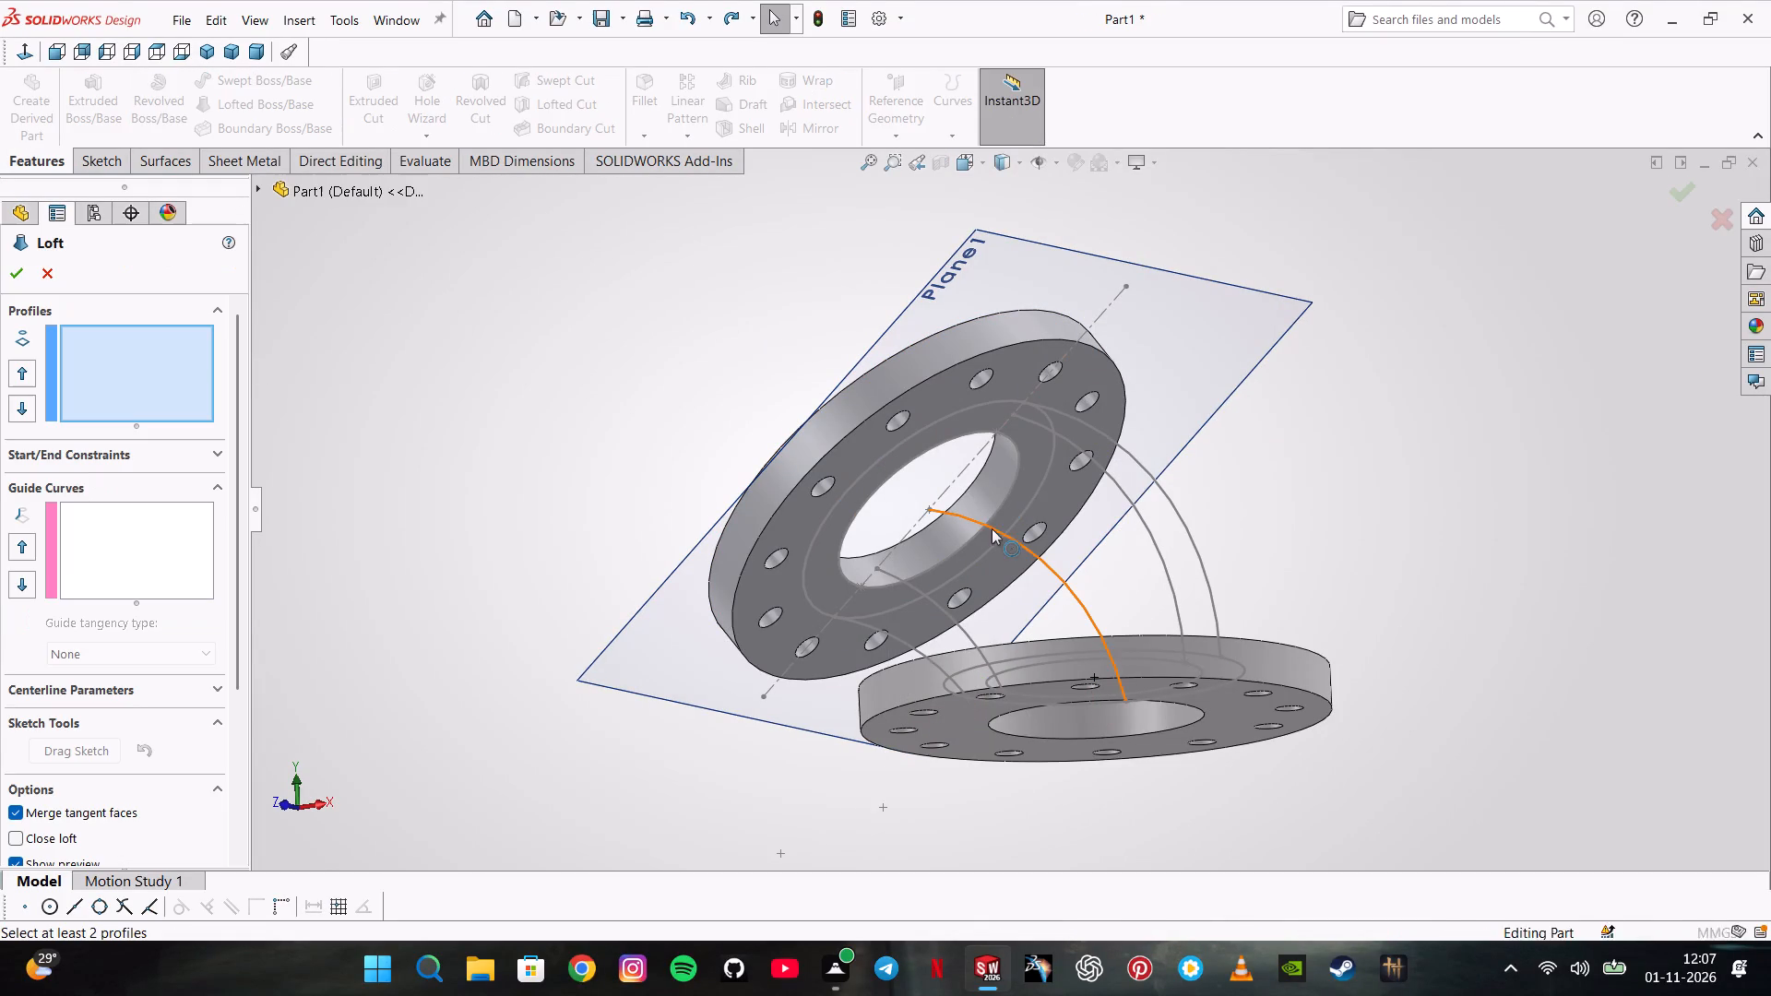
click(948, 413)
scroll(1040, 570, up, 1)
middle_drag(1040, 570, 1061, 725)
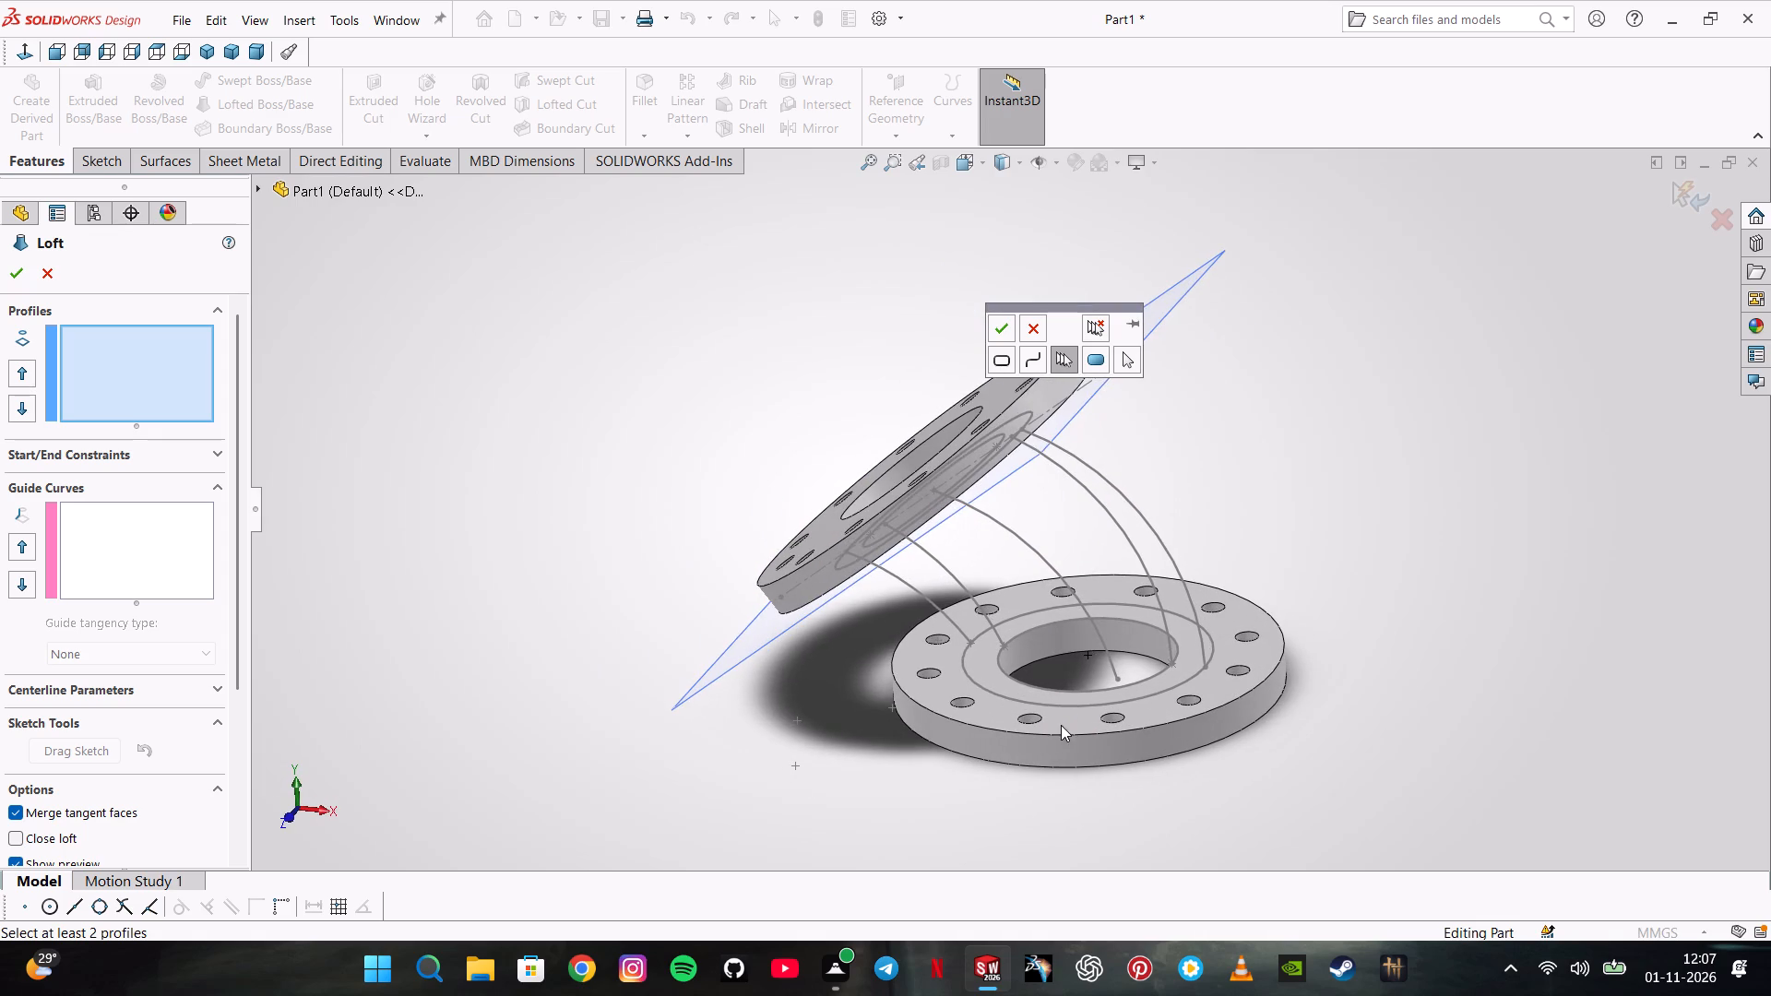
click(1059, 705)
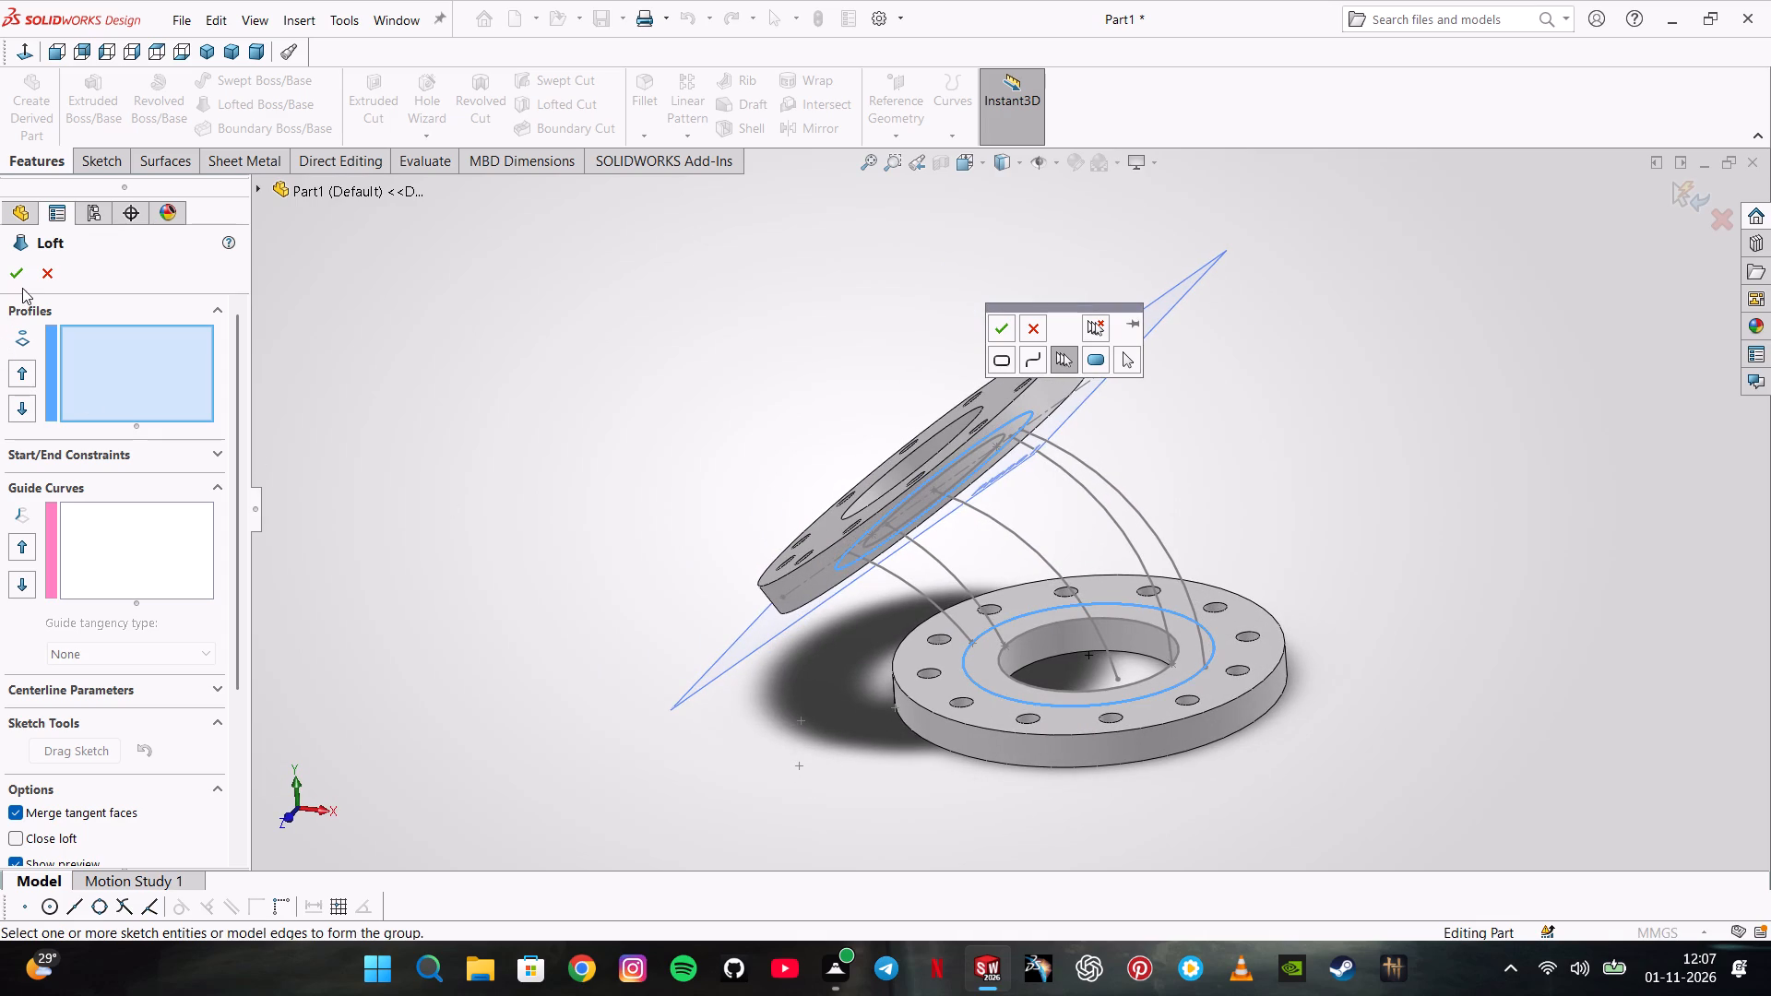
click(147, 379)
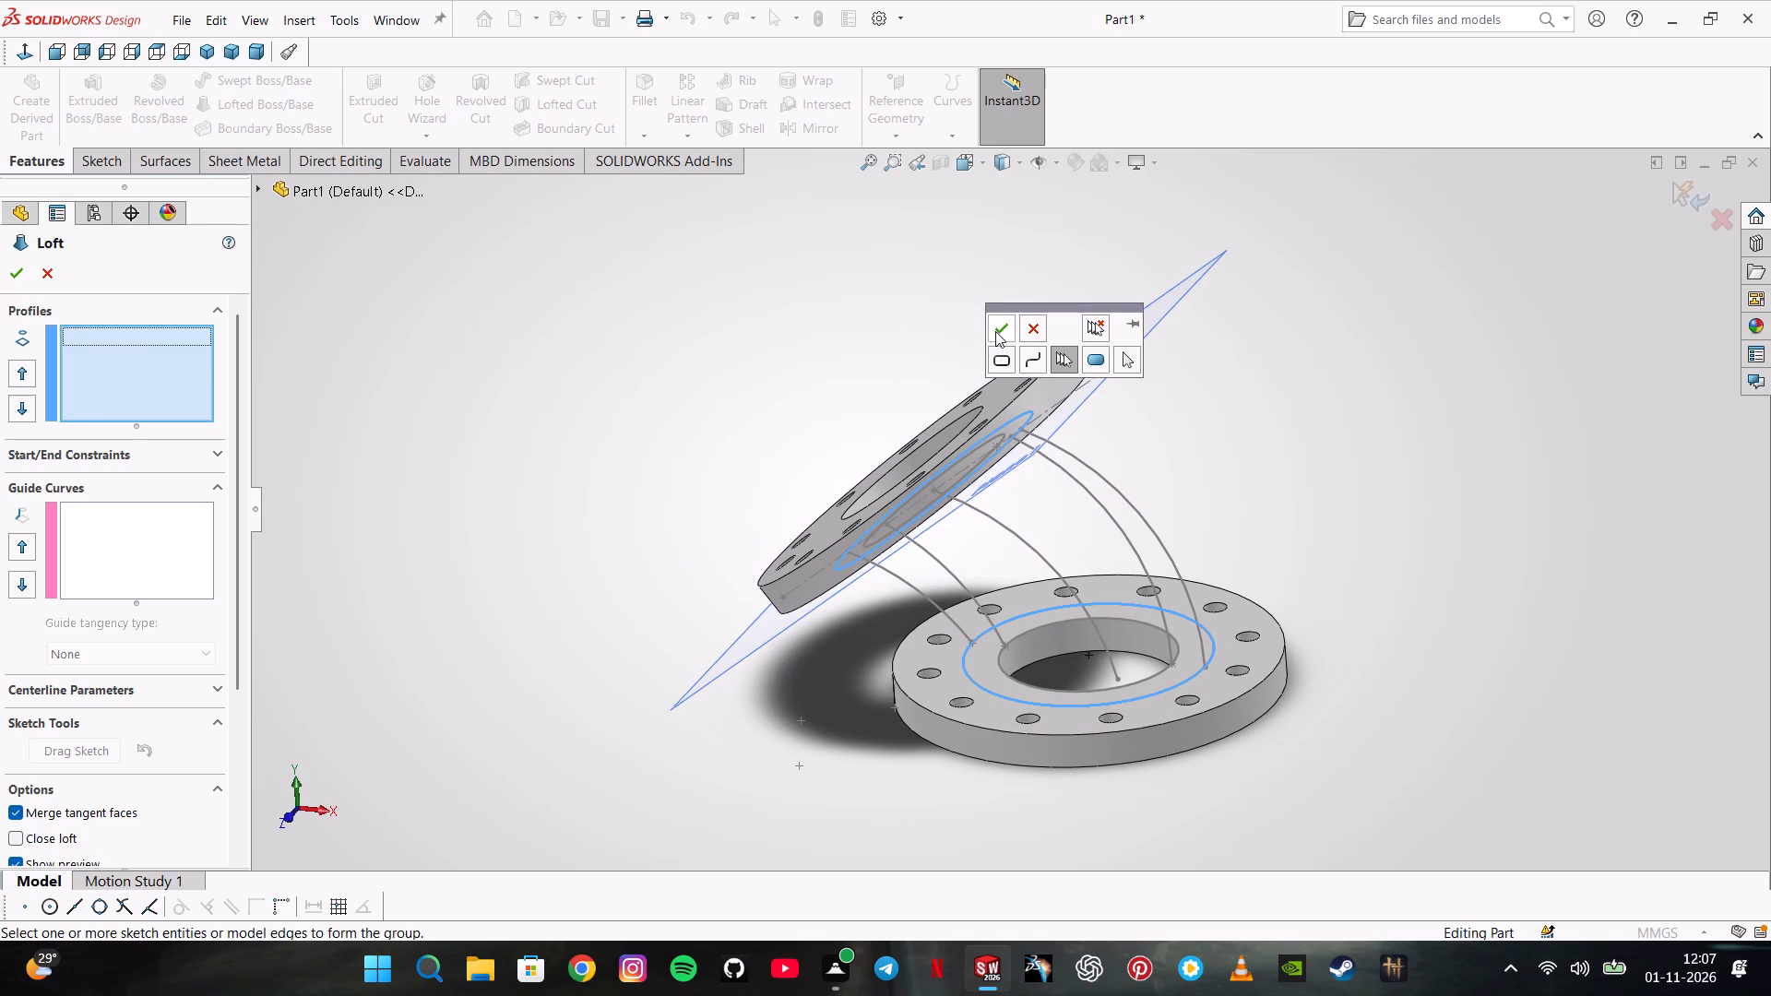
click(998, 323)
click(1016, 473)
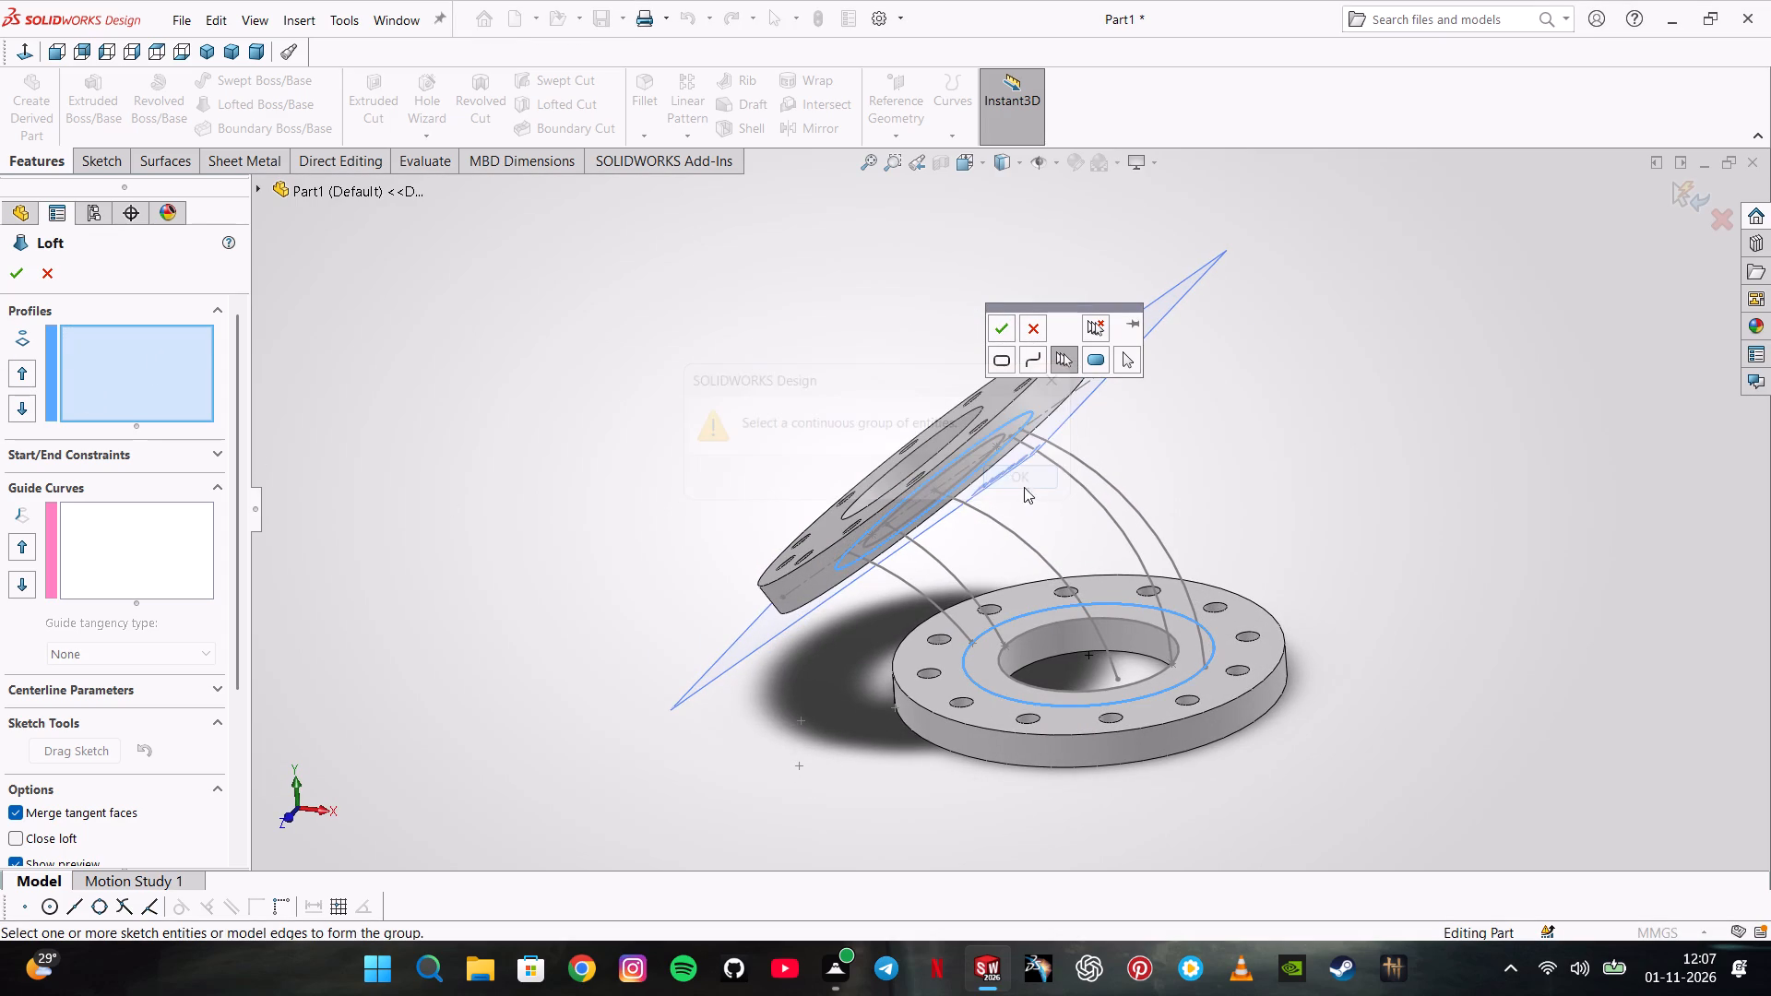
click(1032, 333)
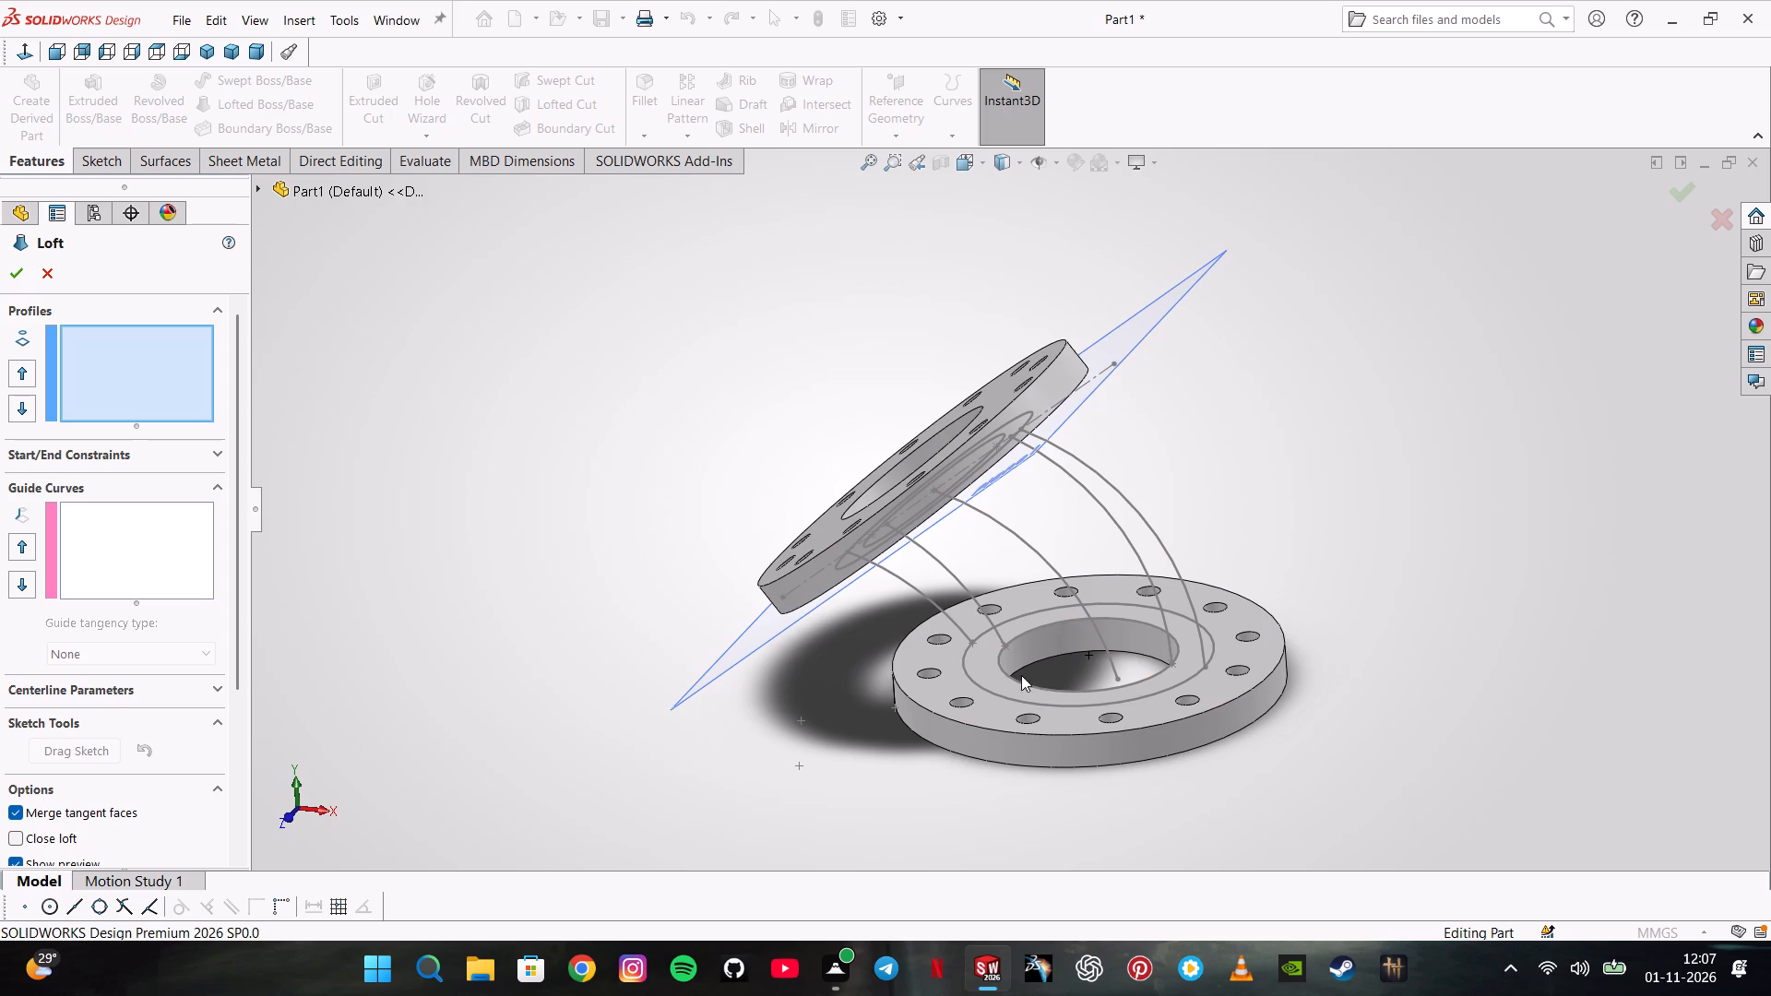
Select the larger sketch circles on the lower and tilted flanges as two separate loft profiles.
click(1014, 698)
click(1063, 755)
middle_drag(1043, 643, 1012, 492)
click(917, 456)
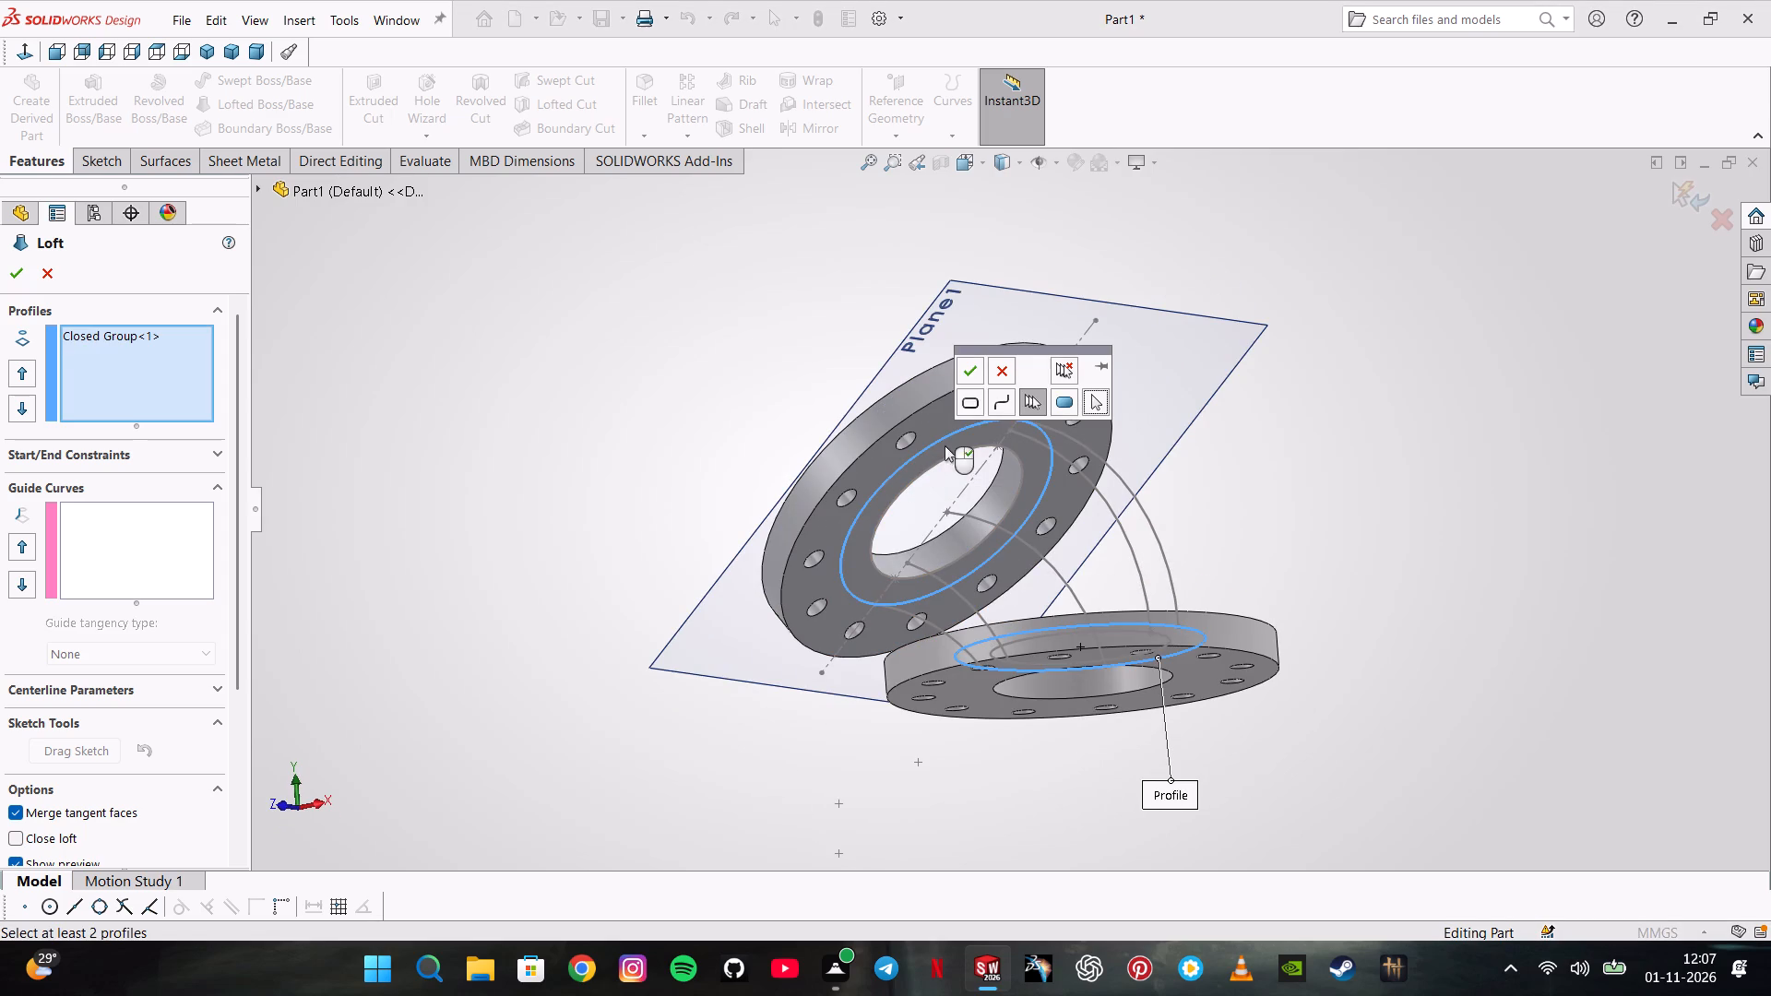
click(961, 375)
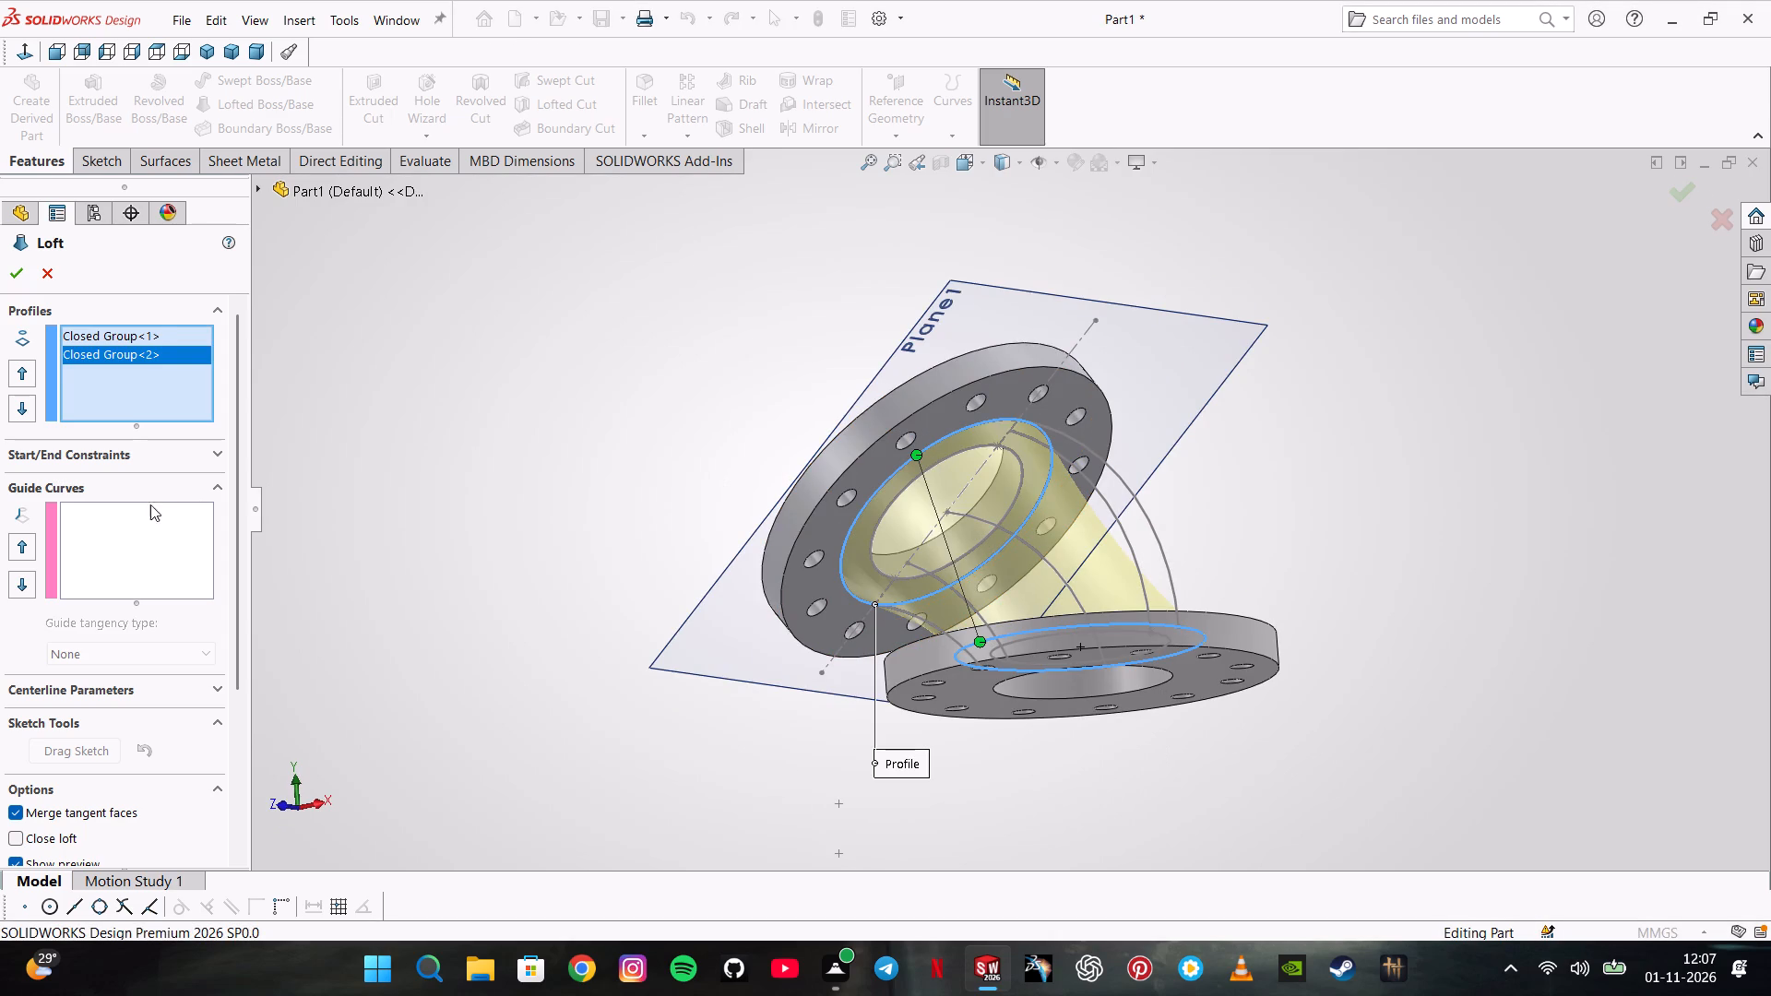
Add the outer arc of the larger guide pair as the loft's first guide curve.
click(150, 533)
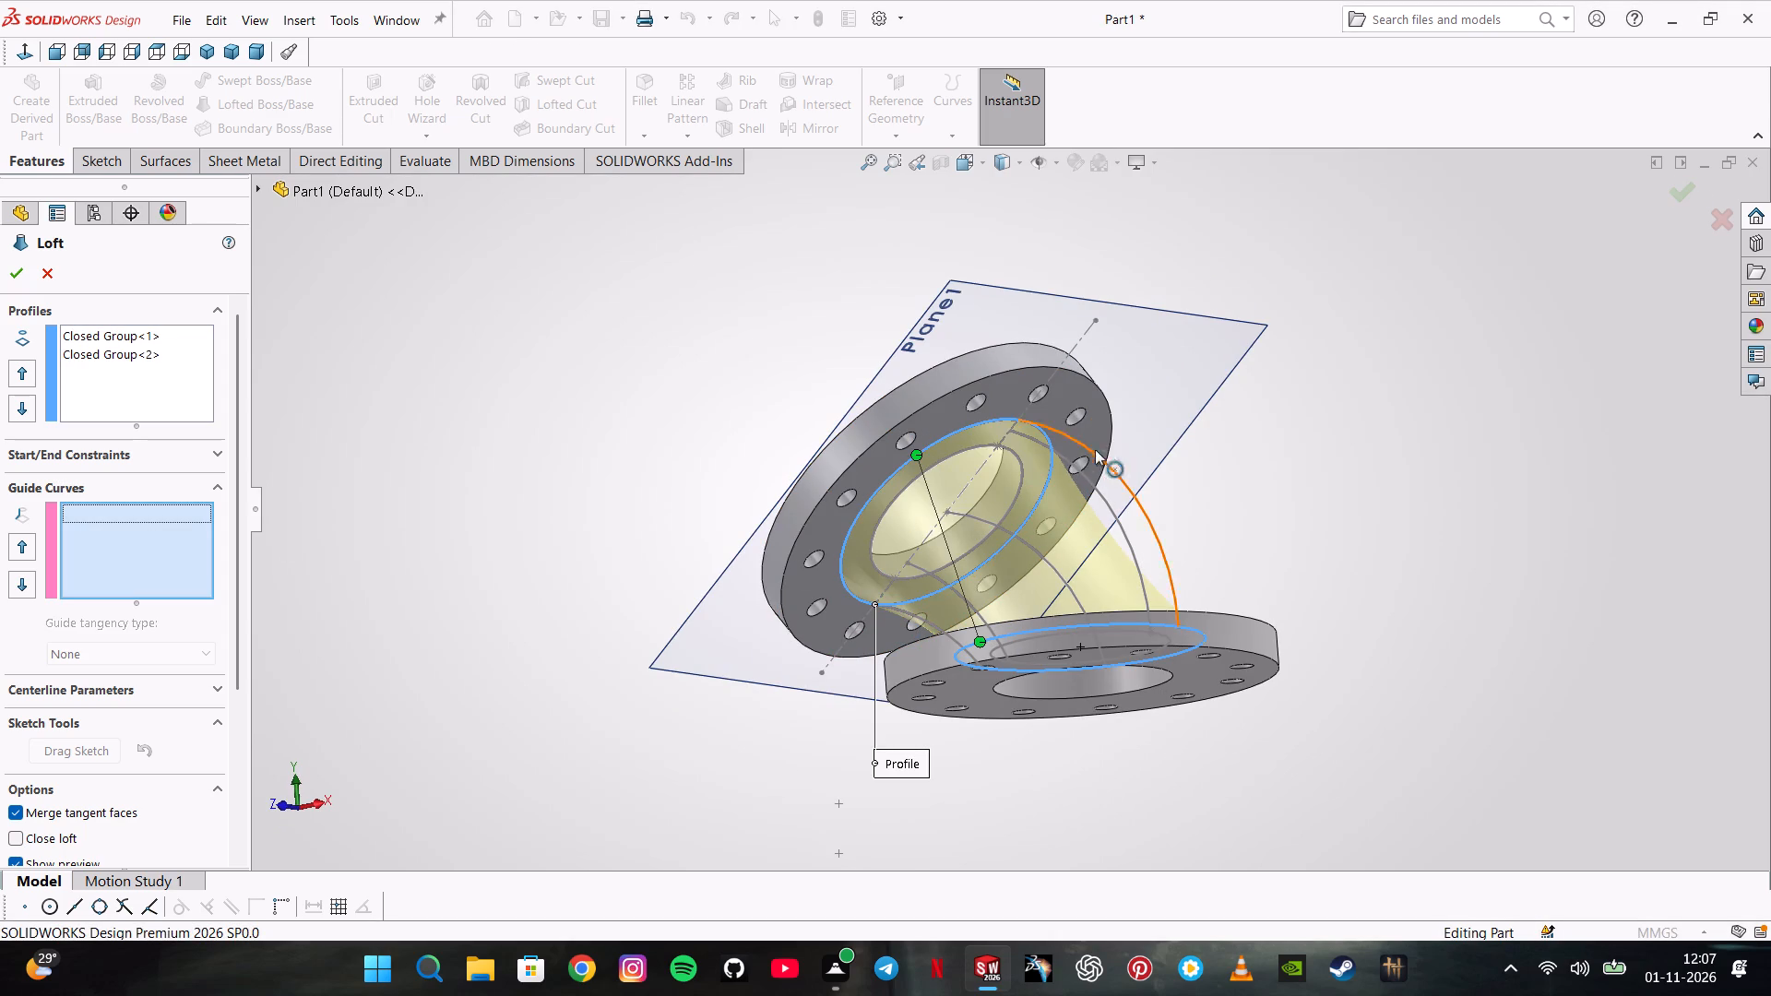
click(1100, 459)
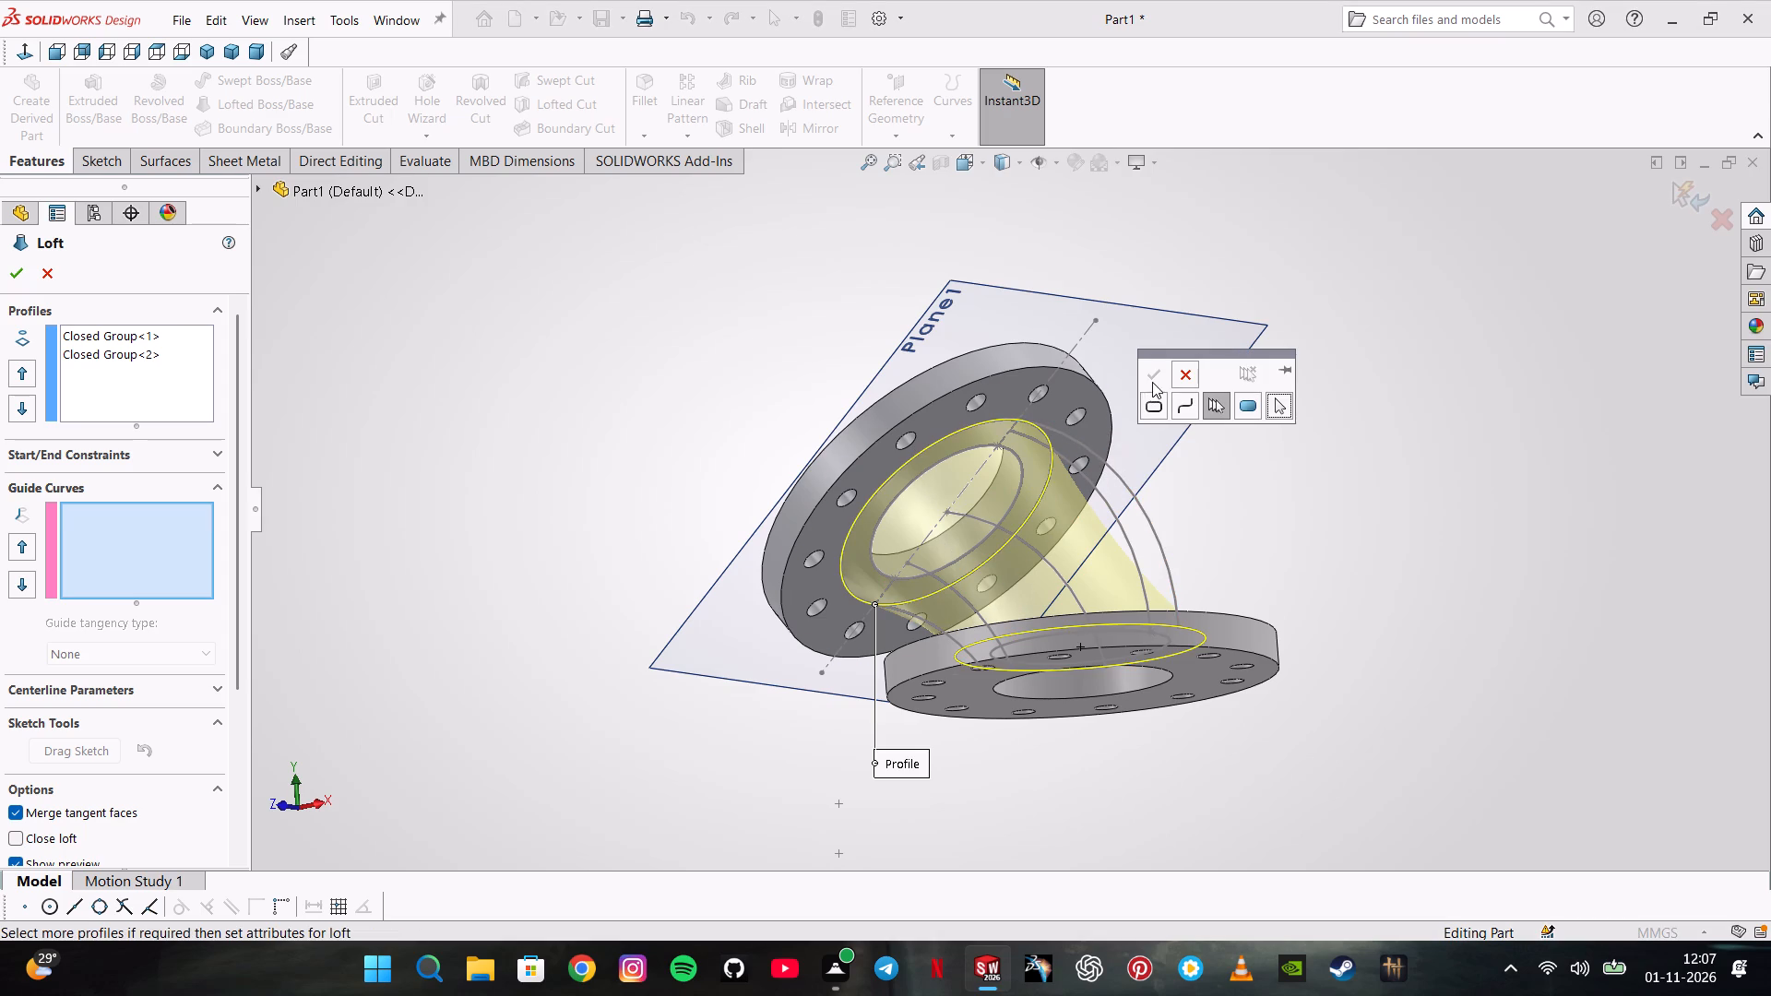
middle_drag(1206, 490, 1243, 563)
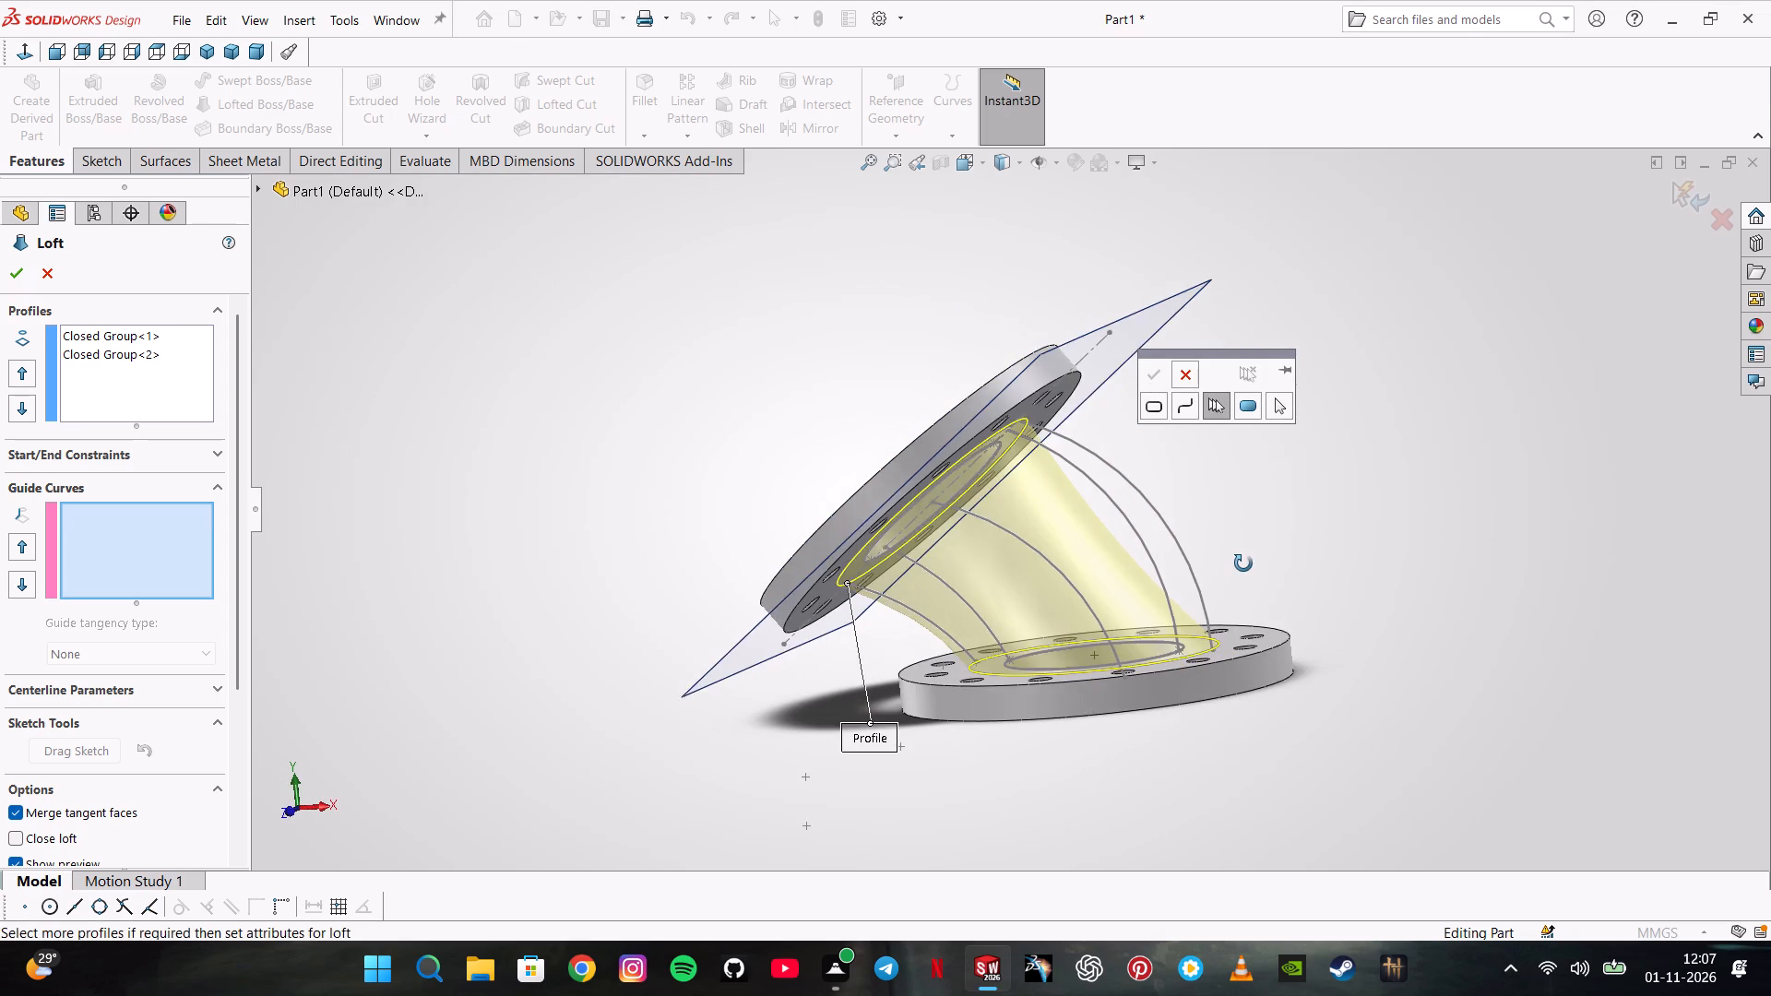
middle_drag(1243, 563, 1254, 581)
click(1183, 563)
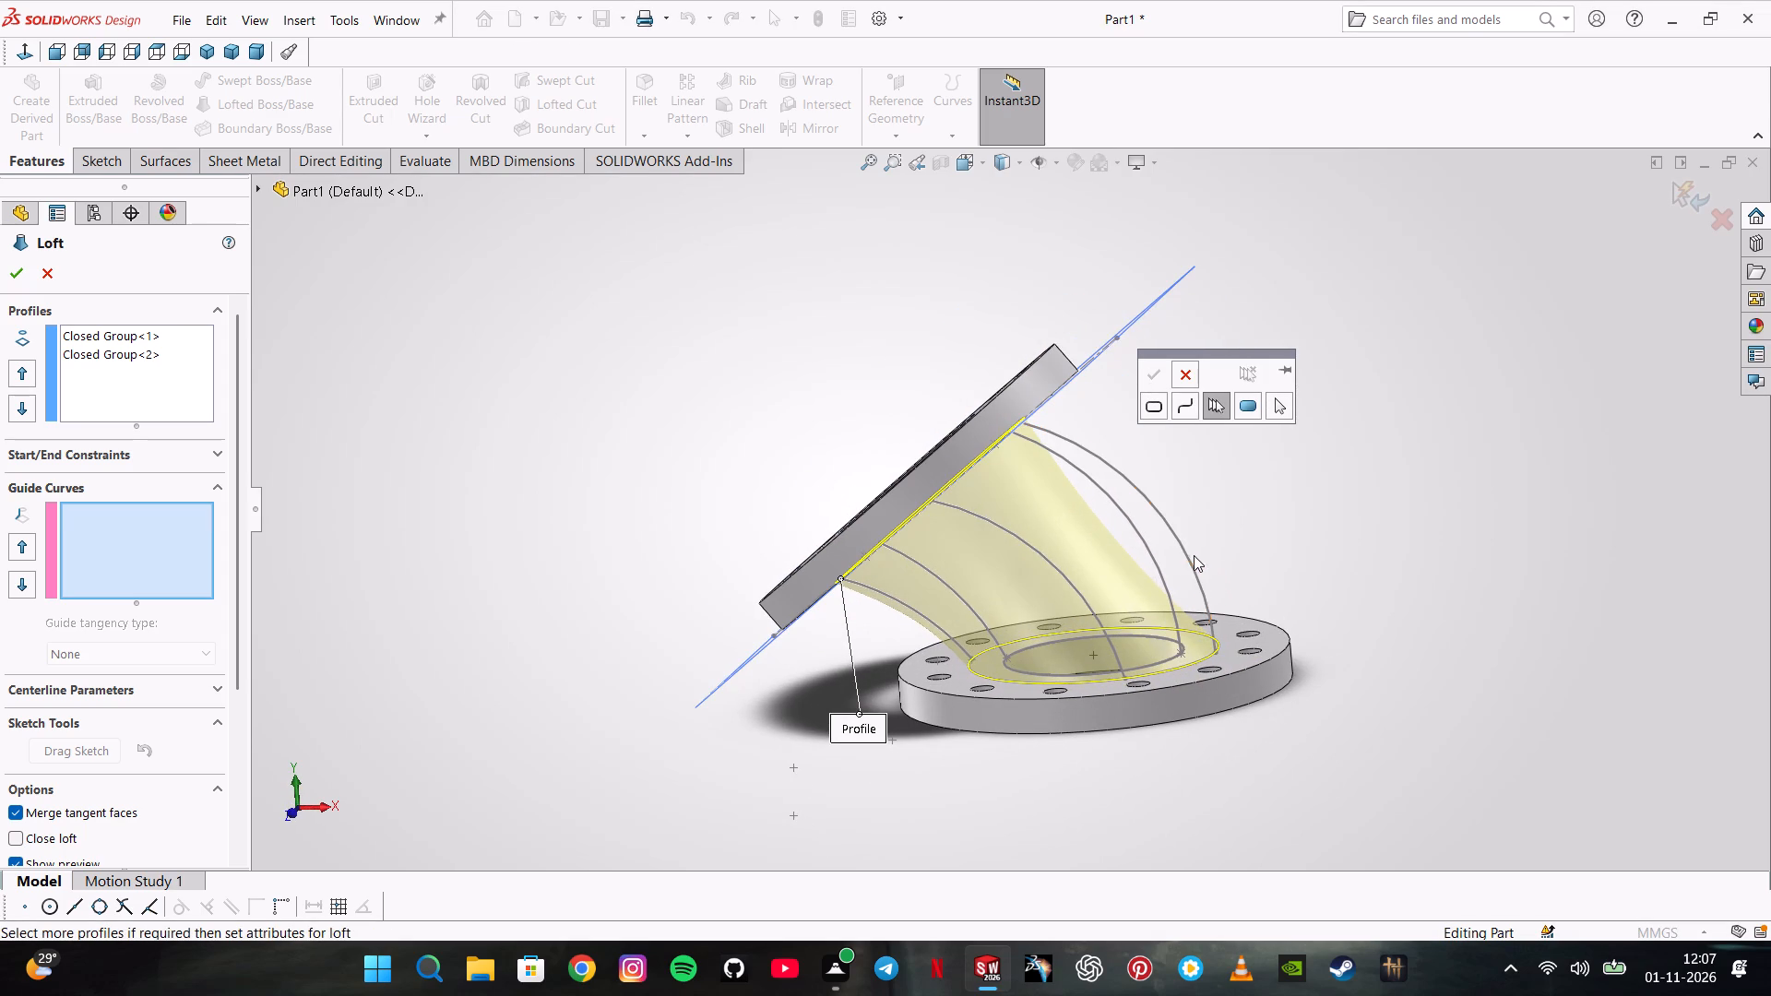
click(1193, 552)
click(1192, 552)
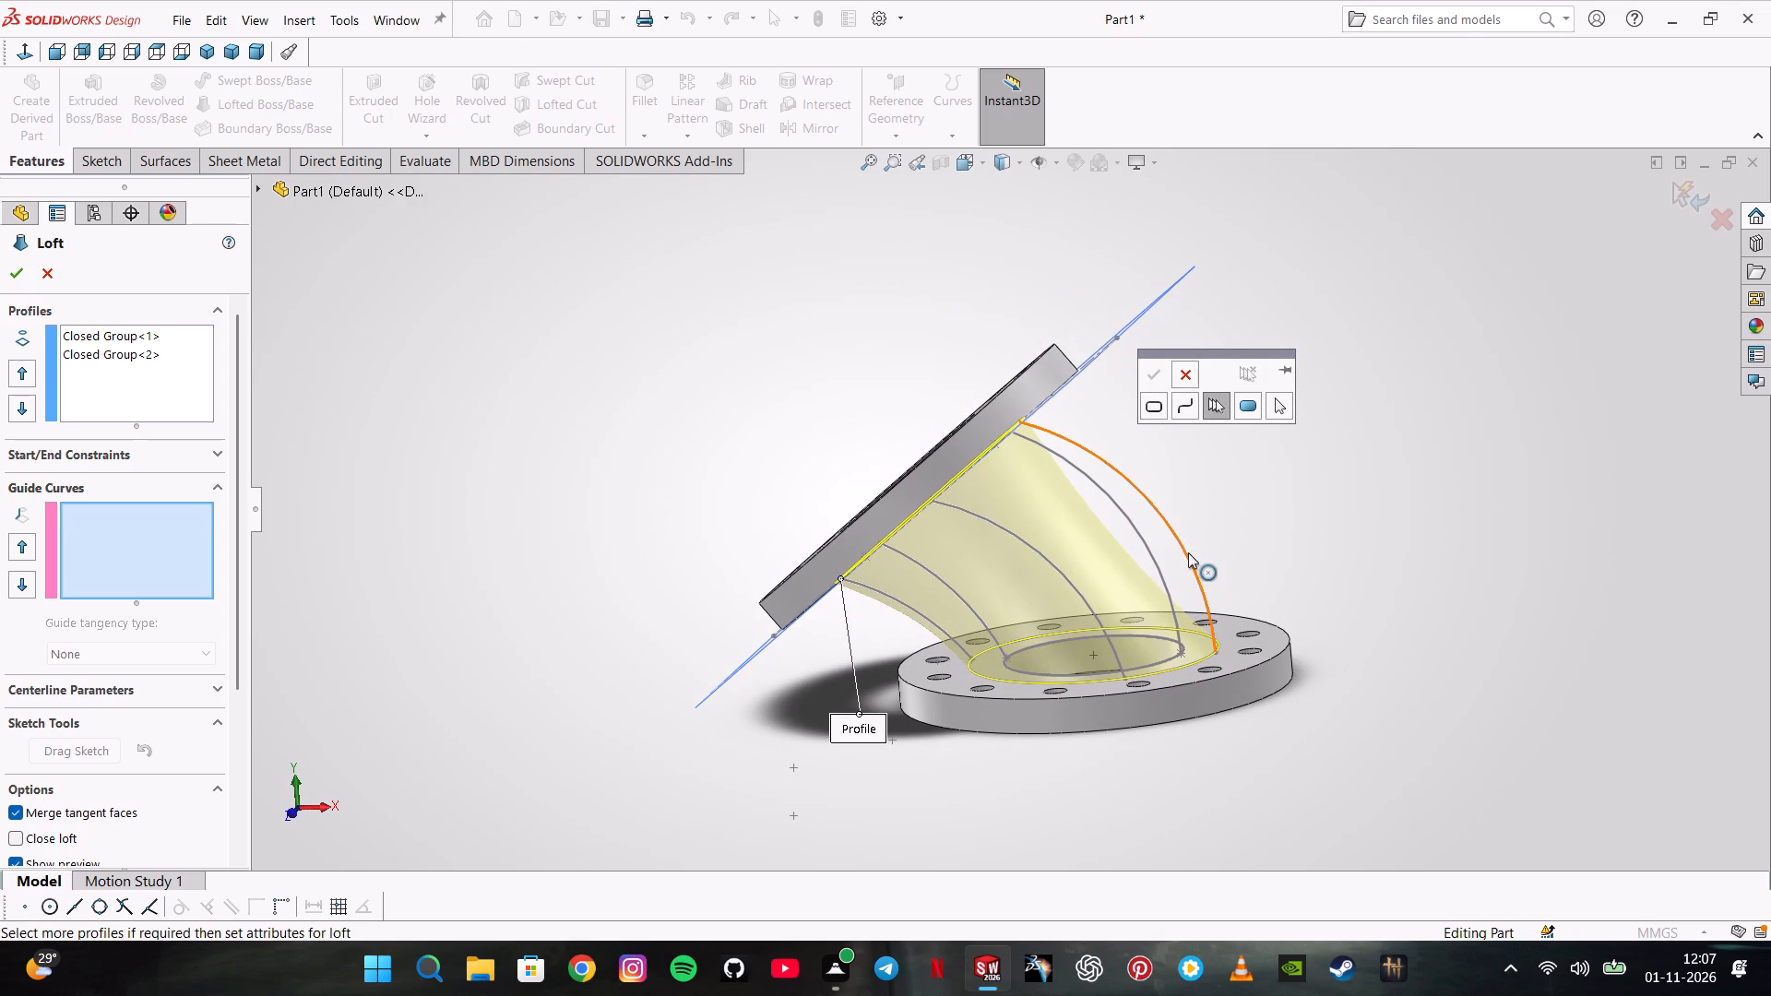
click(1190, 558)
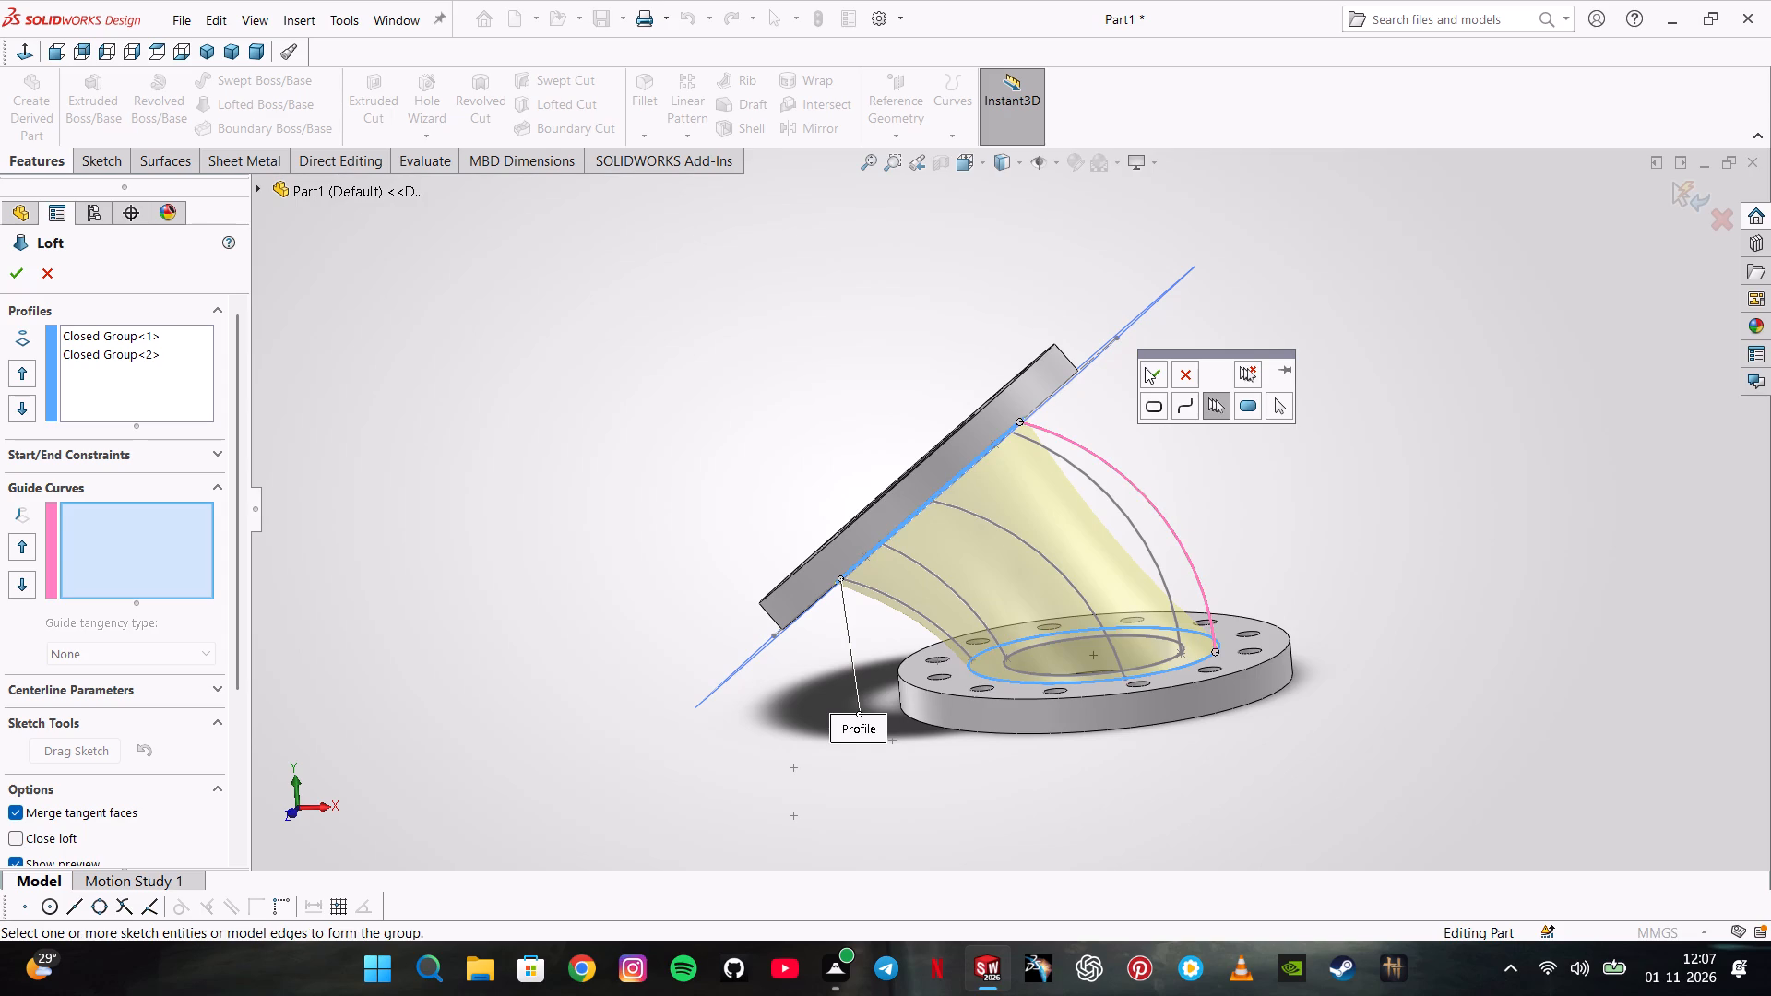
click(1145, 367)
Add the inner arc between the larger circles as the second guide curve and complete the loft.
middle_drag(933, 591, 944, 512)
scroll(944, 512, down, 3)
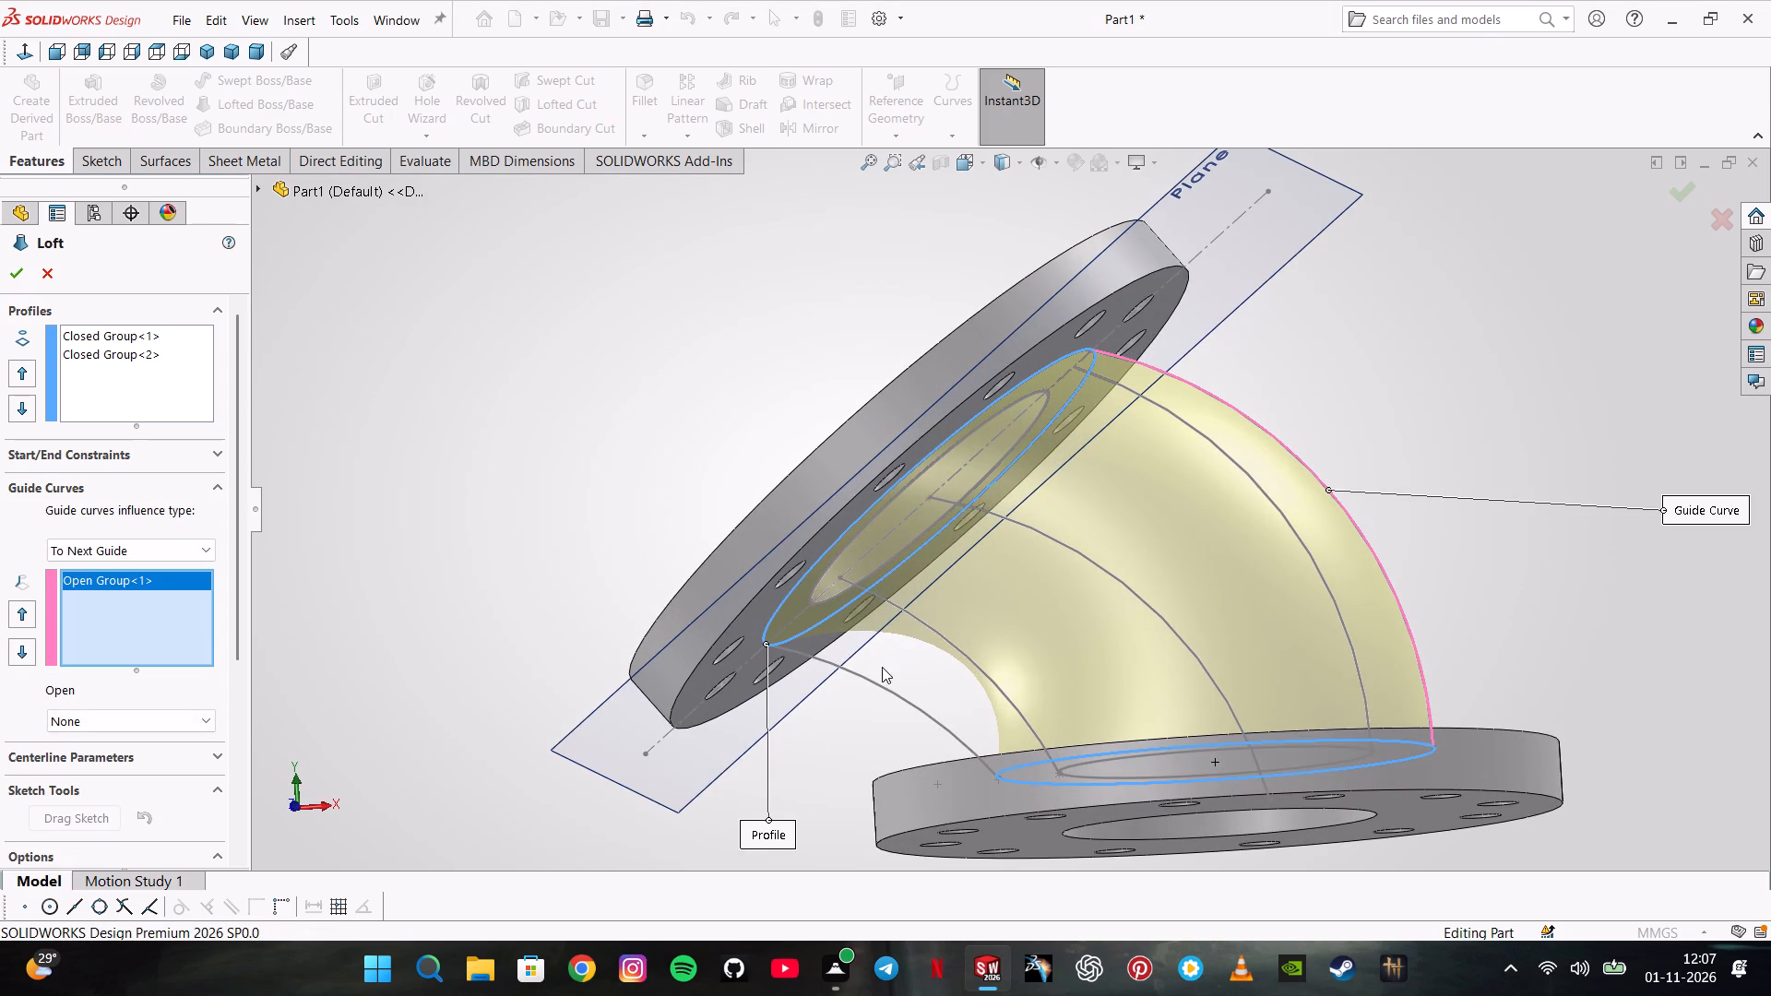
click(882, 685)
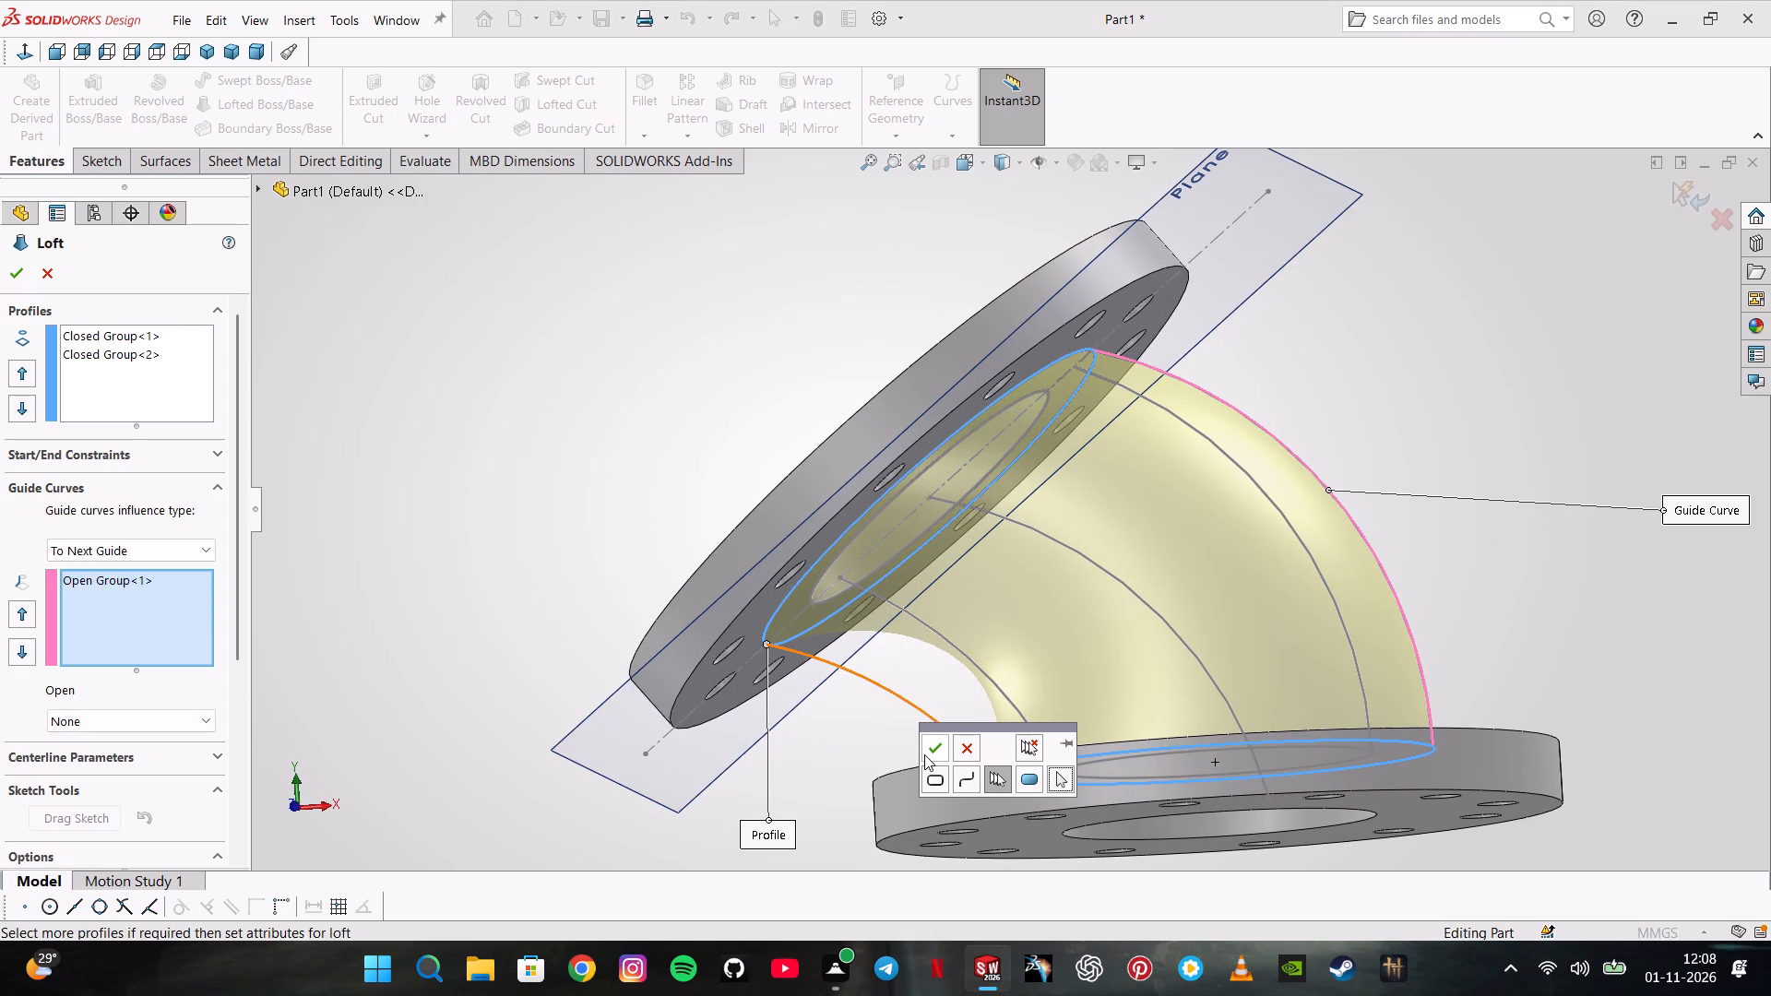
click(940, 737)
middle_drag(952, 599, 947, 707)
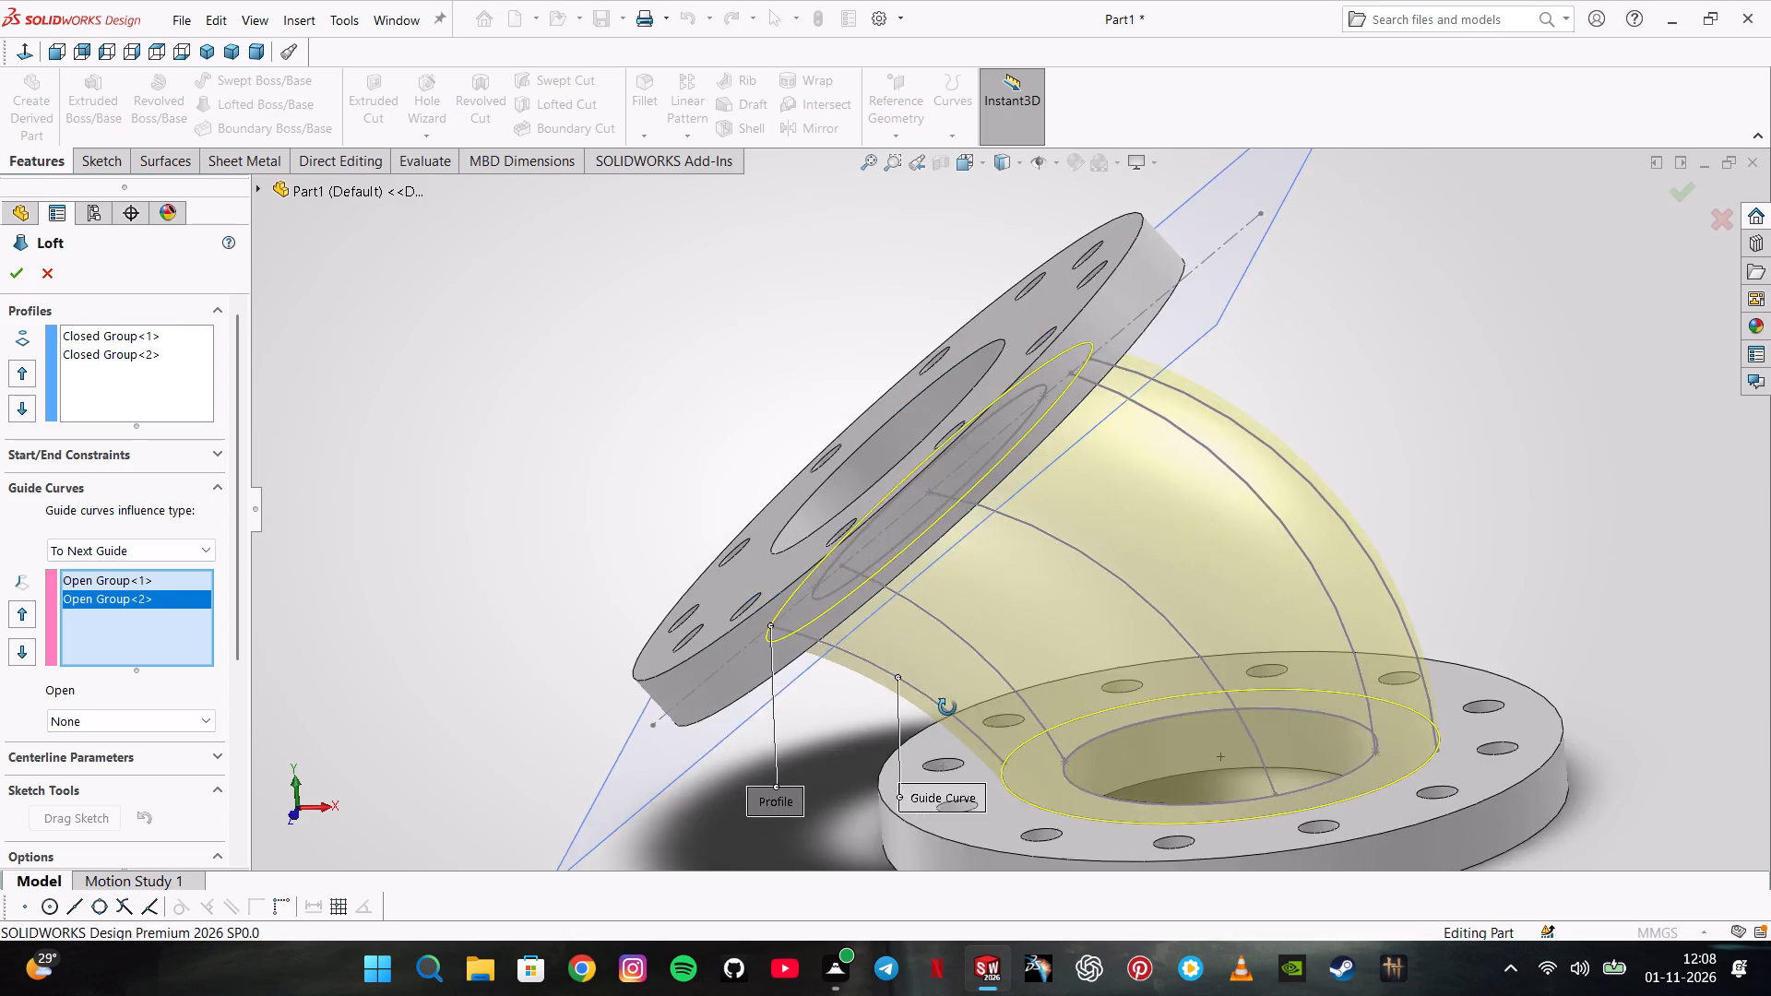
middle_drag(947, 707, 947, 709)
scroll(947, 707, up, 2)
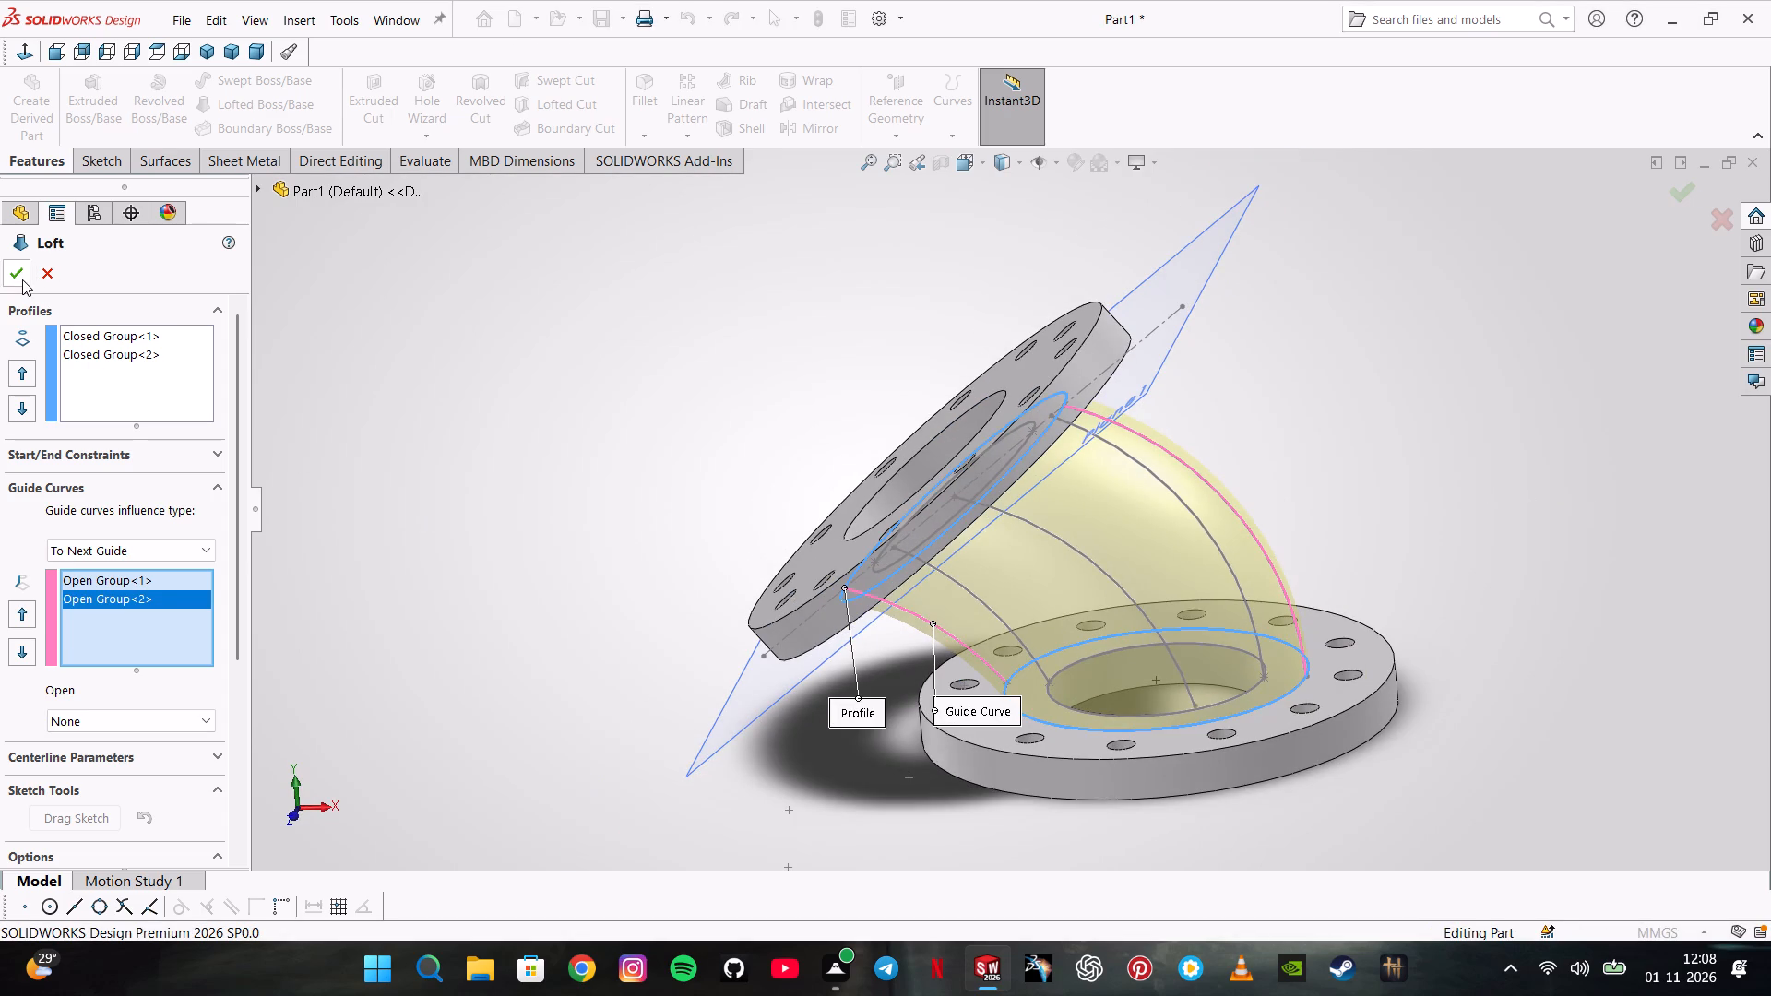
click(22, 279)
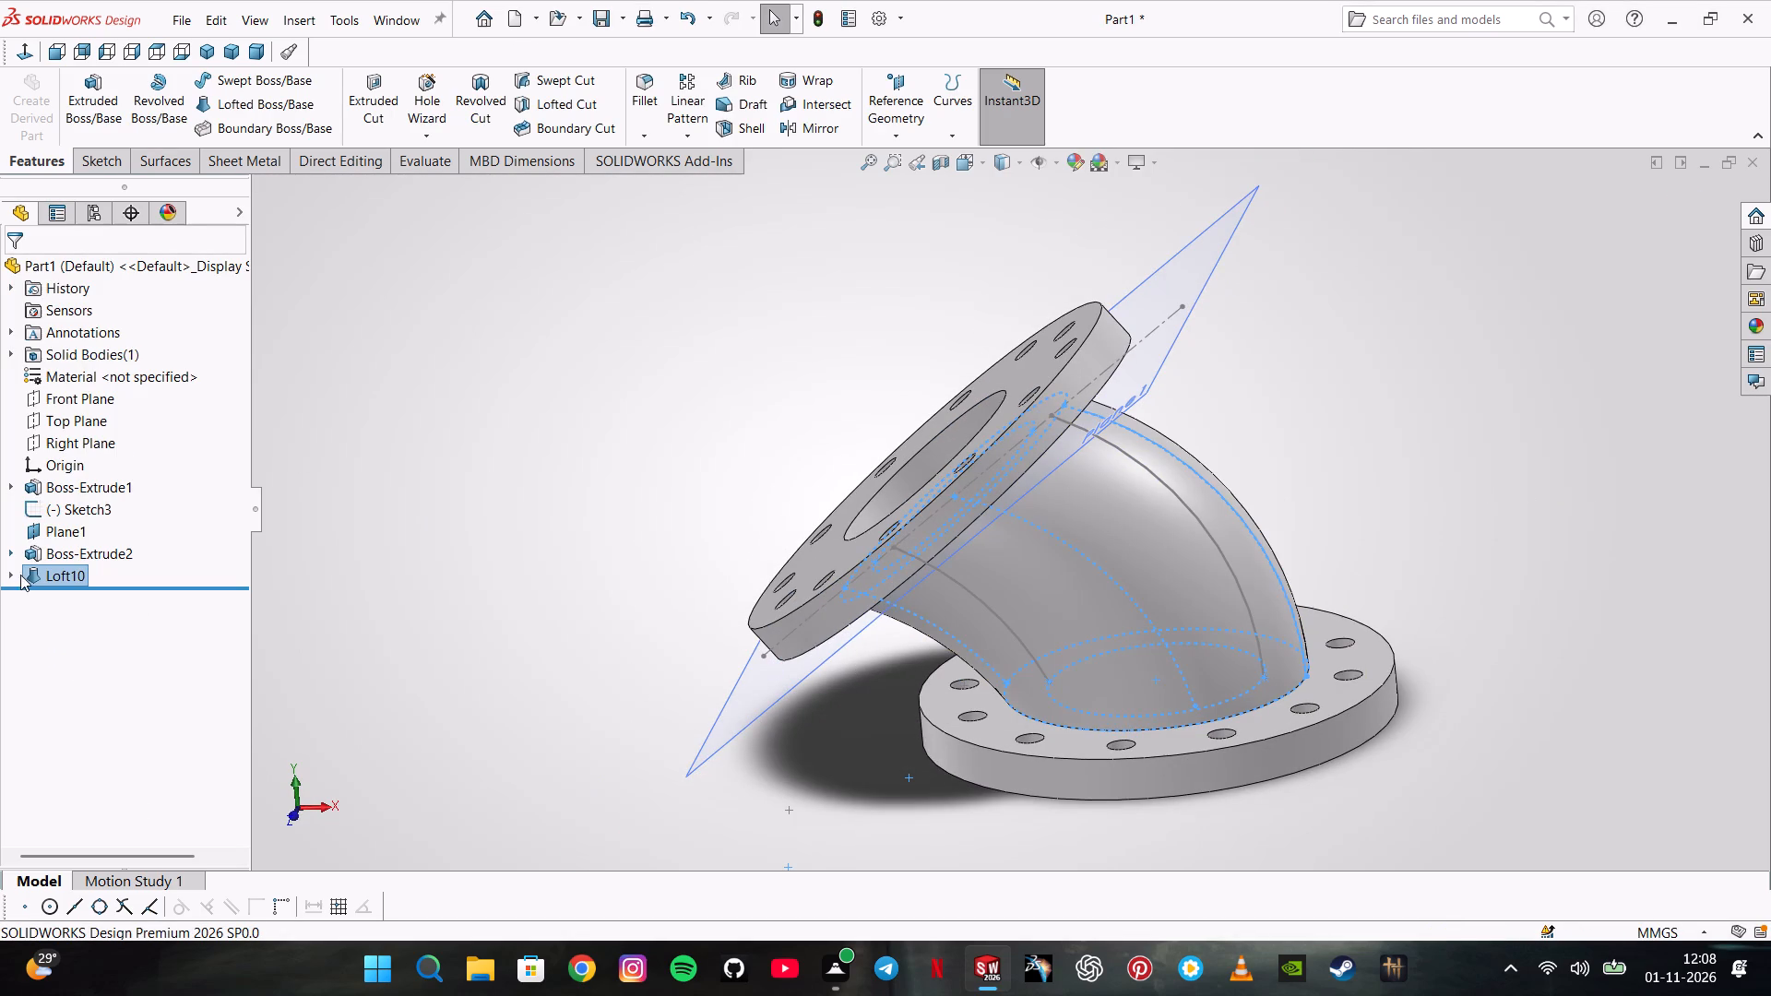
Hide Sketch3.
right_click(80, 504)
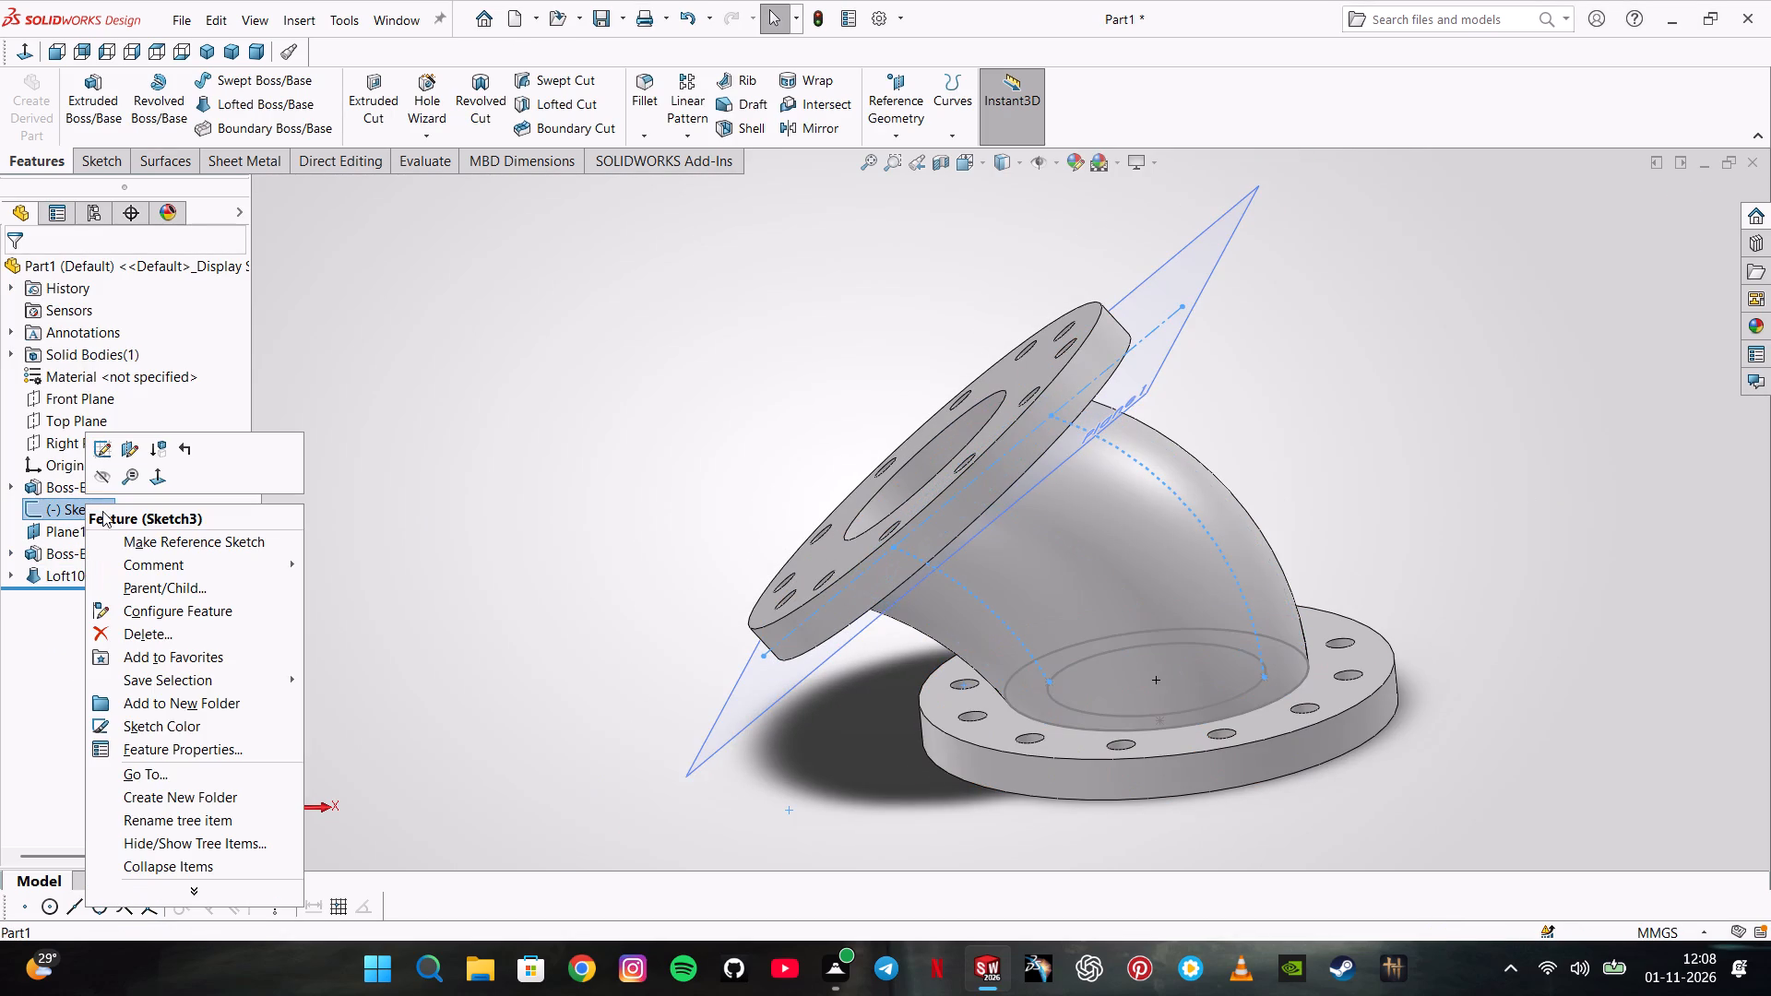
click(105, 471)
Shell the lofted pipe with a 10 mm thickness, removing its end face inside the tilted flange's bore.
middle_drag(650, 666, 652, 609)
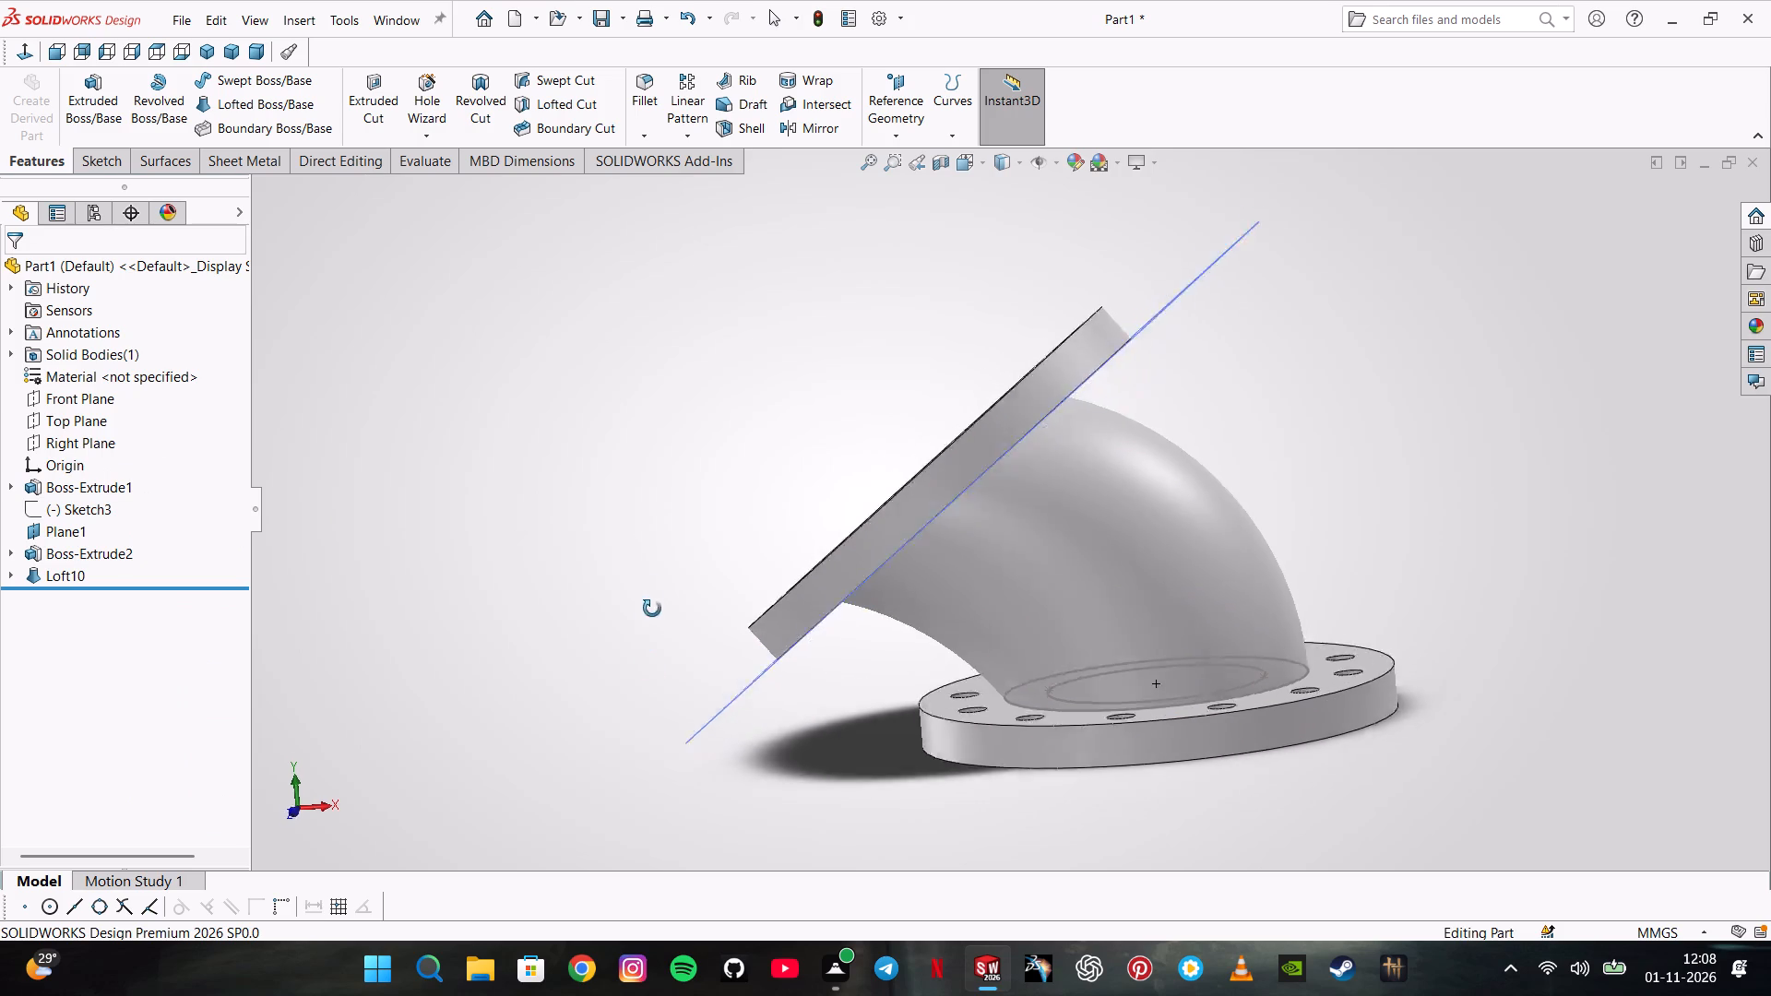
middle_drag(652, 609, 735, 704)
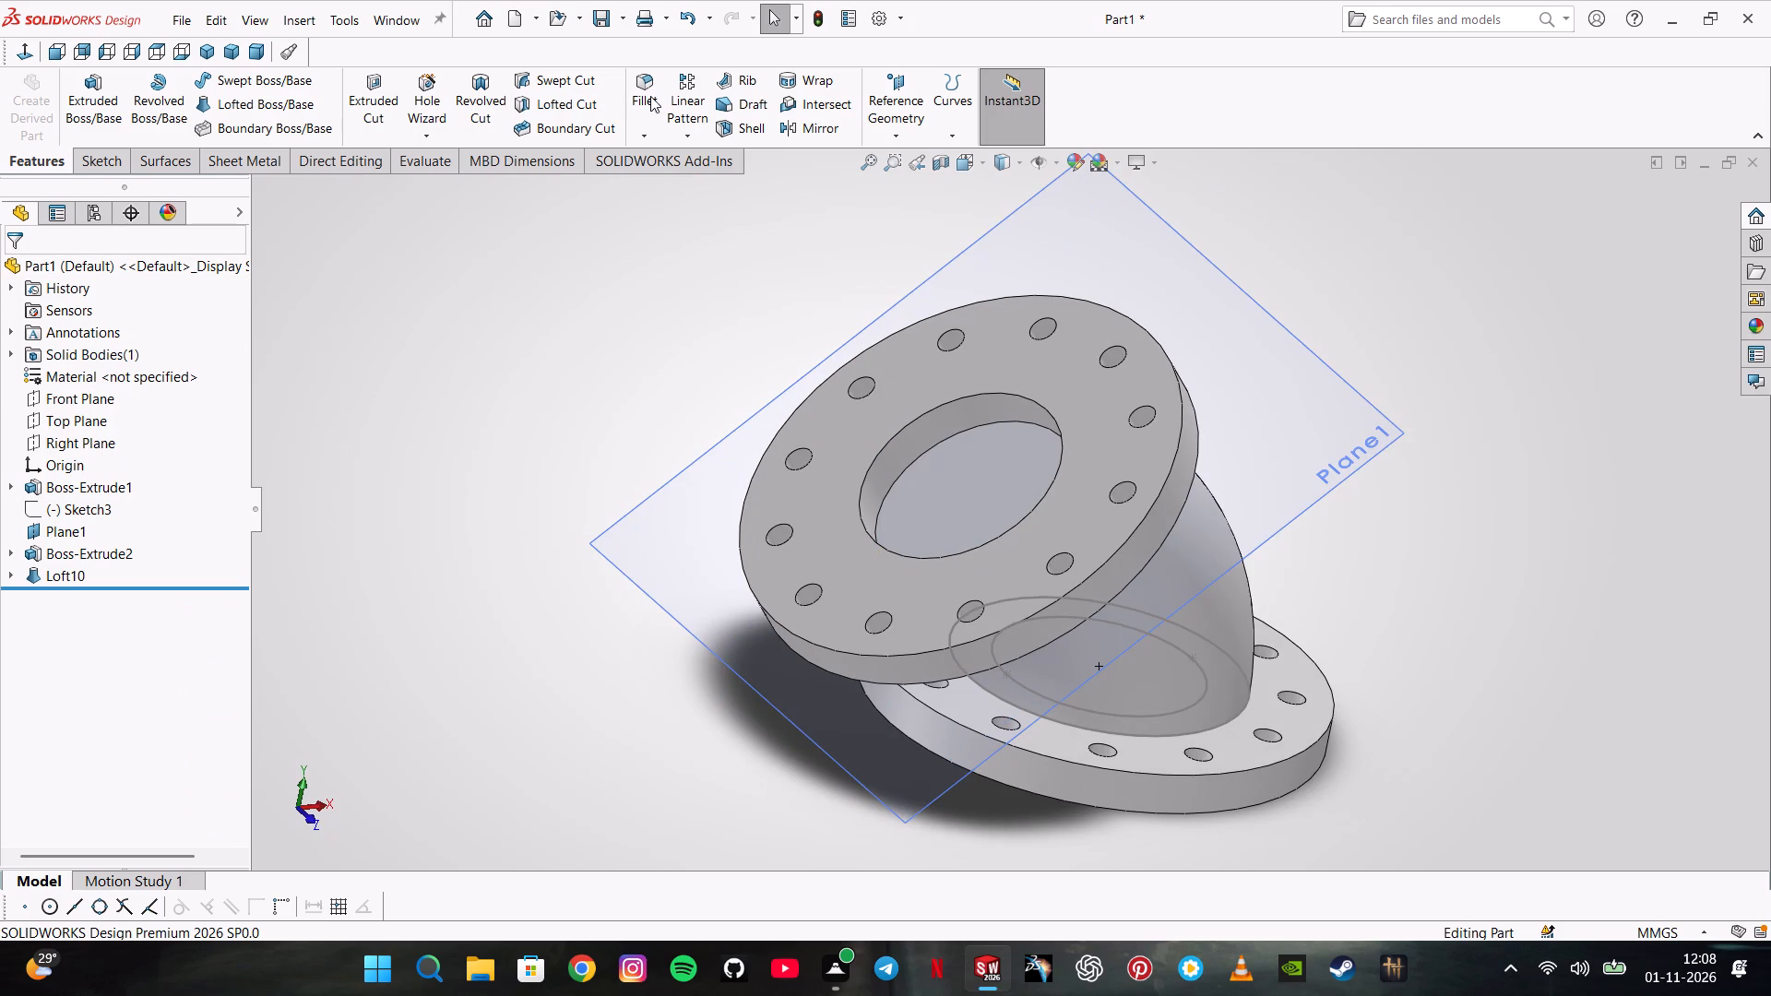
click(763, 125)
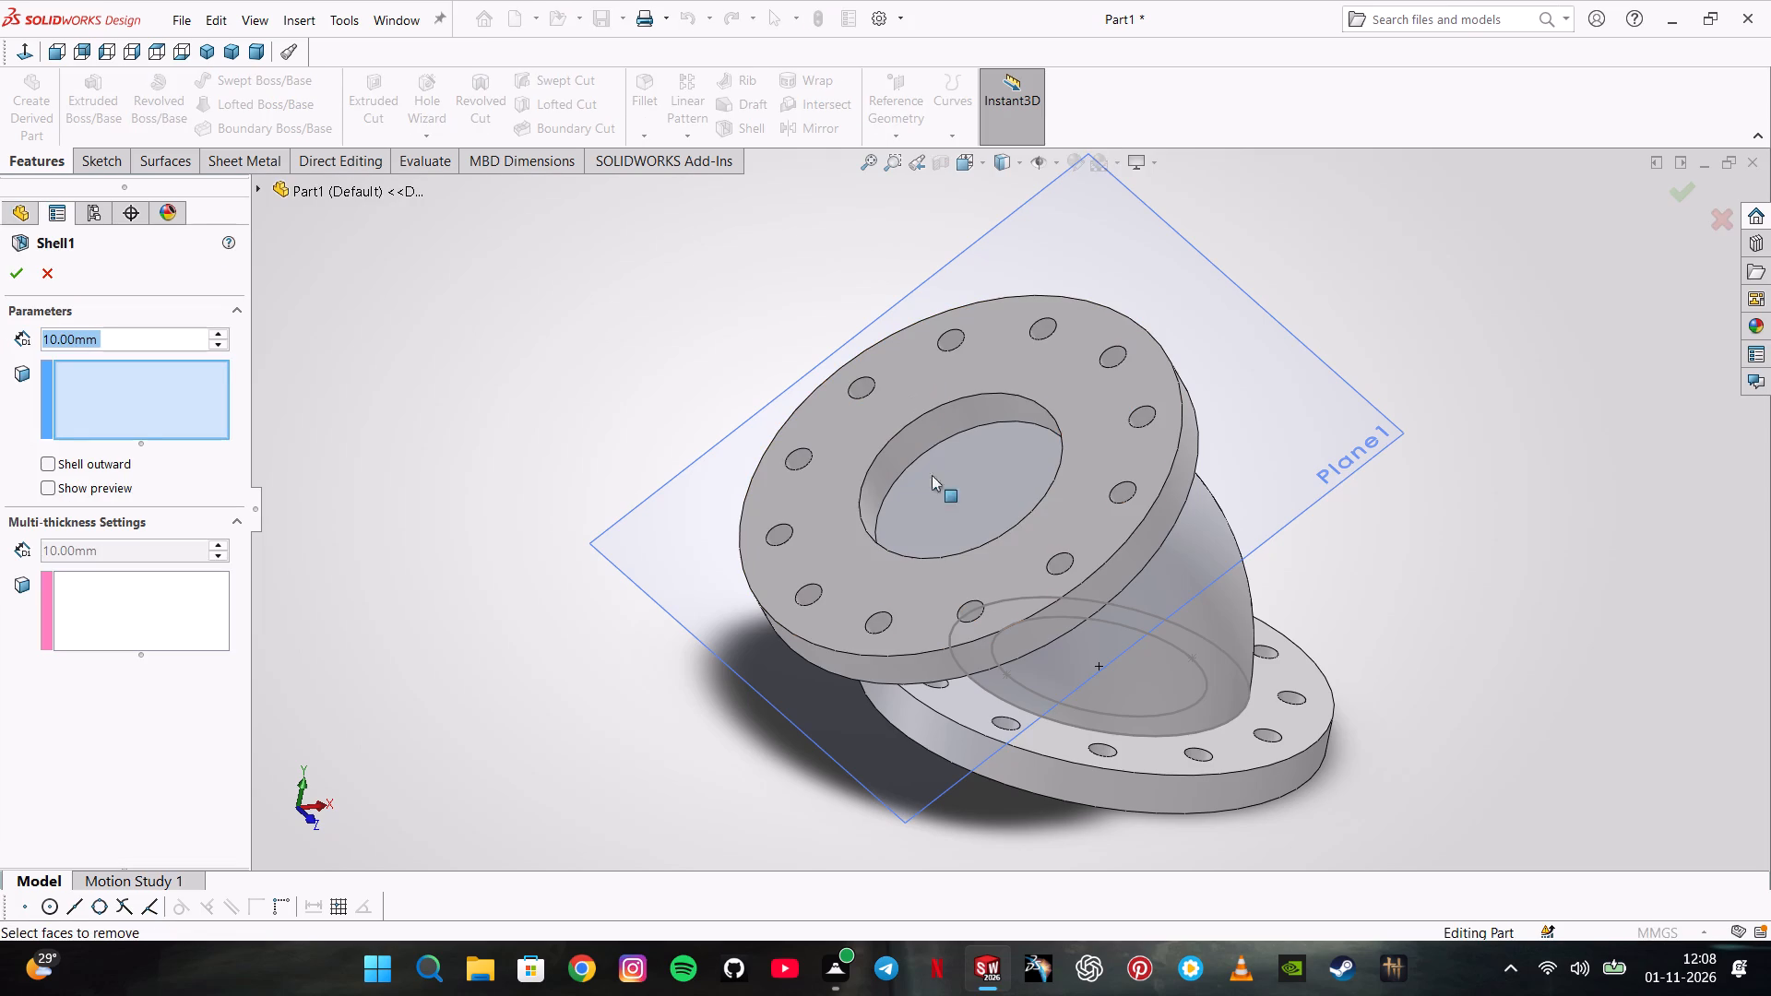
click(948, 497)
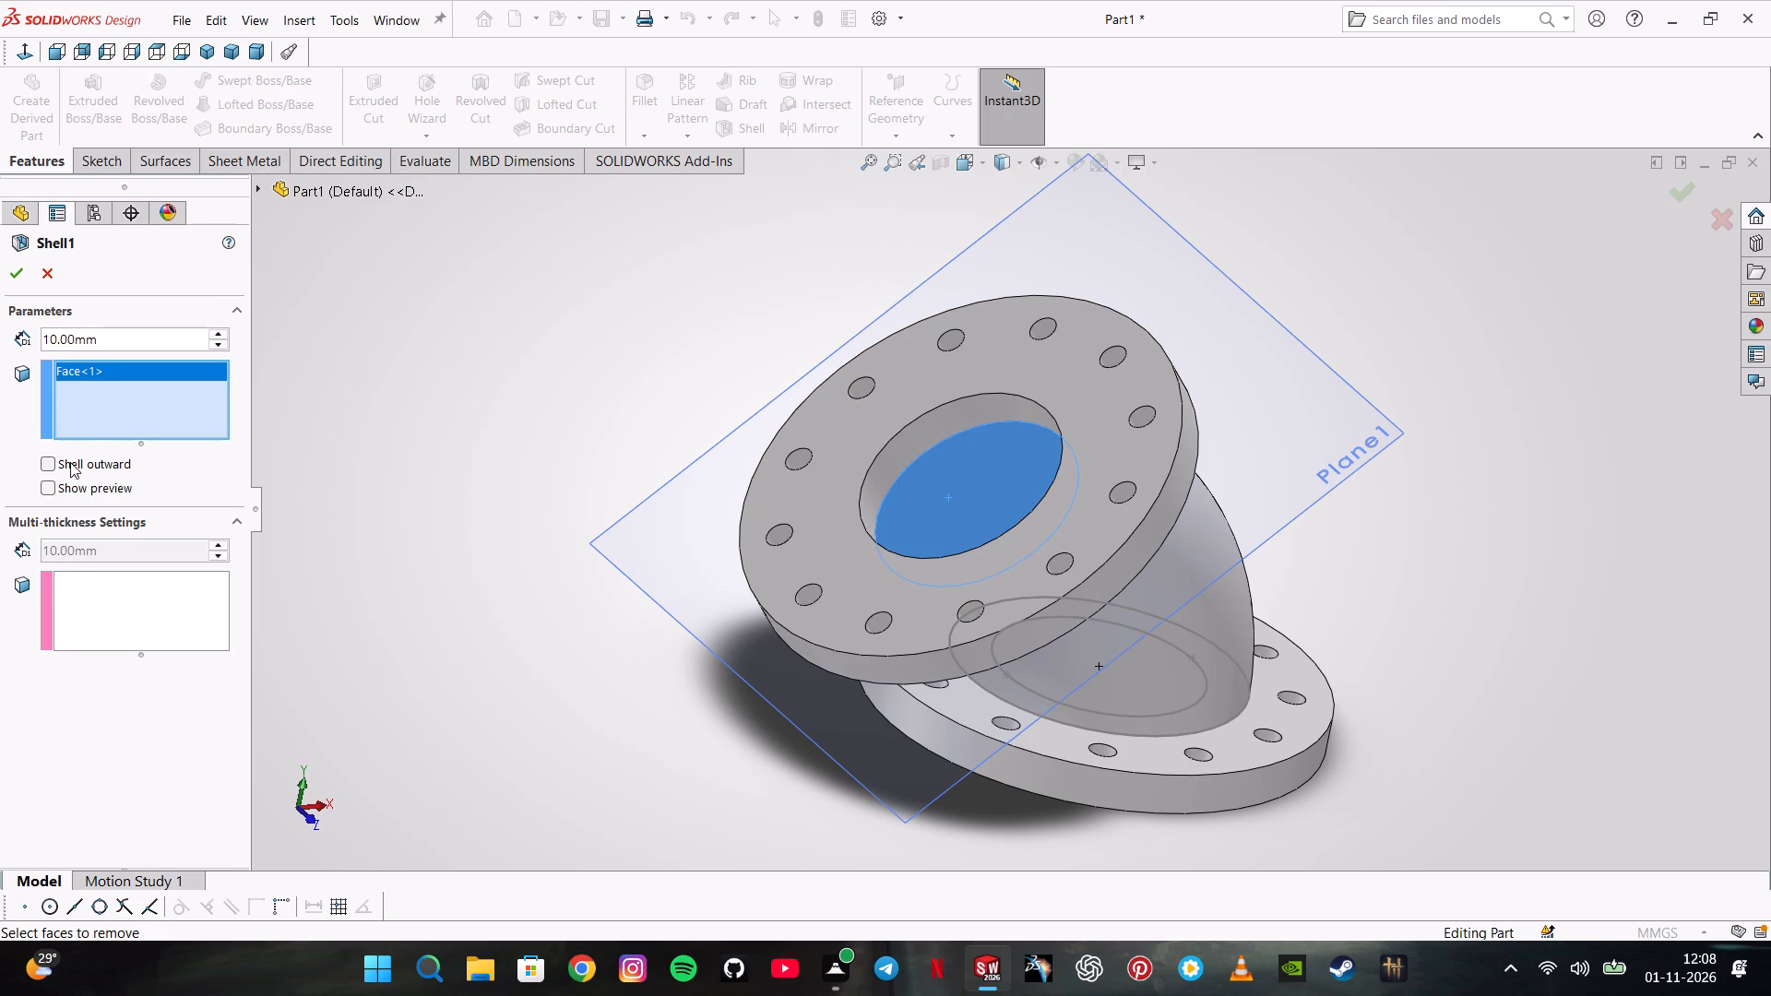
double_click(119, 338)
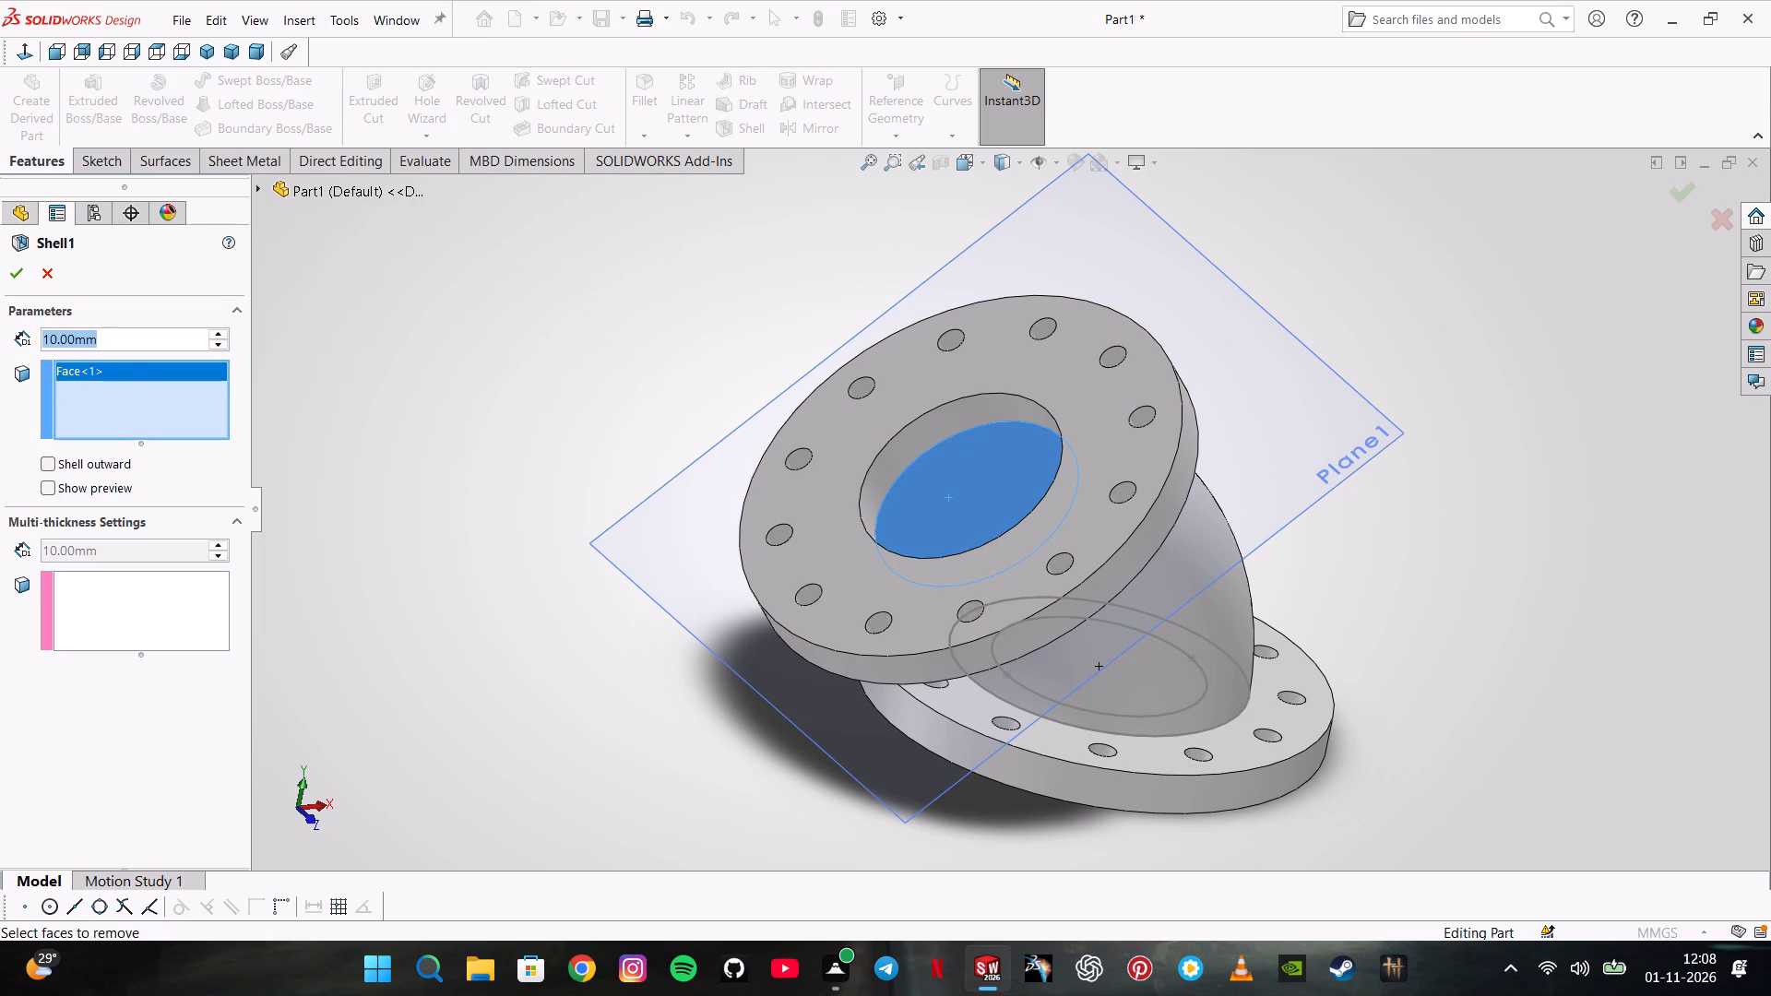
key(End)
key(Return)
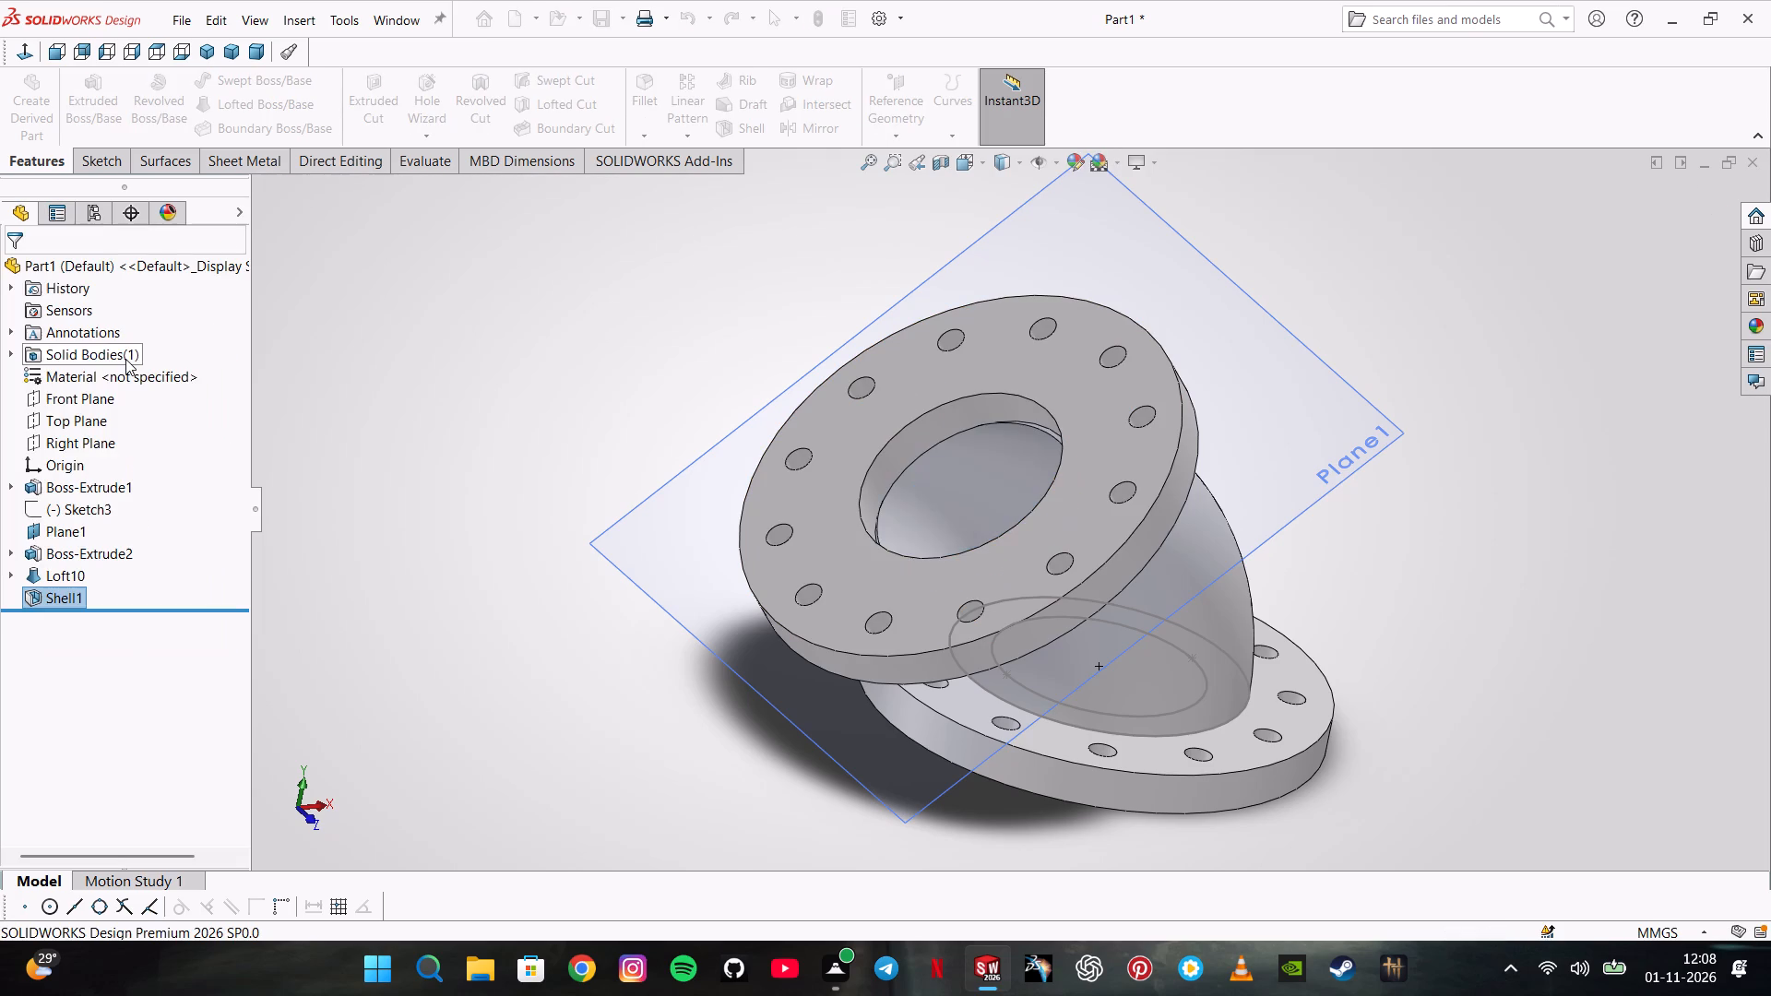
Edit Shell1 and add the pipe's end face inside the lower flange's bore to the faces to remove.
middle_drag(624, 533, 655, 624)
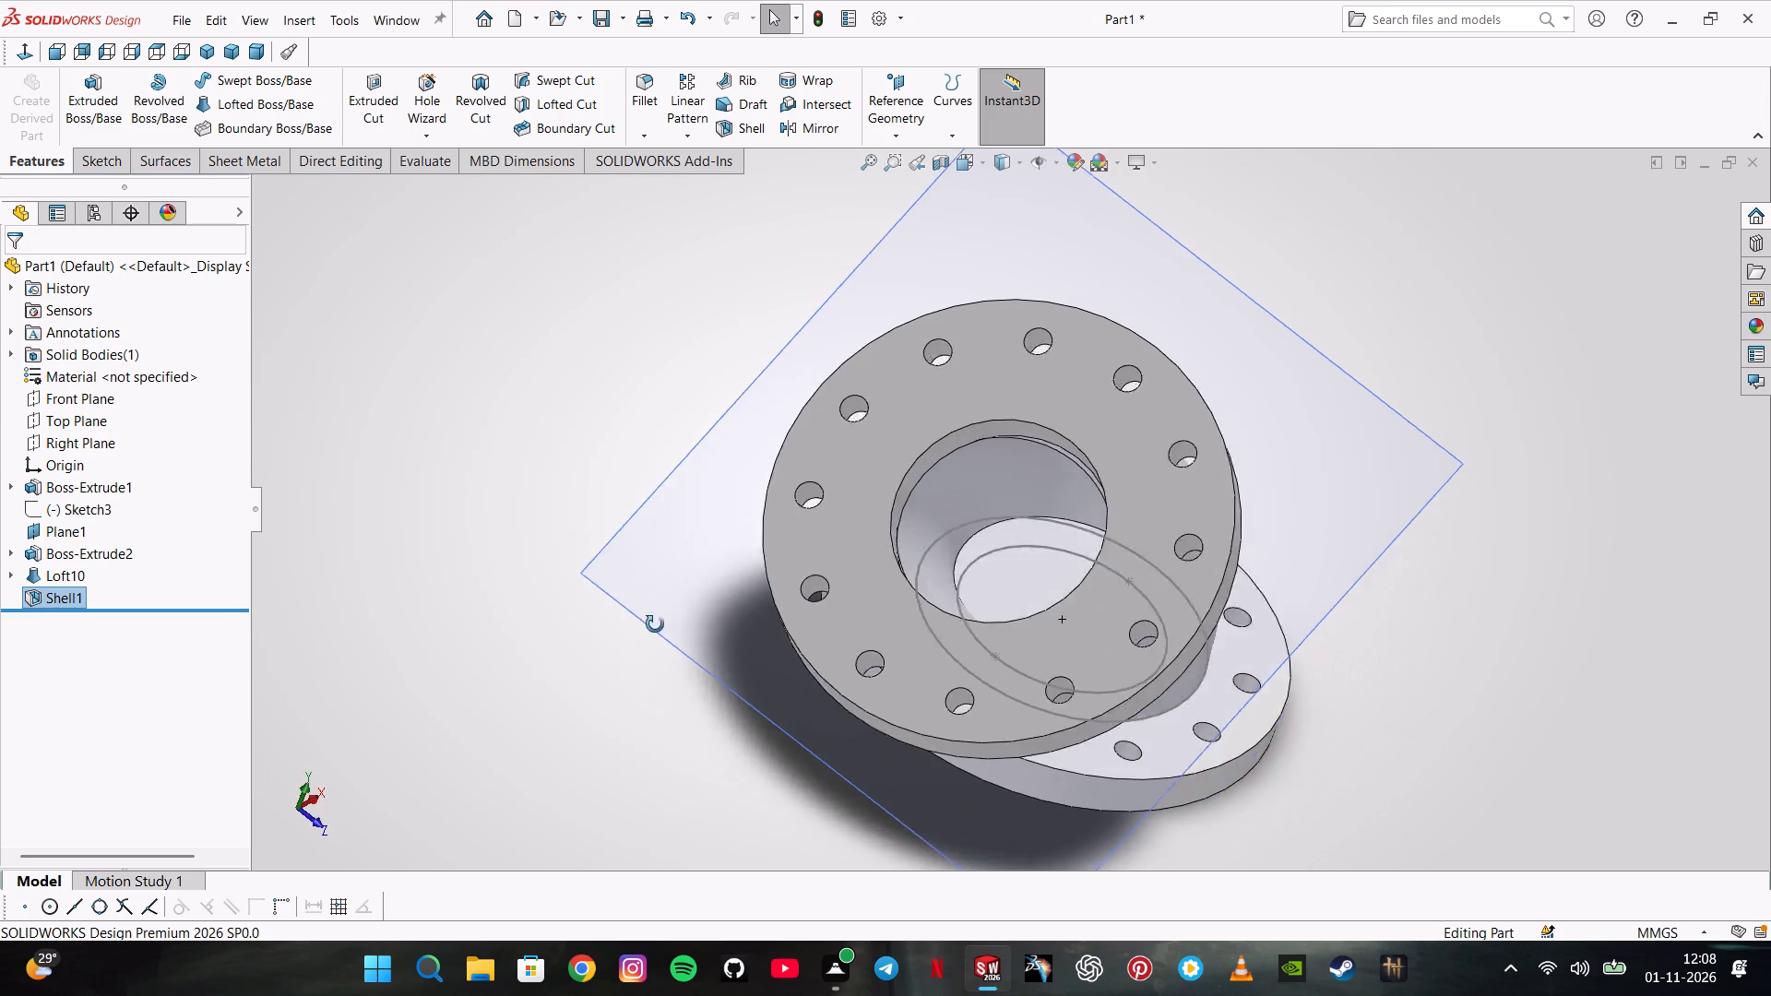
middle_drag(655, 624, 648, 682)
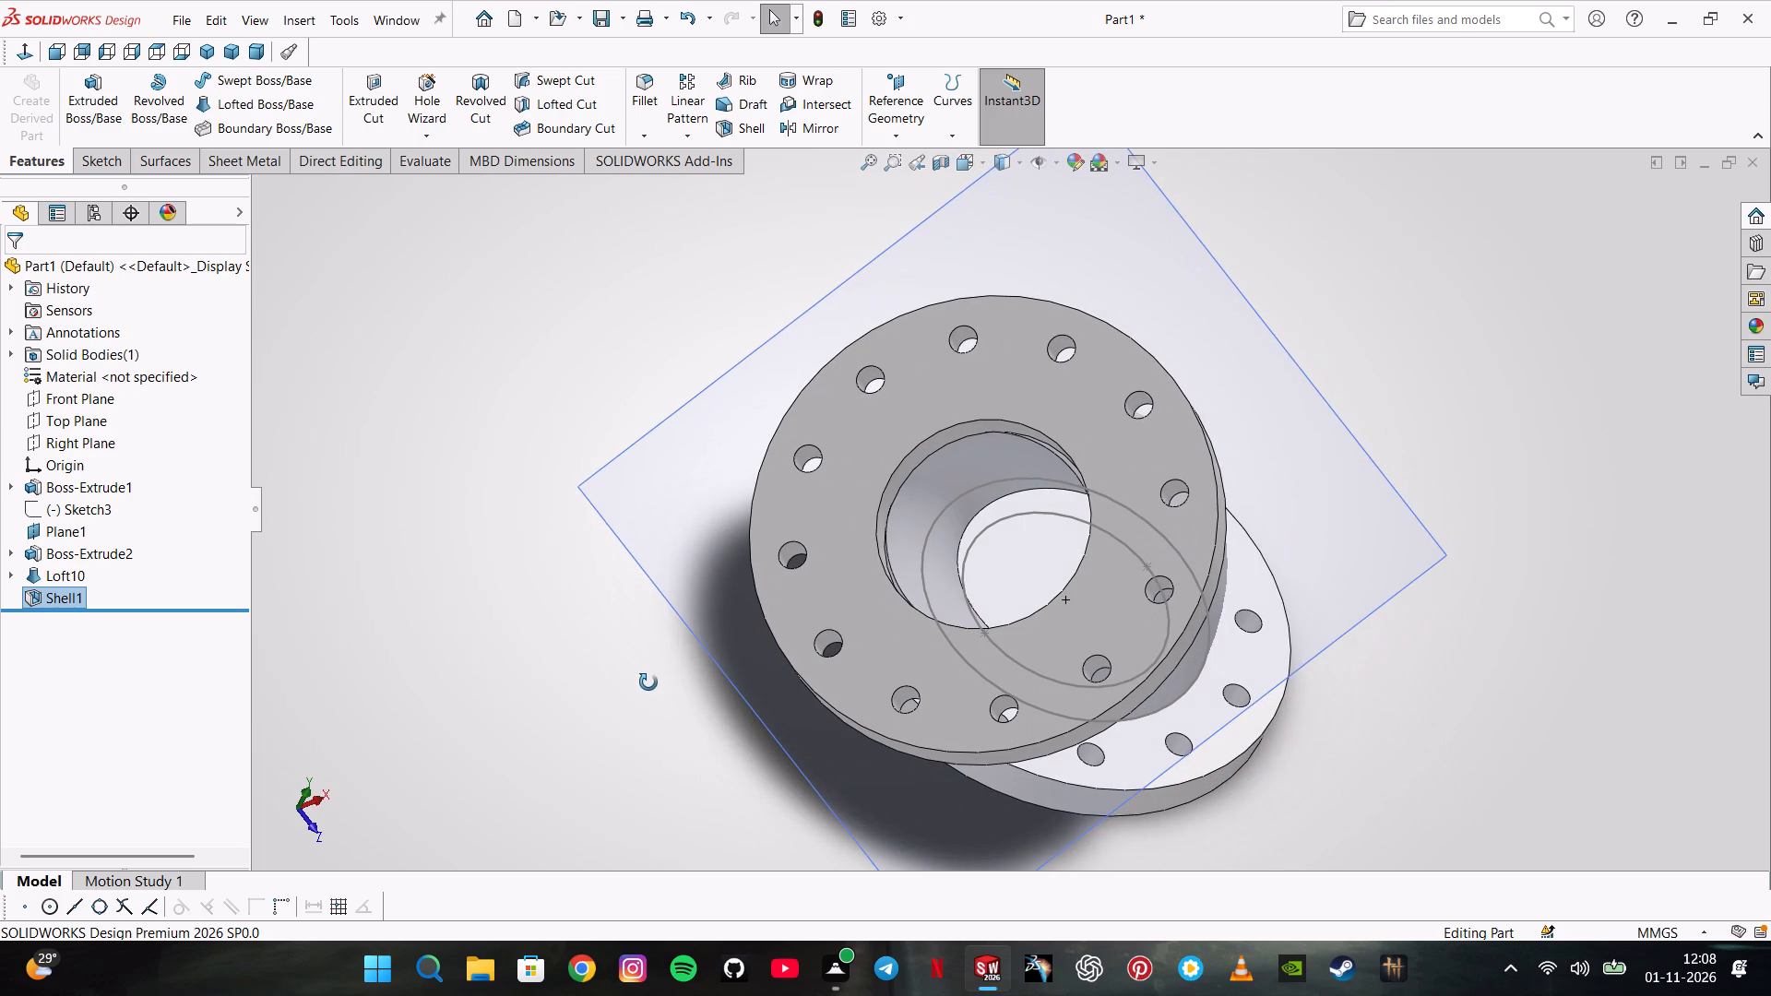
middle_drag(648, 682, 1007, 638)
middle_drag(1024, 628, 956, 625)
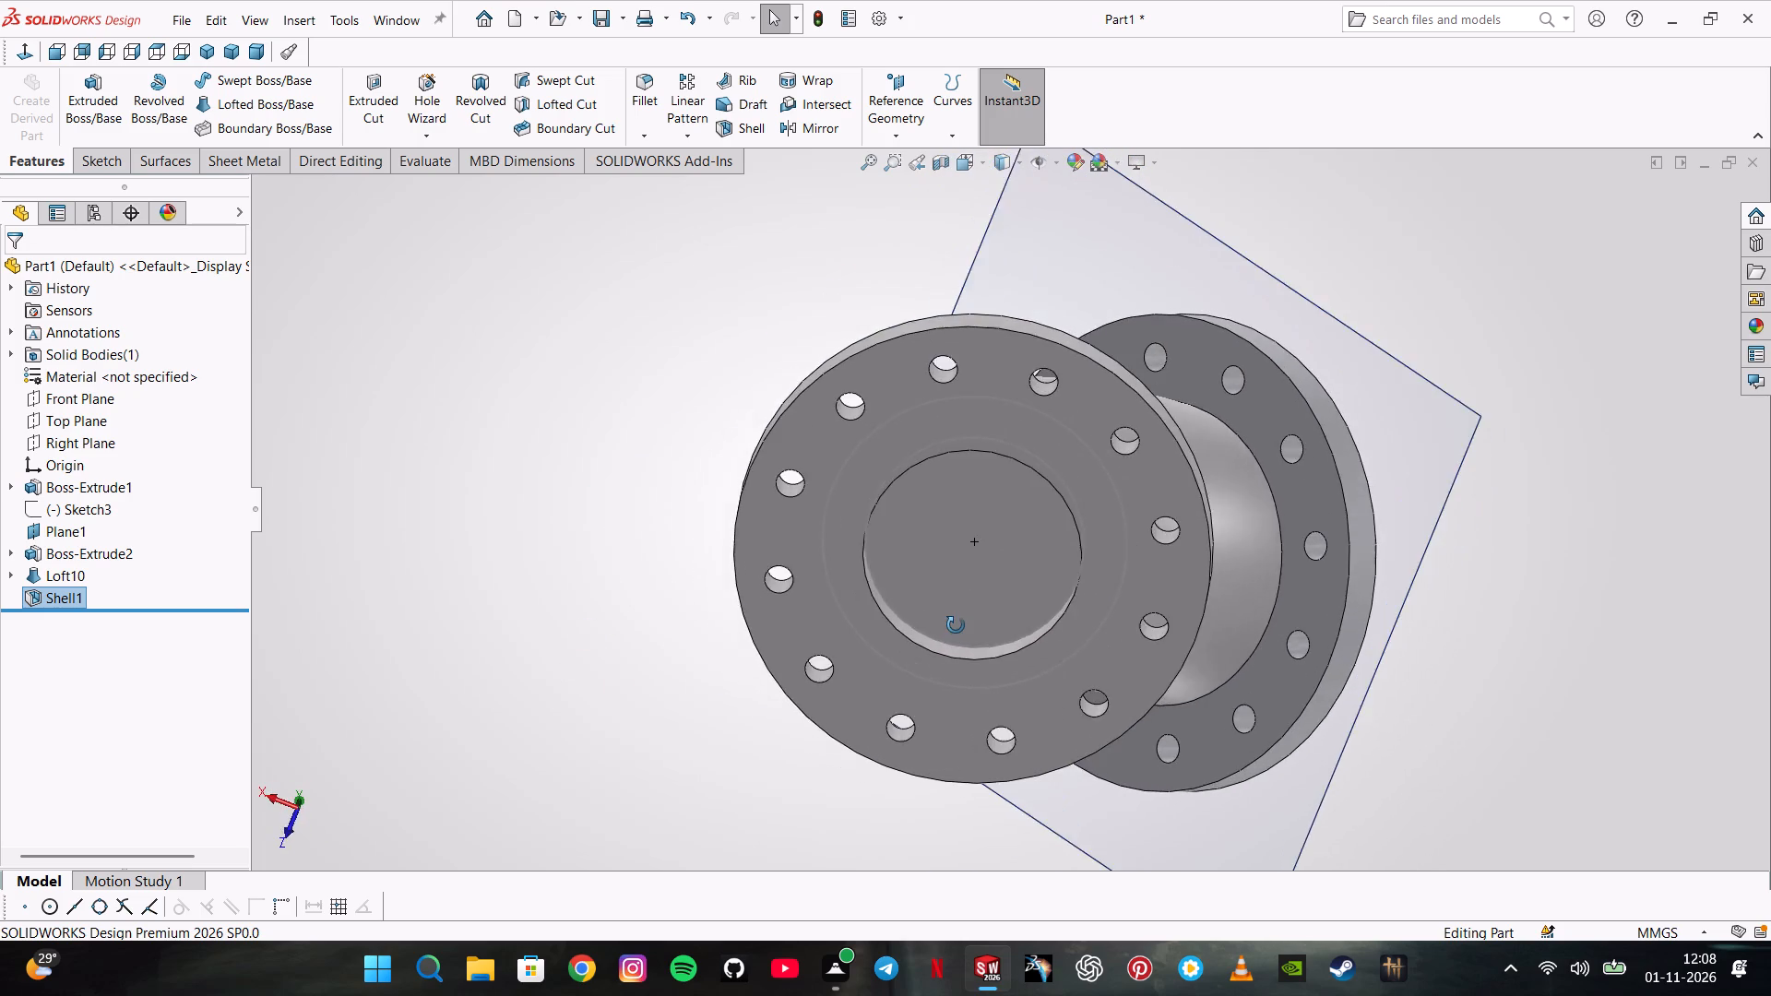
middle_drag(956, 625, 929, 575)
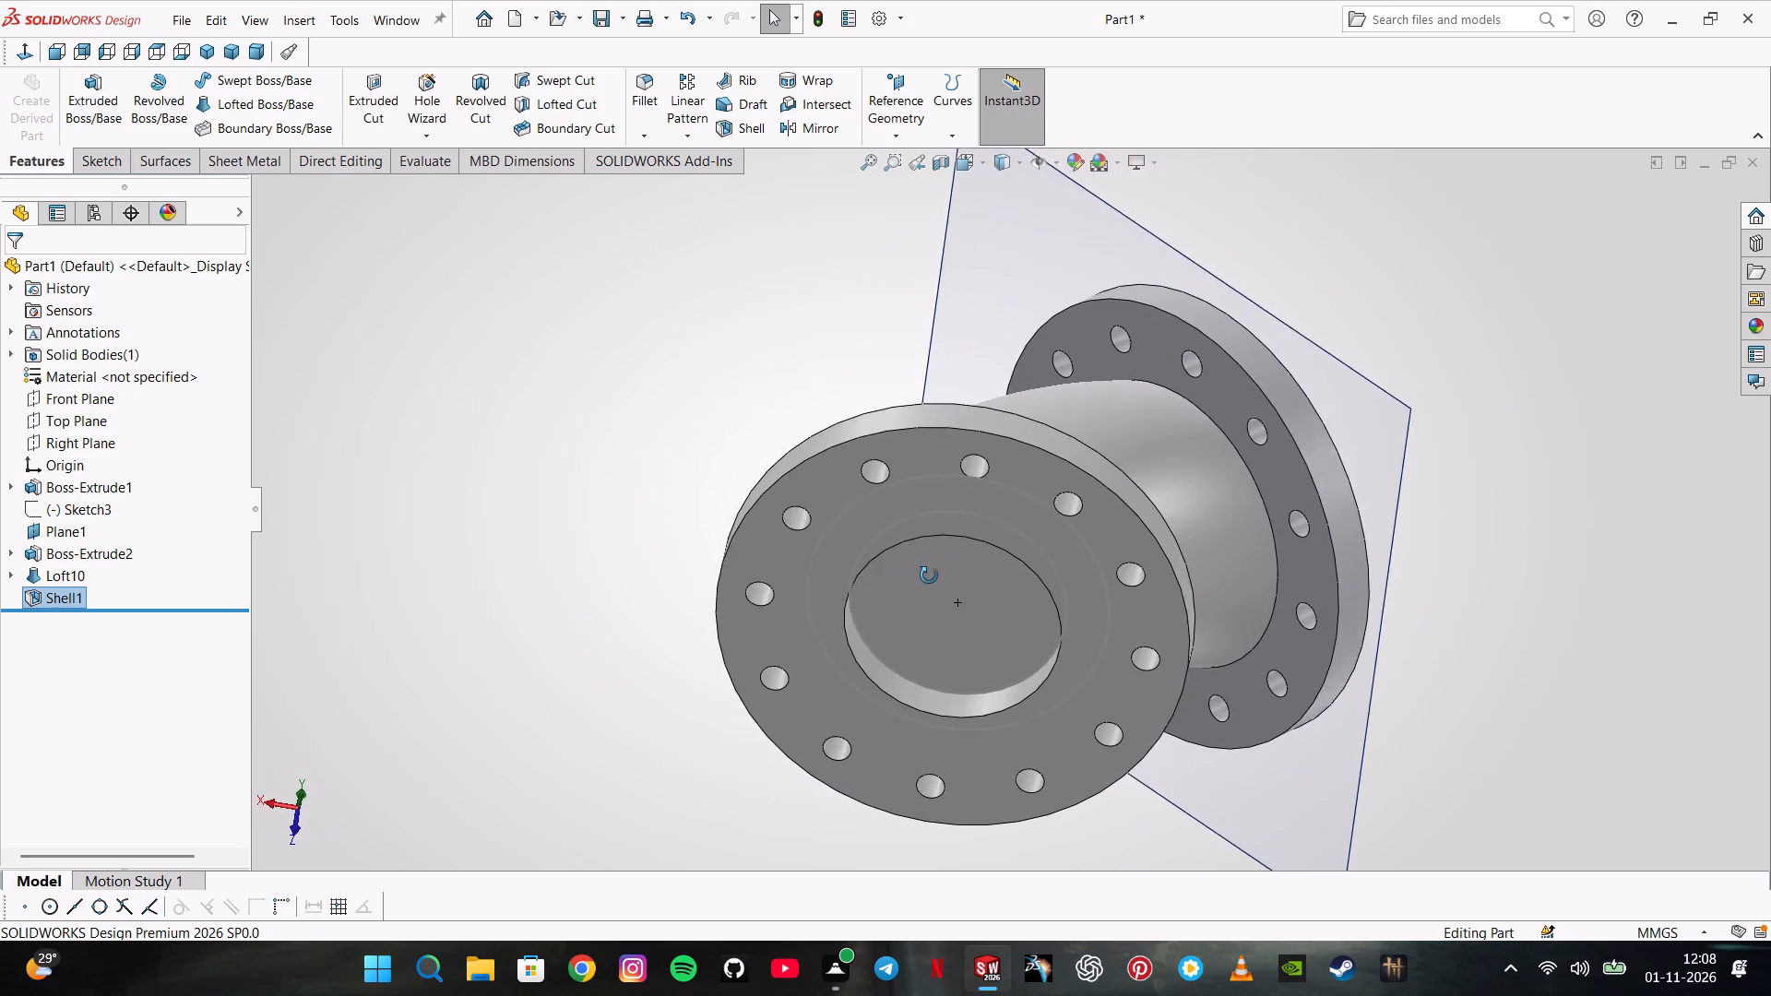
middle_drag(929, 575, 948, 562)
click(953, 593)
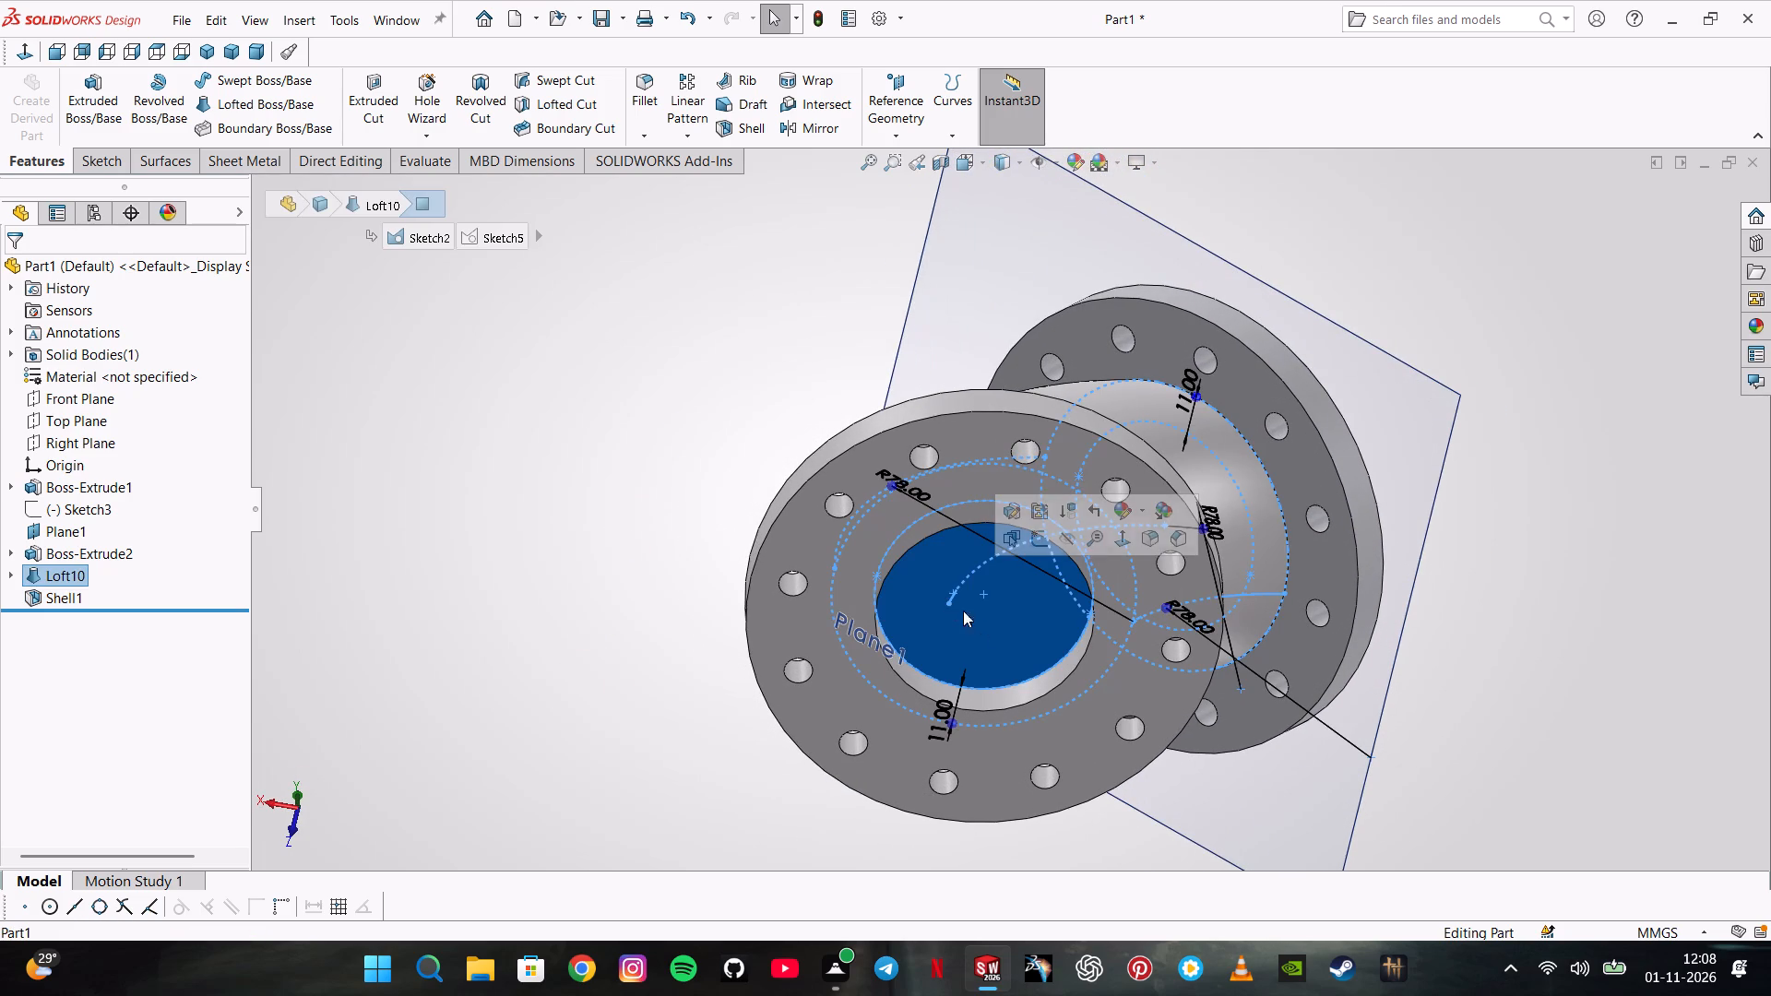
click(67, 600)
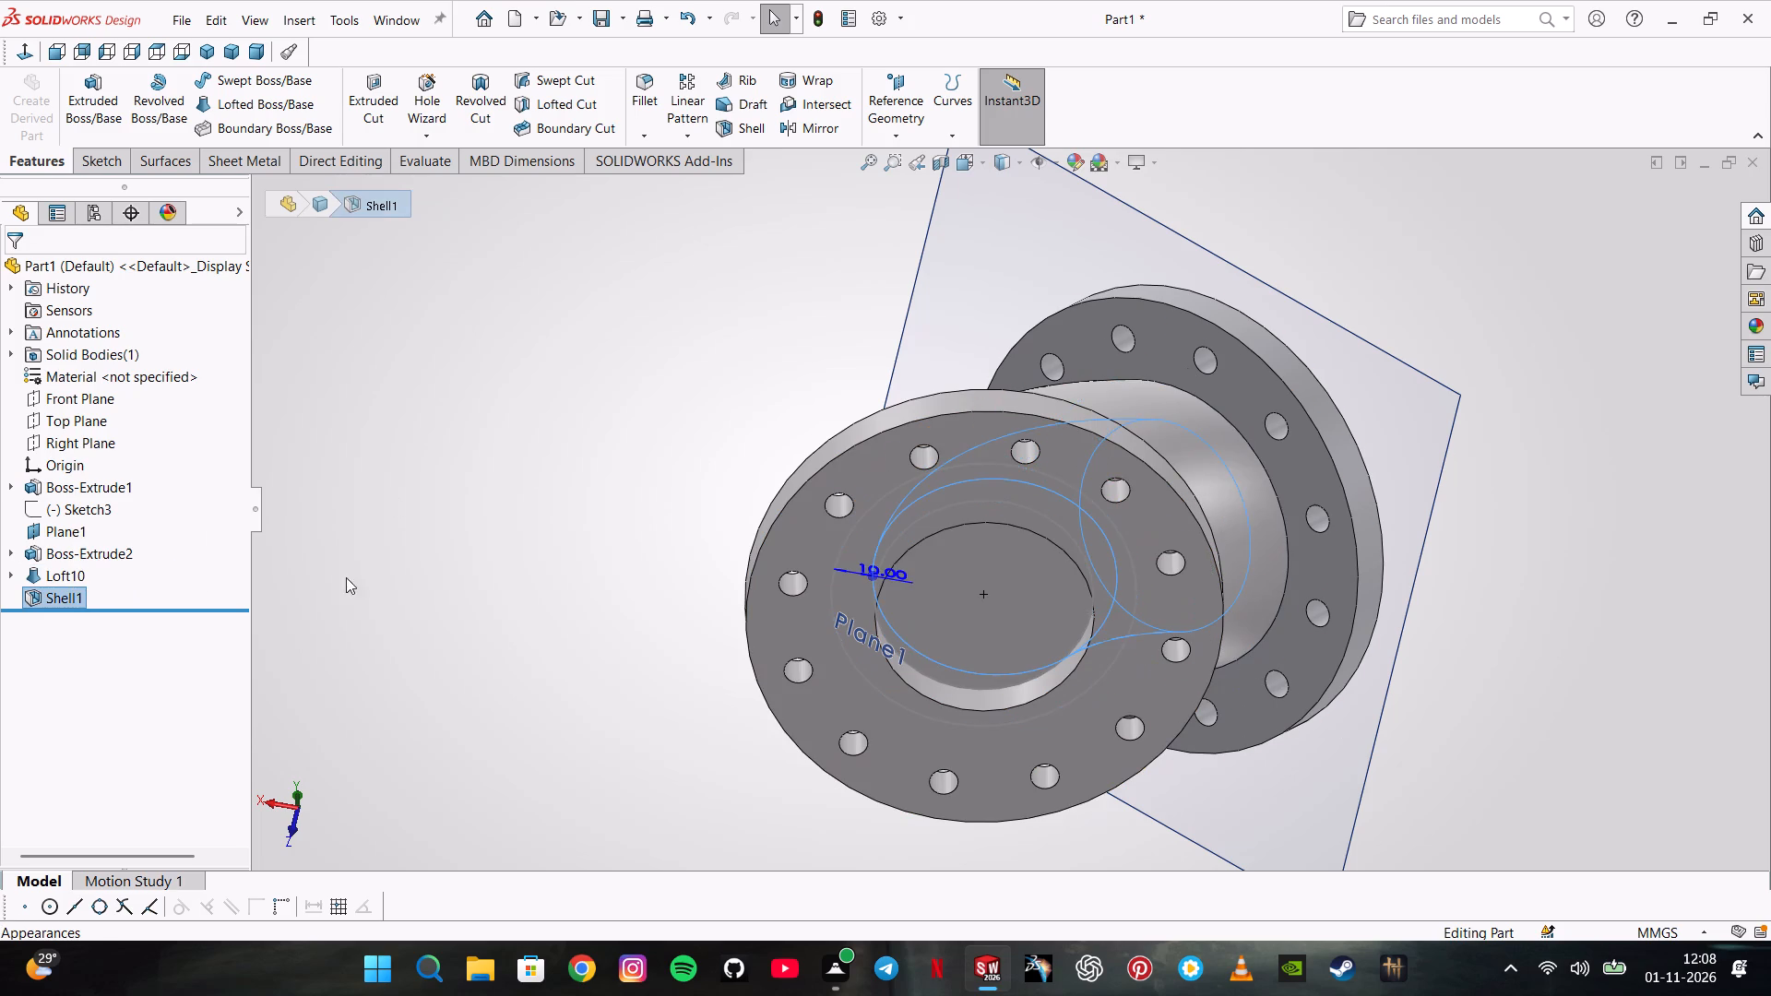
click(1028, 594)
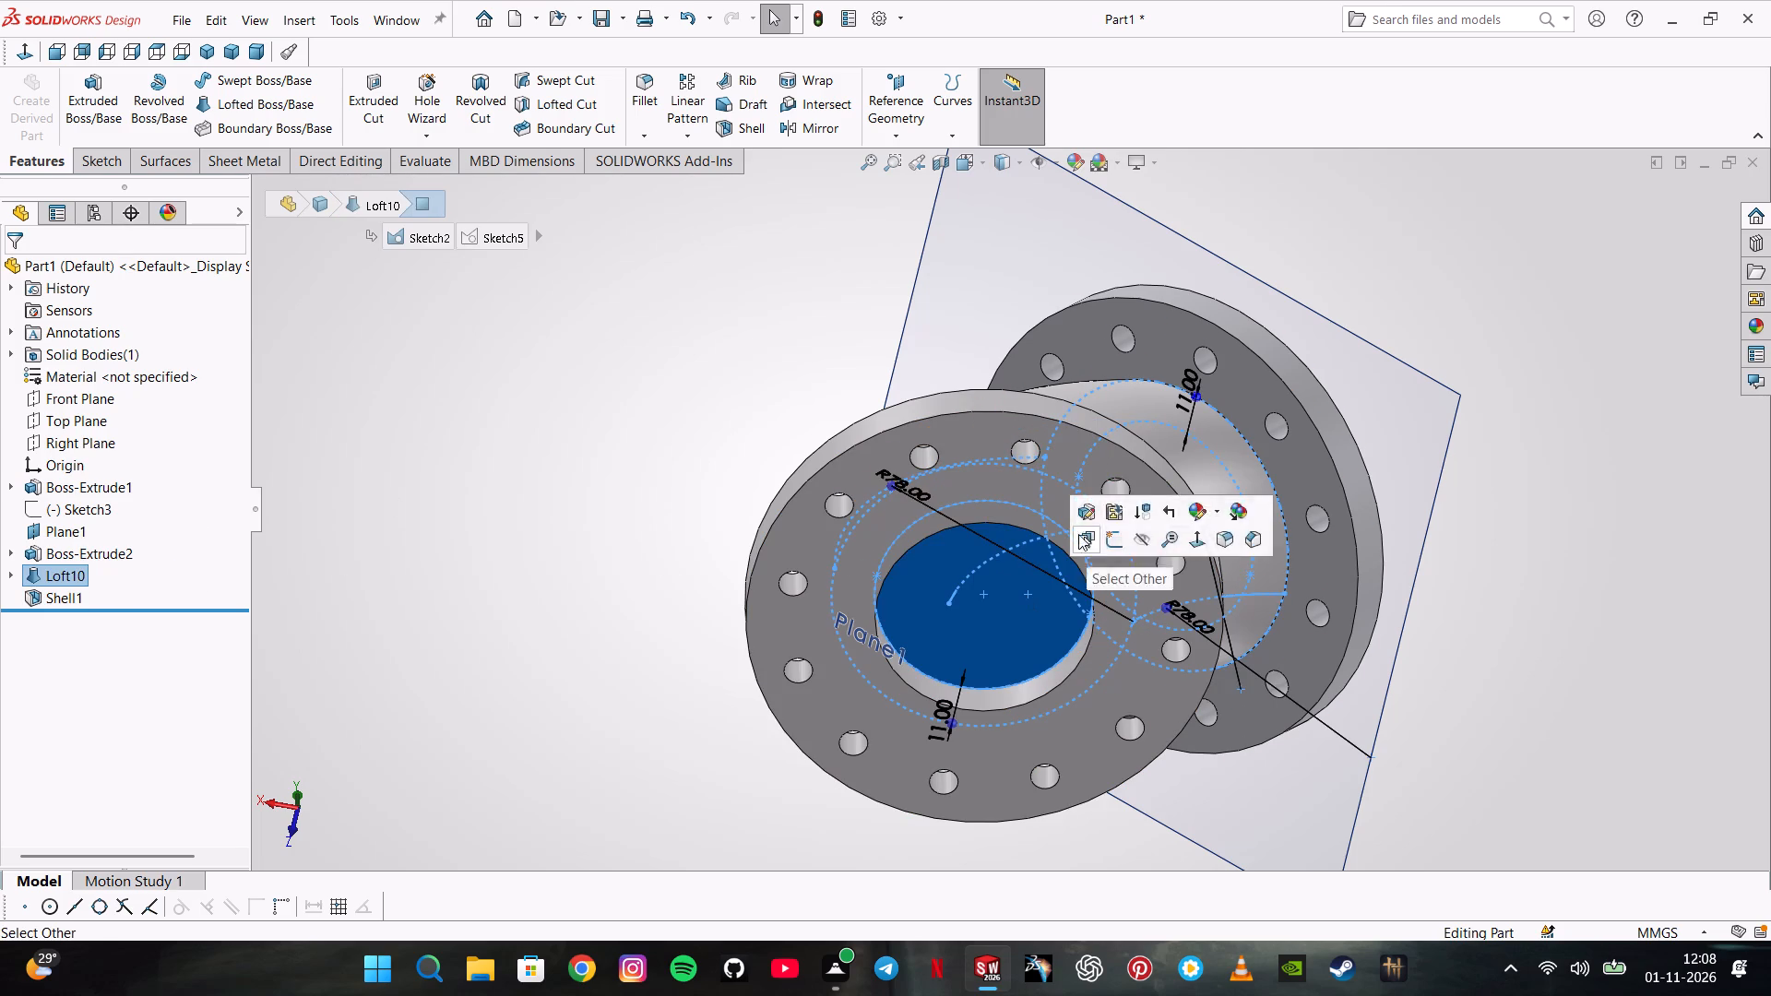
right_click(83, 588)
click(102, 528)
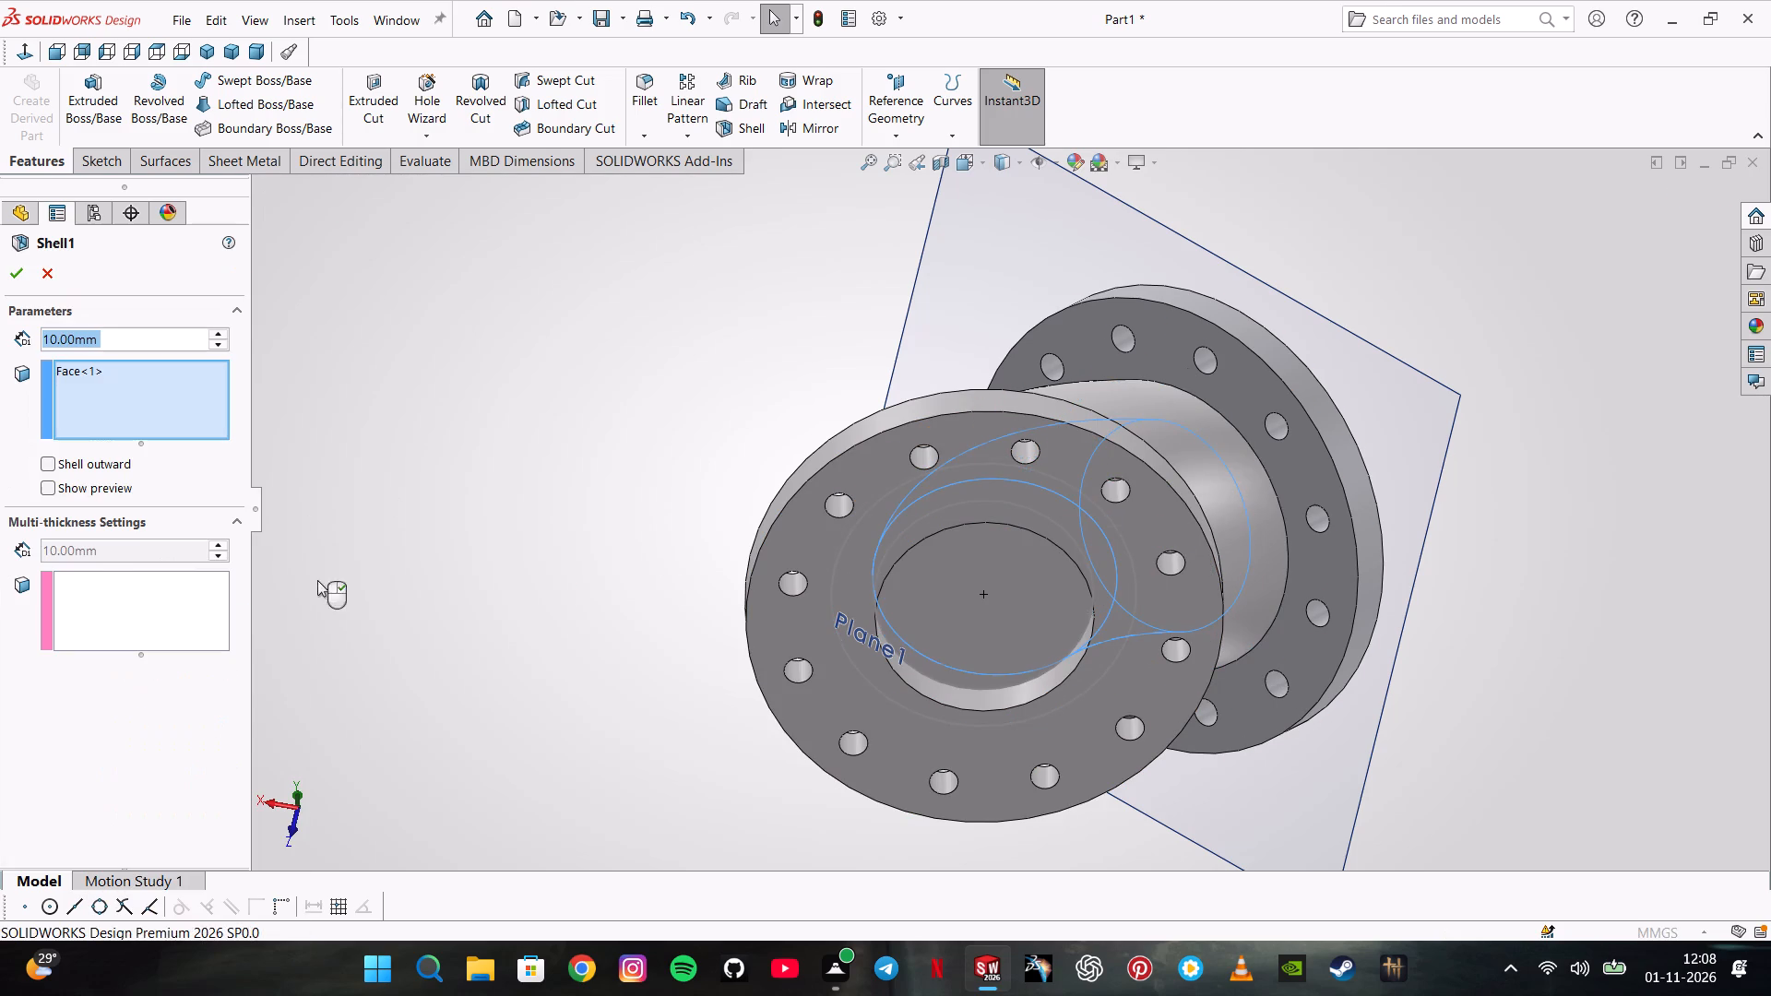
click(1016, 585)
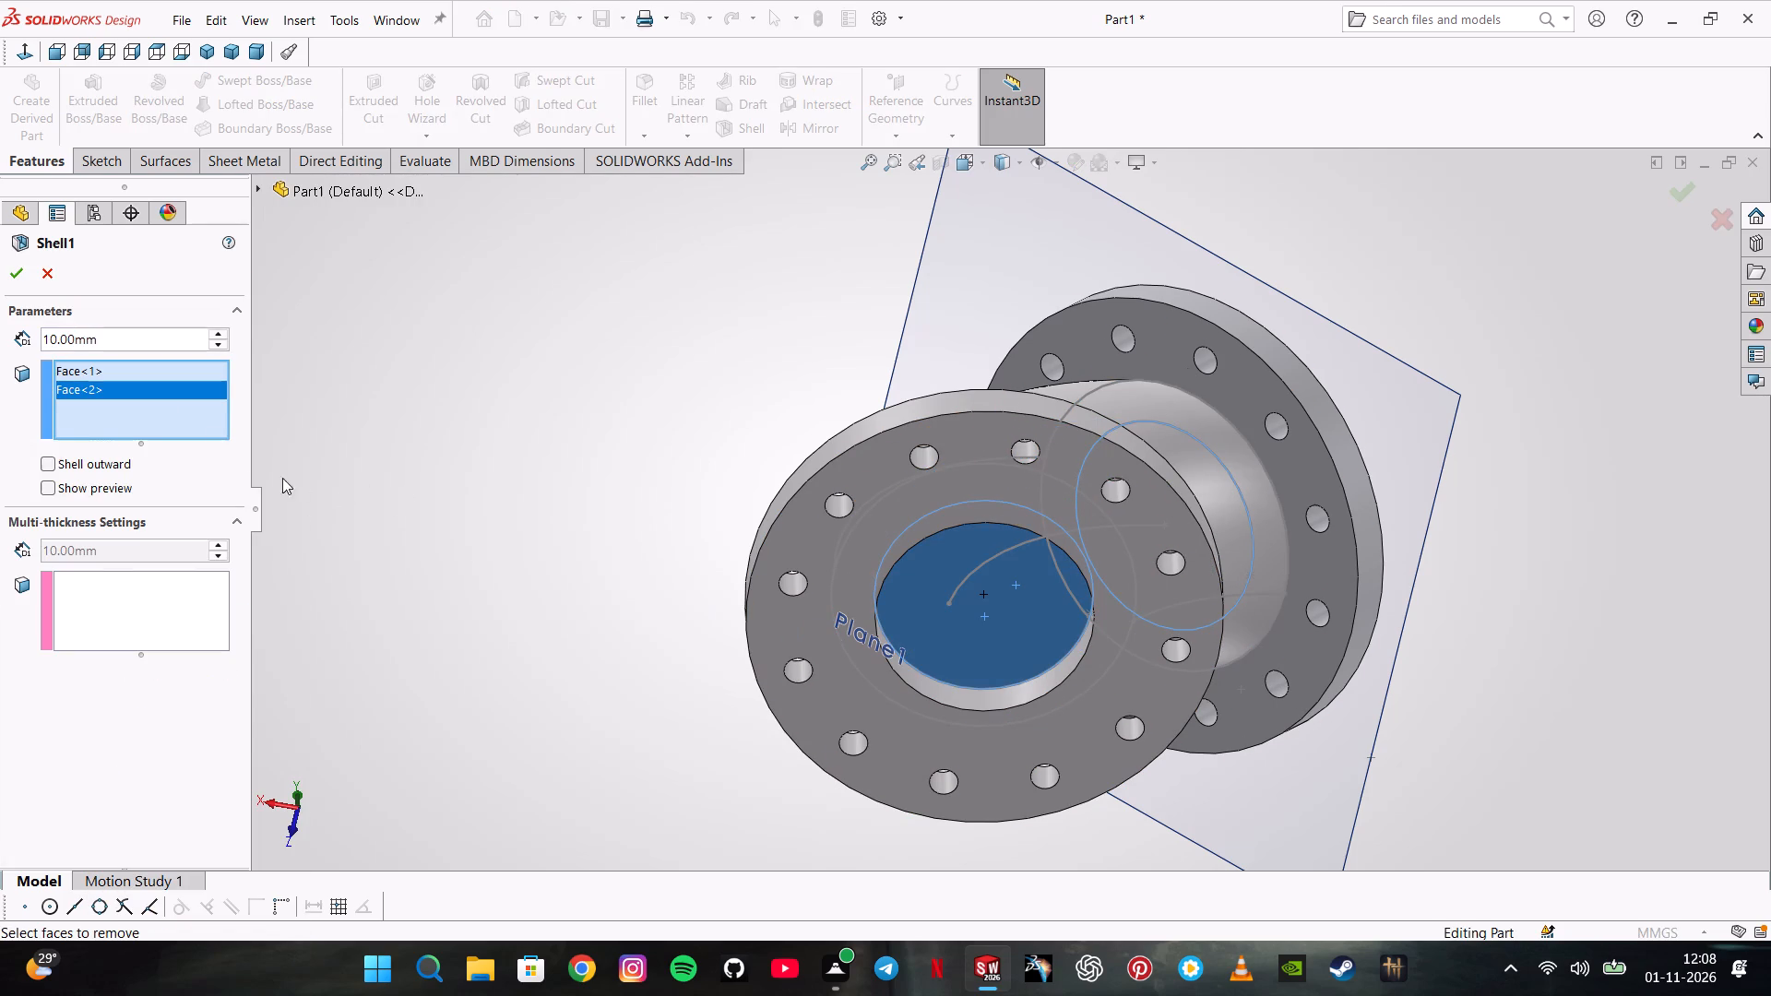
Set the shell thickness to 11 mm and apply the edited shell.
double_click(137, 348)
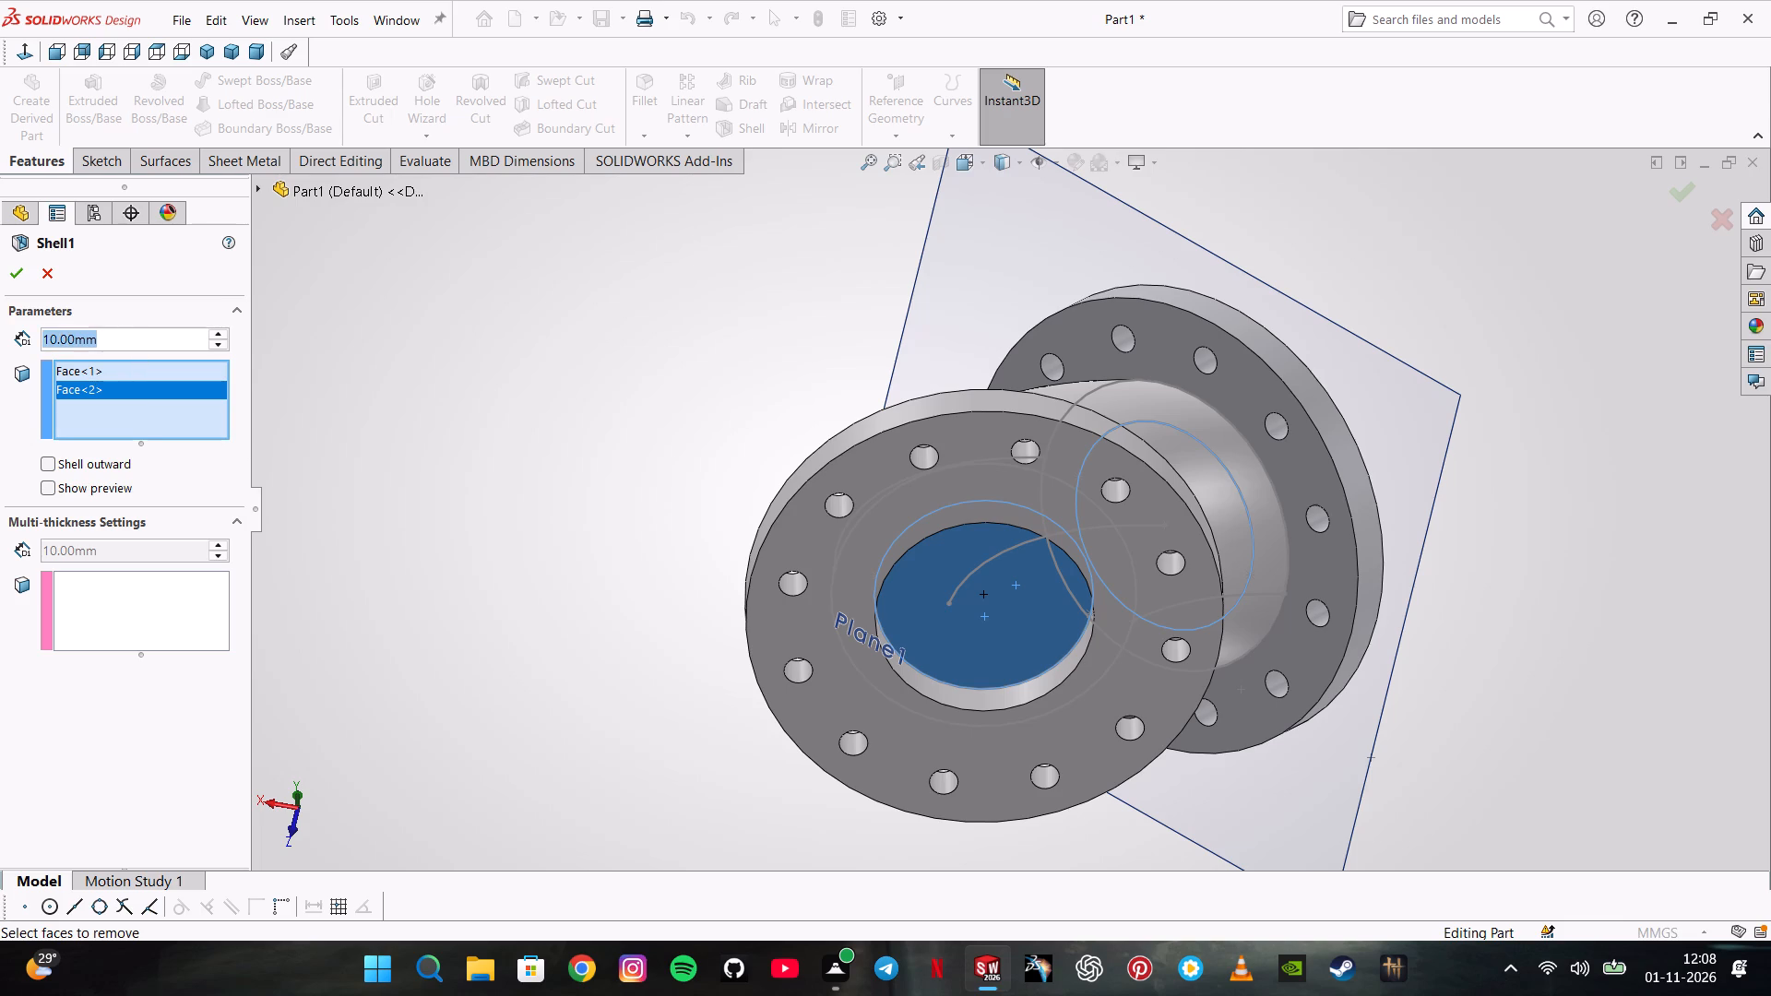
key(End)
key(End)
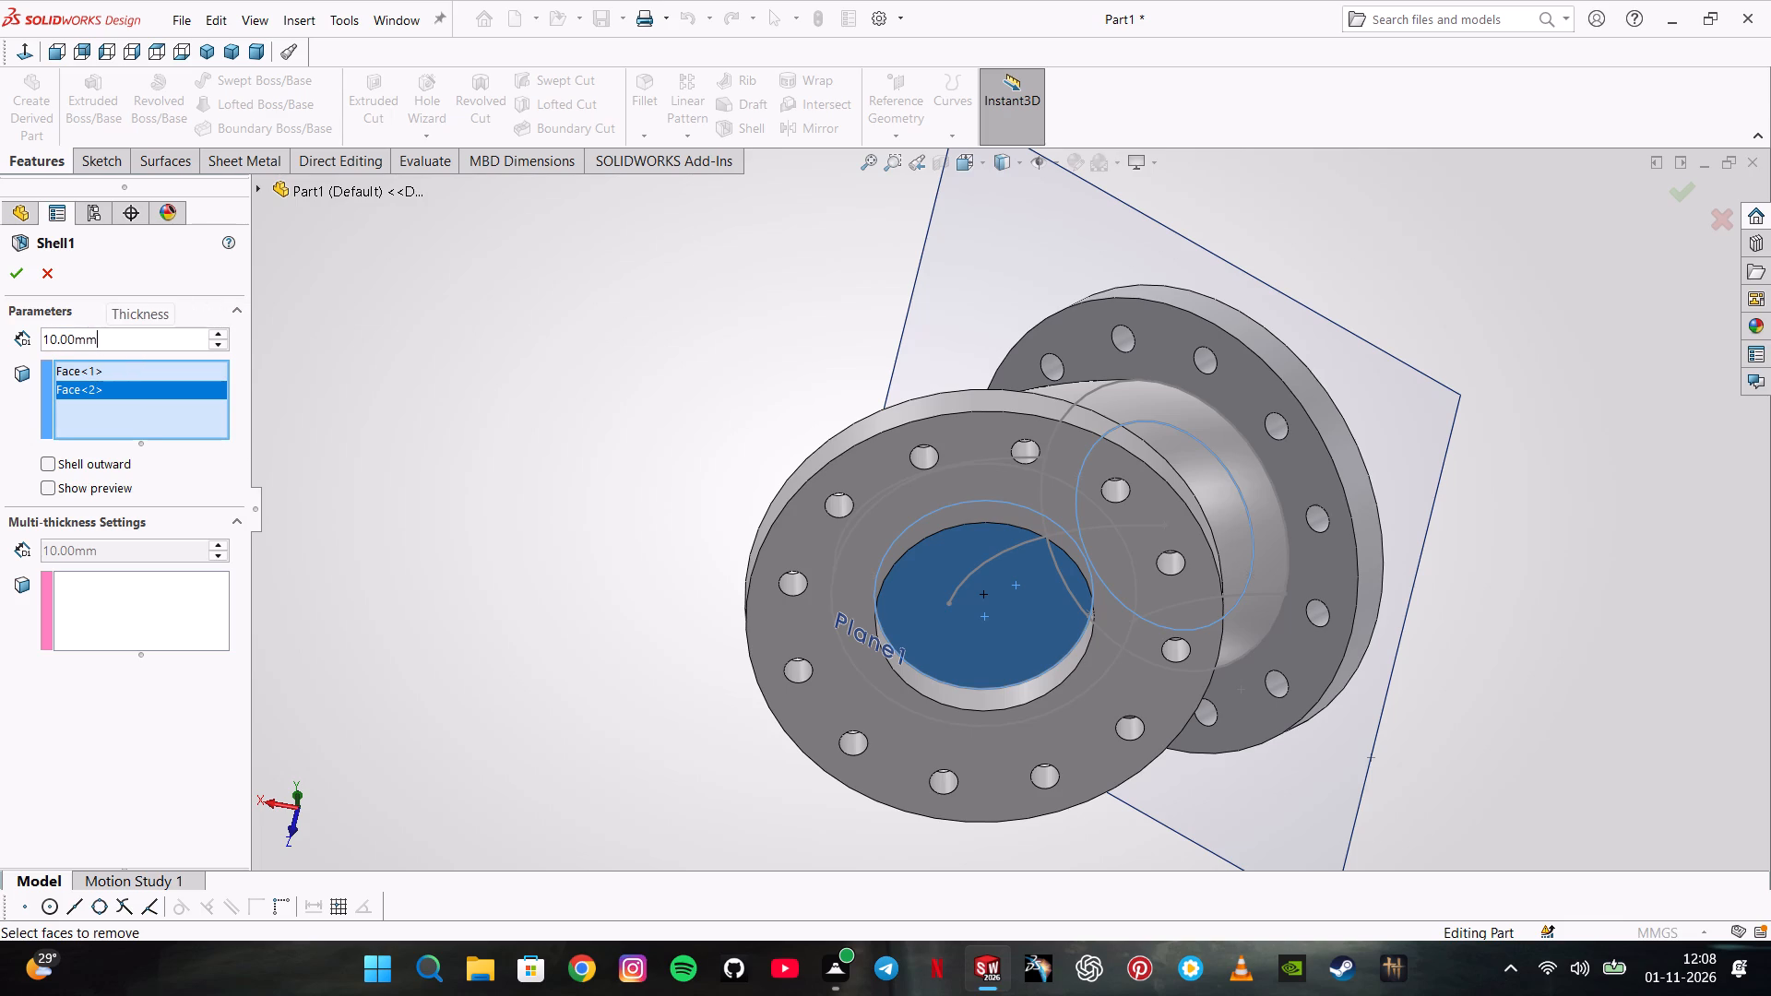
key(Home)
text(11)
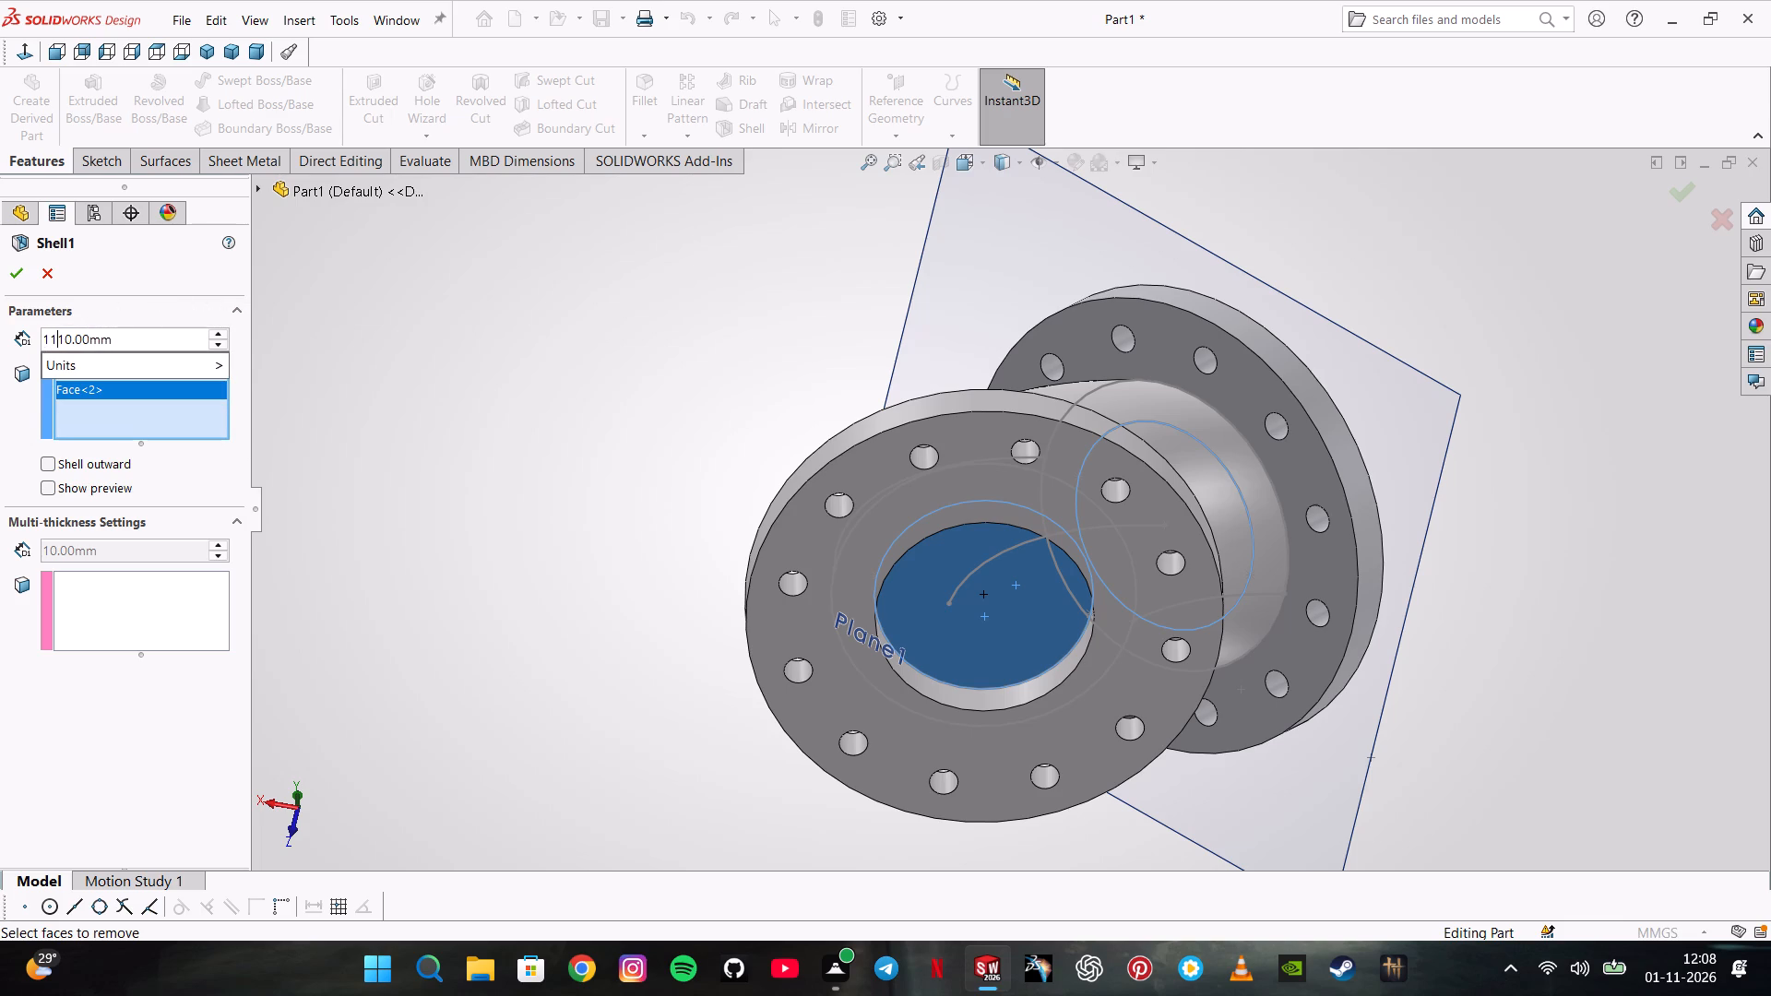
double_click(137, 348)
text(11)
key(Return)
key(Return)
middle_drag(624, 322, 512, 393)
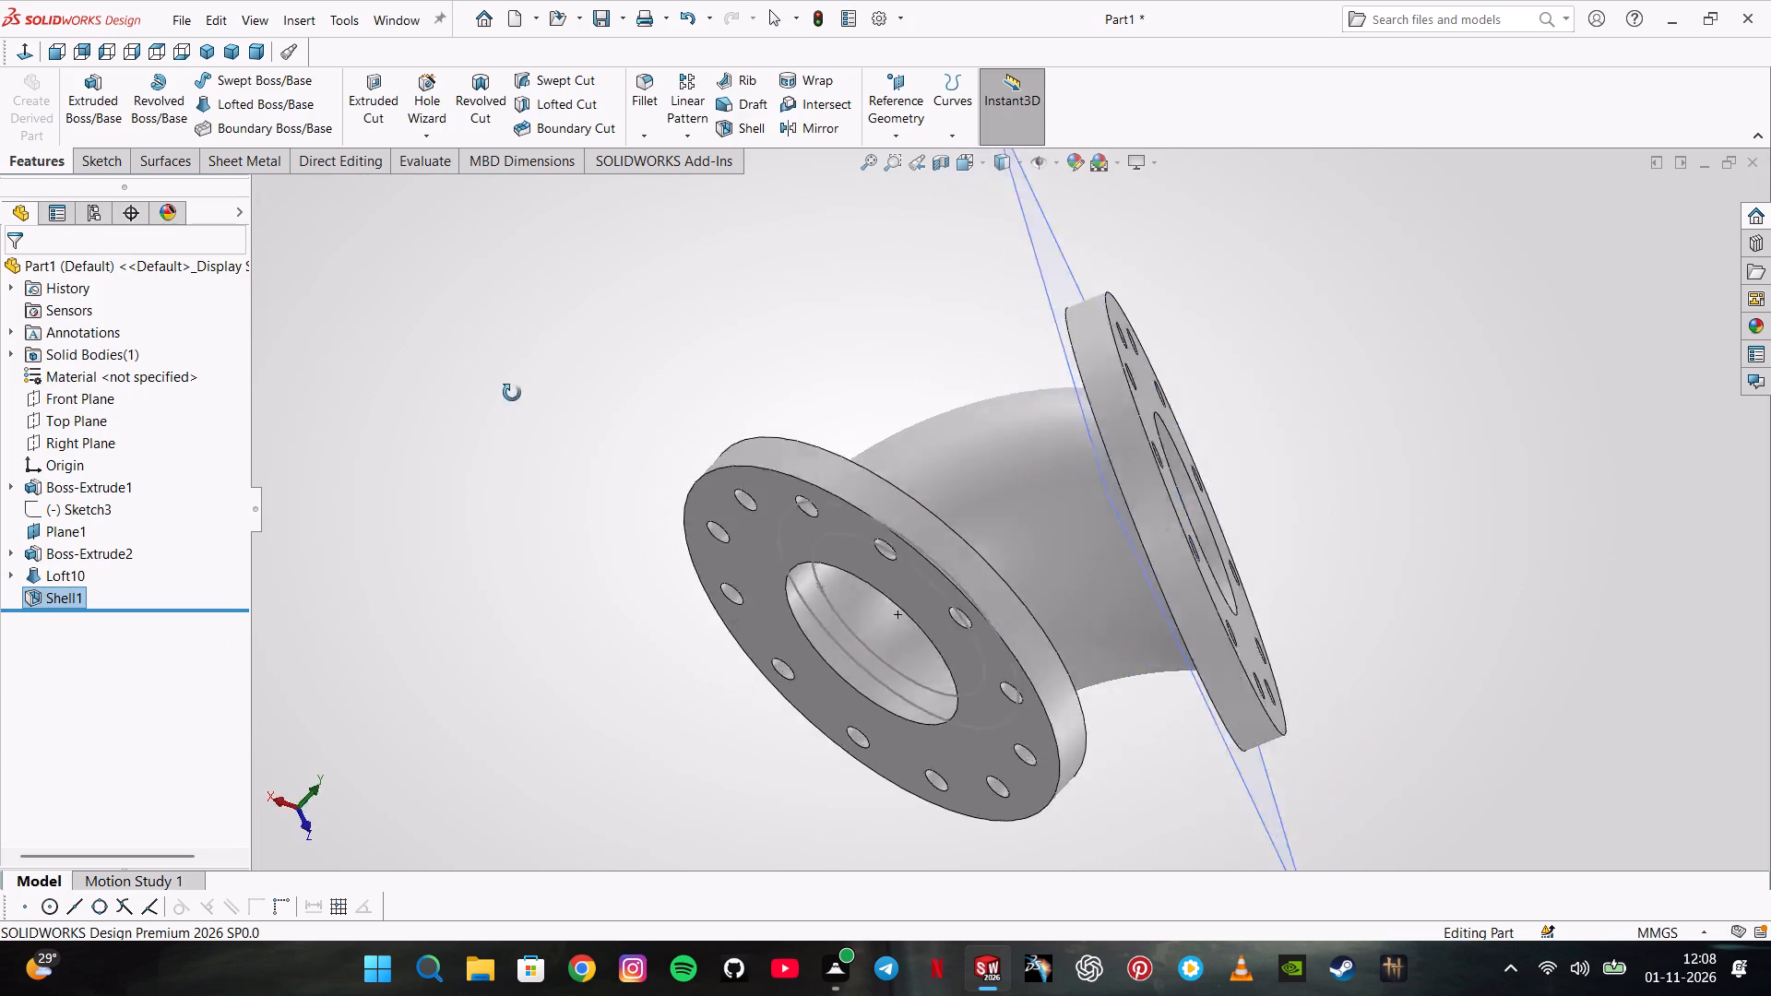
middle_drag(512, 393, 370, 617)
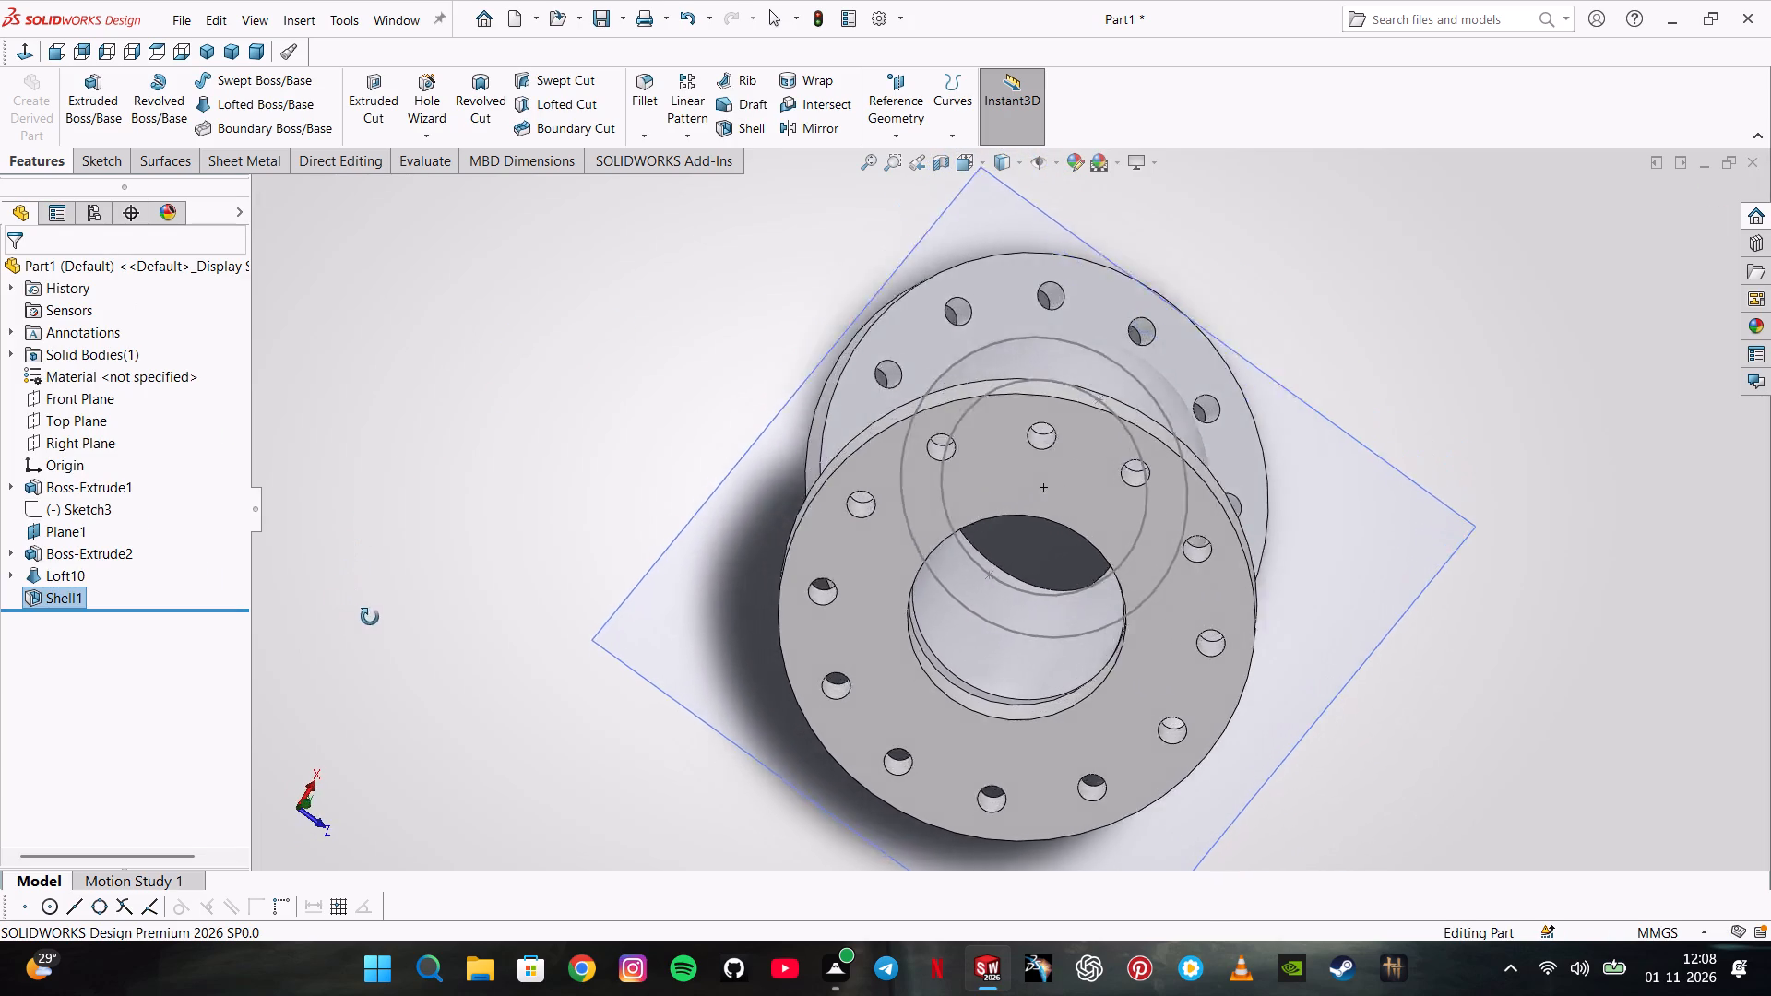
Inspect the shelled pipe bore from several sides, and undo the shell feature on the lofted pipe.
middle_drag(370, 617, 737, 650)
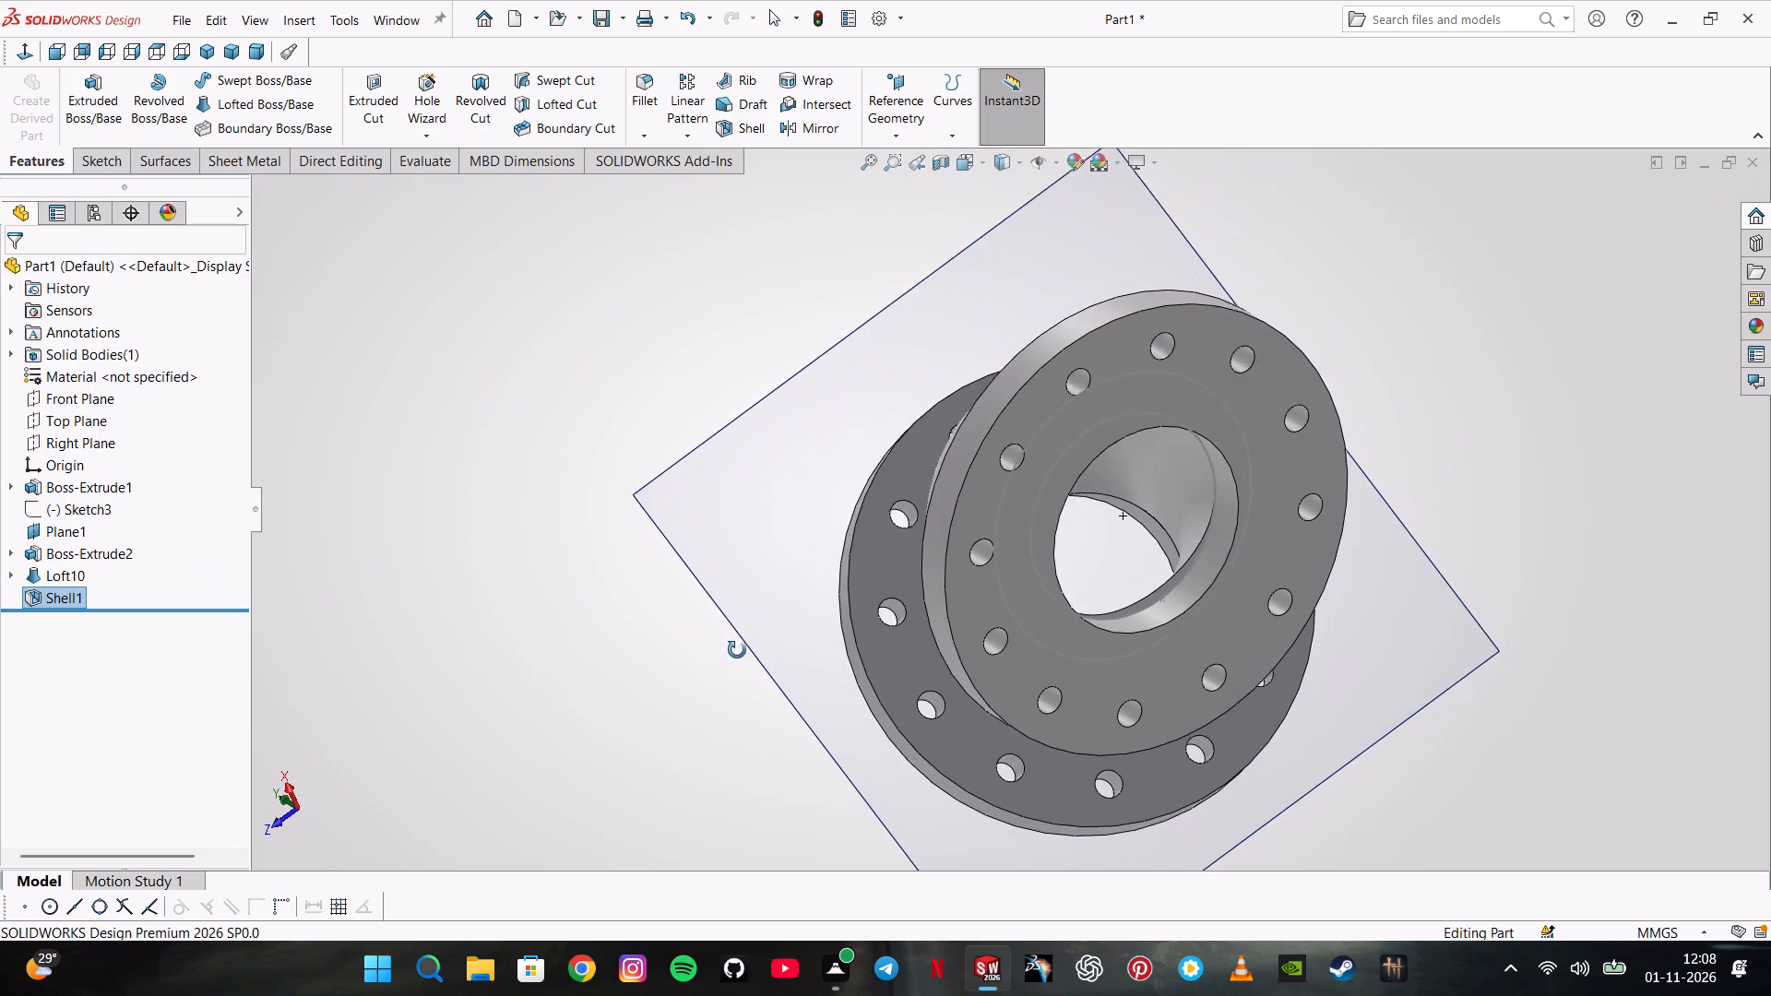
middle_drag(737, 650, 355, 735)
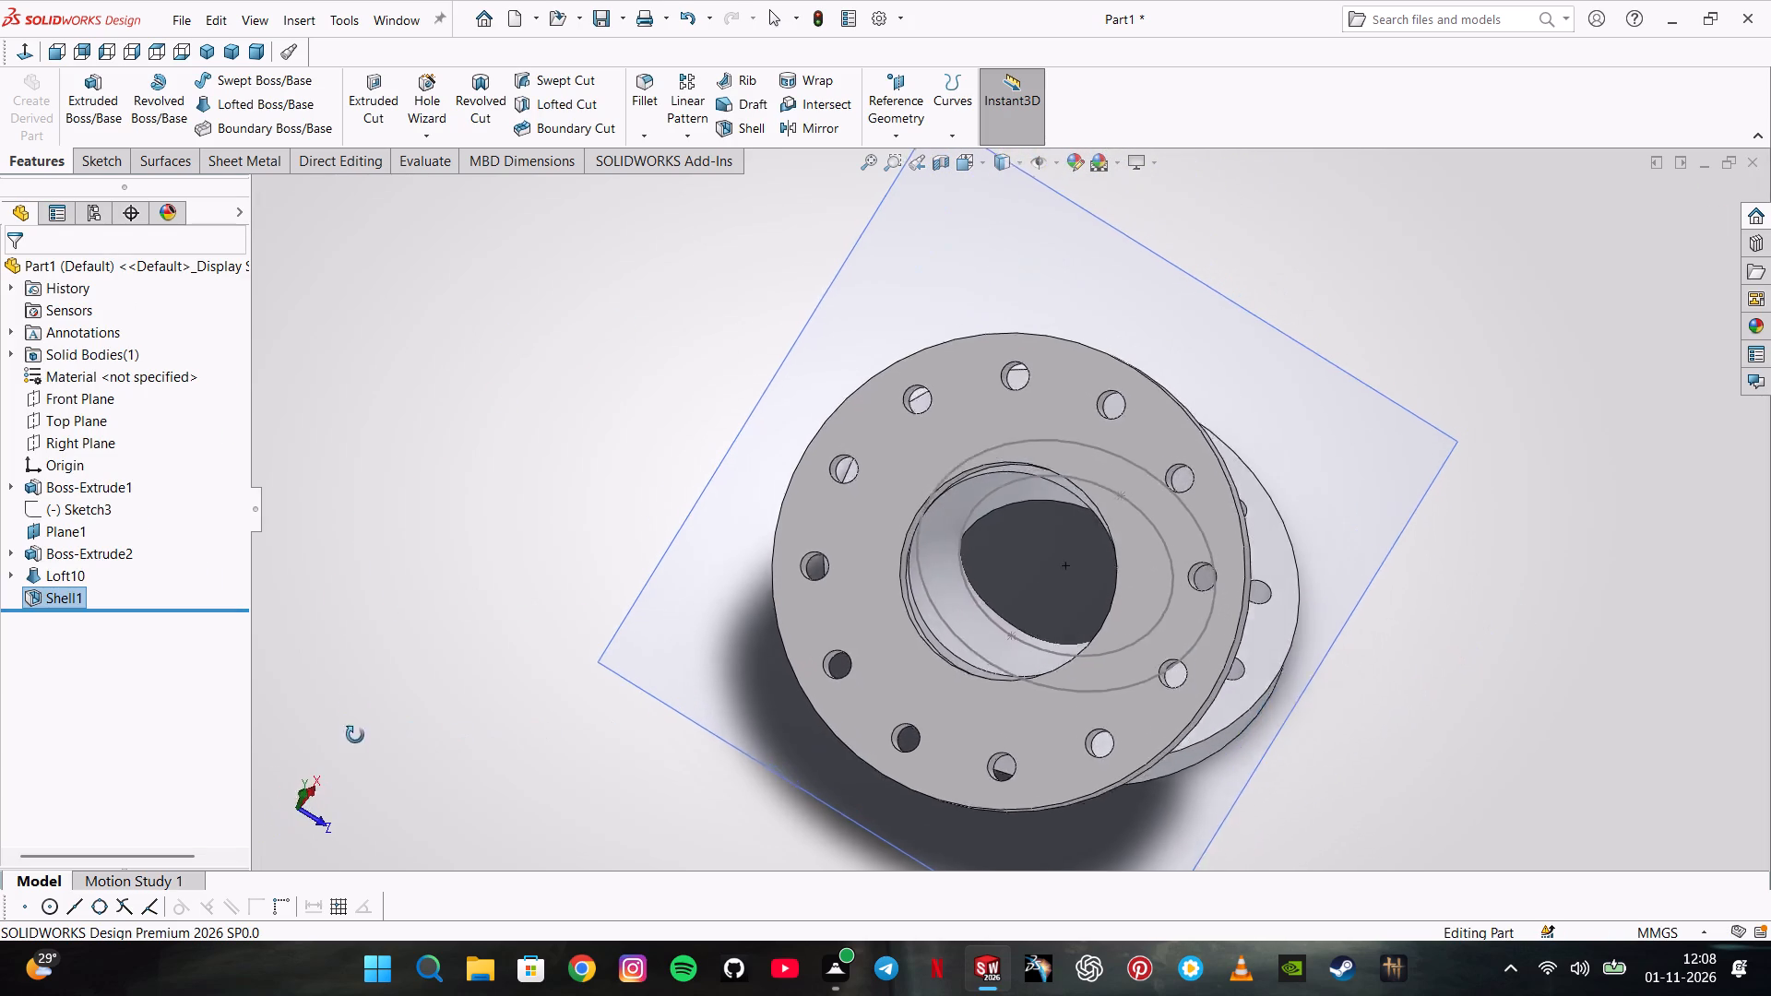
middle_drag(355, 735, 473, 671)
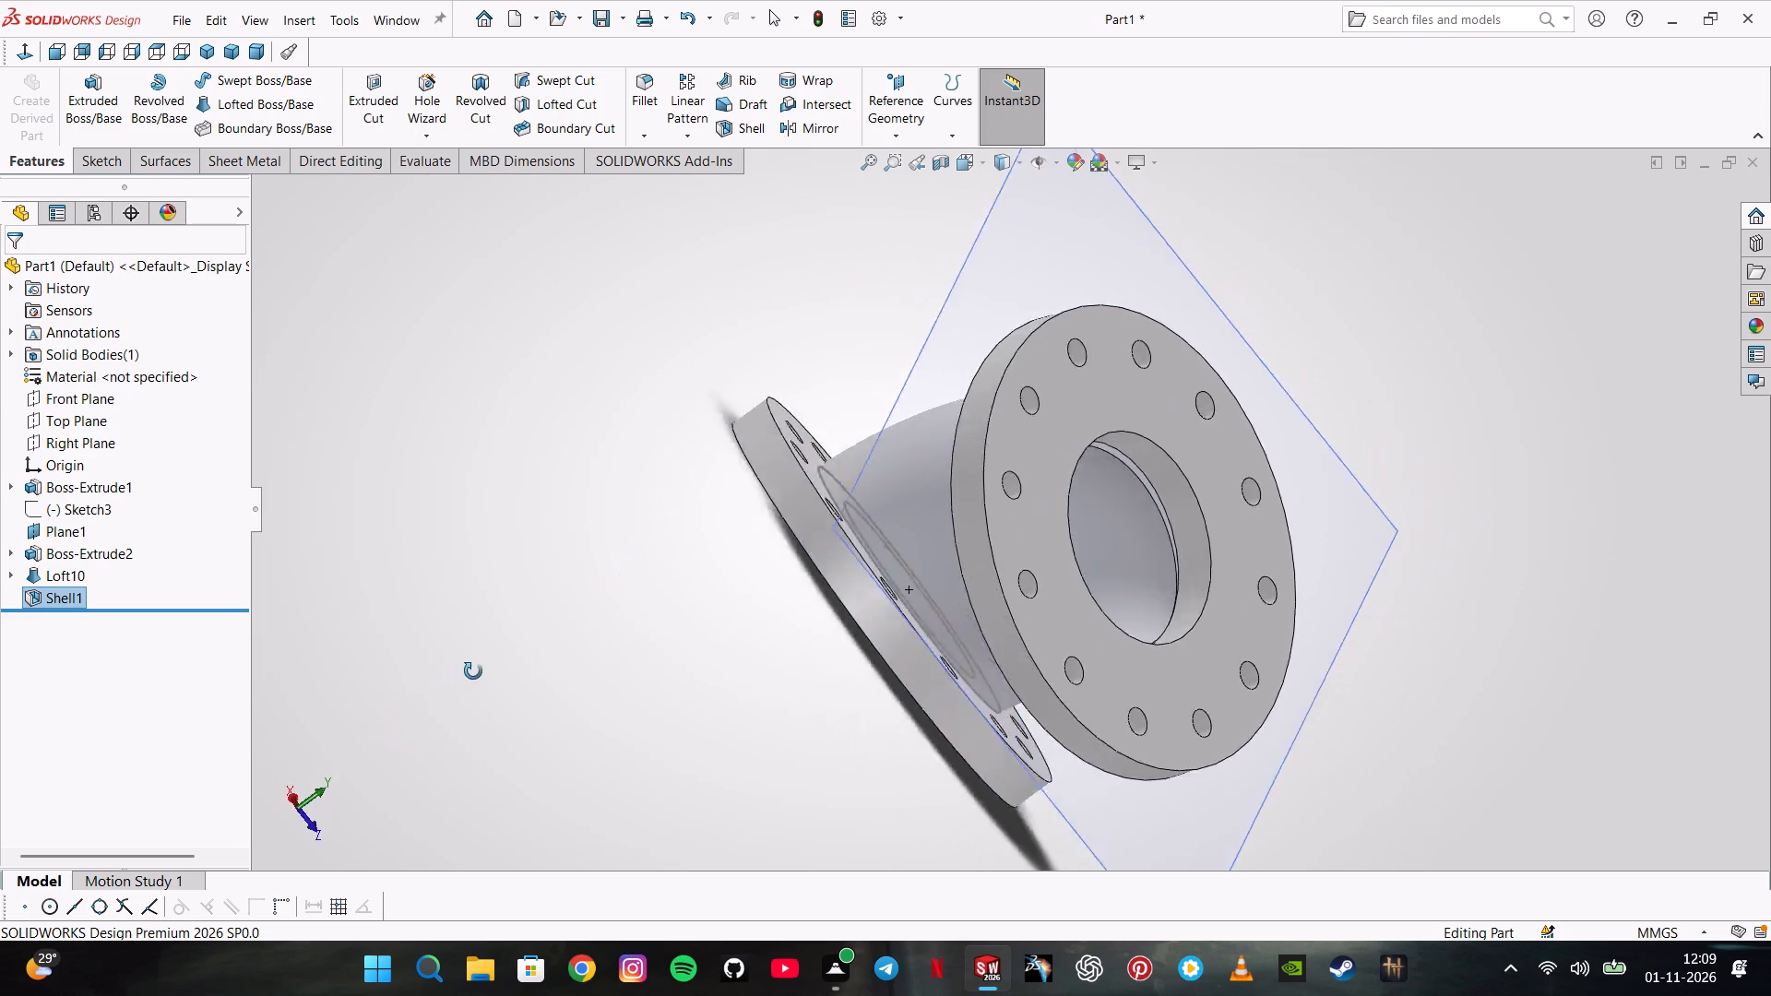
middle_drag(473, 671, 683, 539)
scroll(683, 539, up, 2)
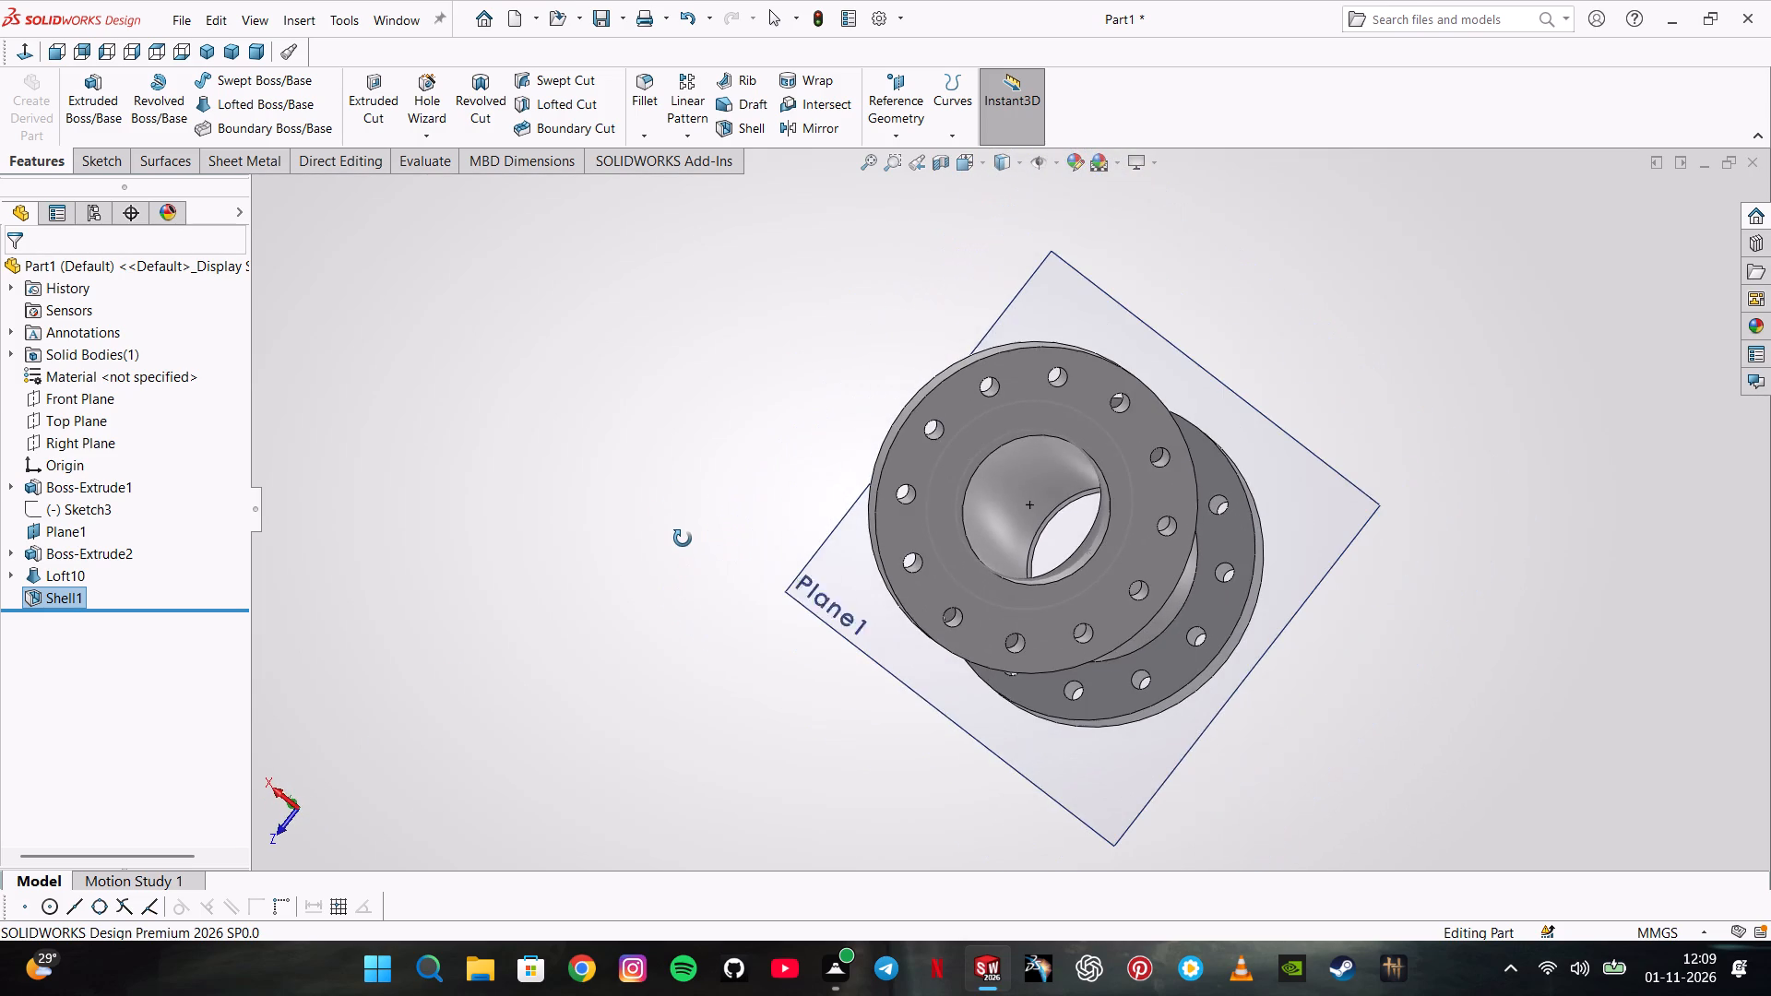
middle_drag(683, 539, 682, 538)
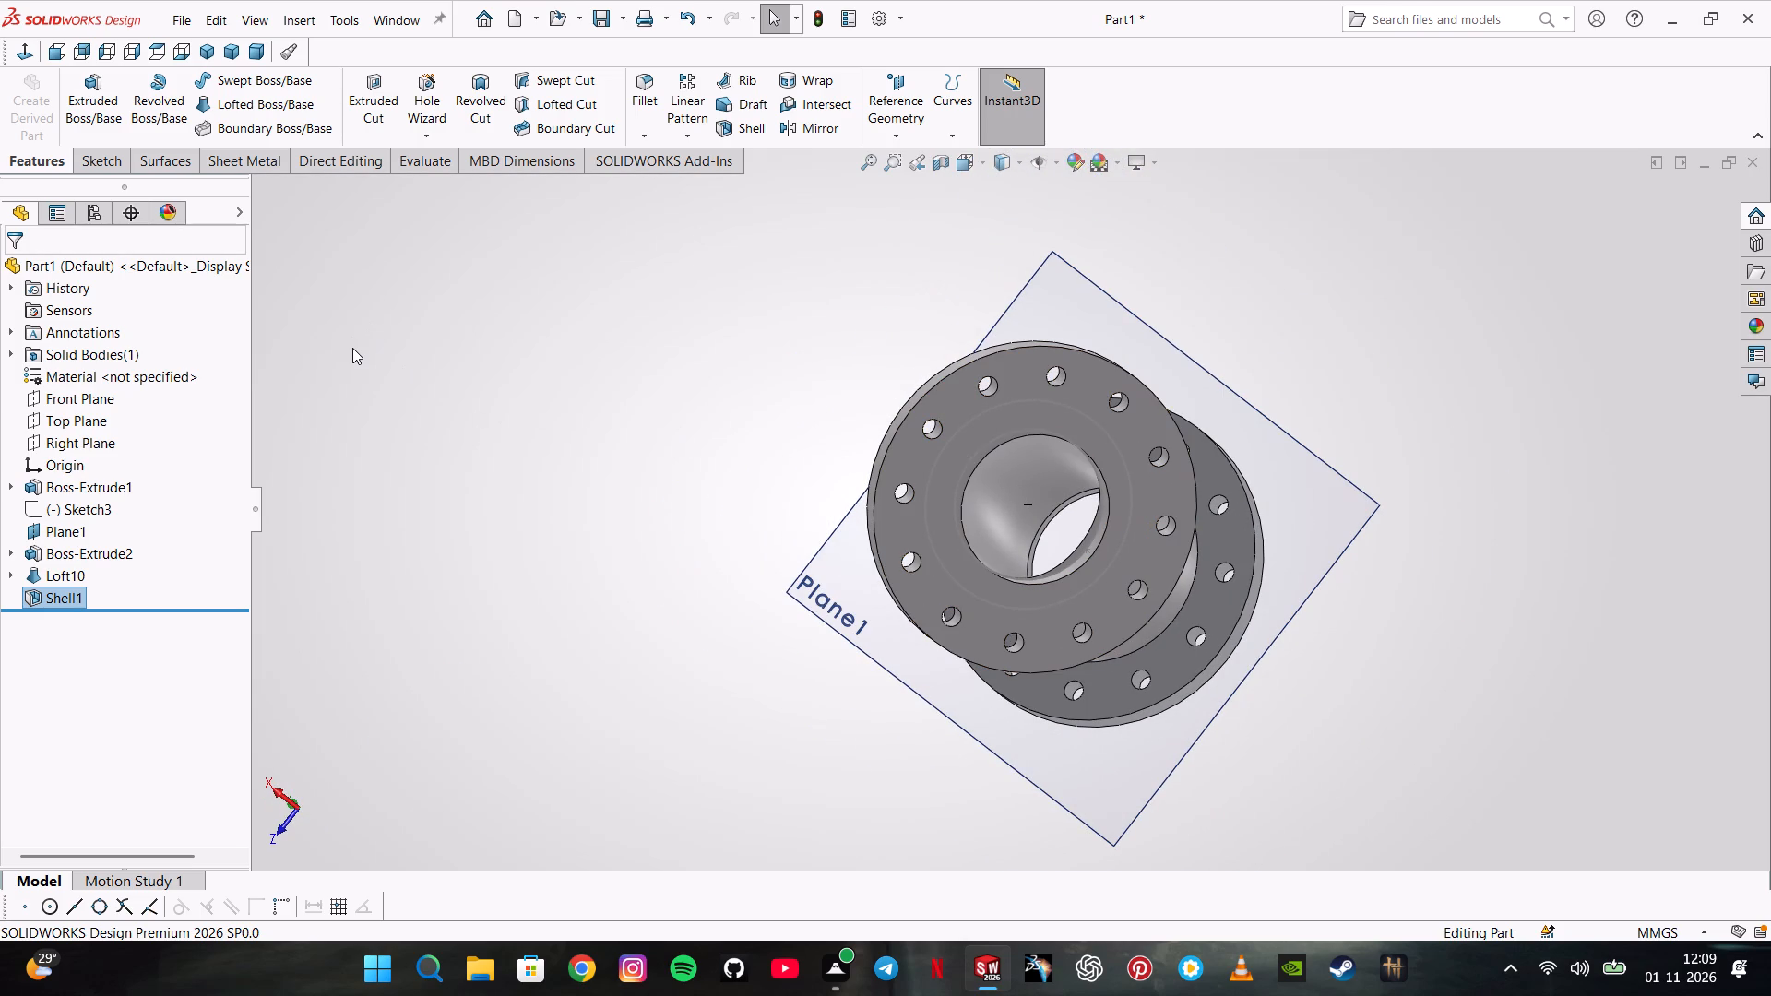
key(ctrl+z)
key(ctrl+z)
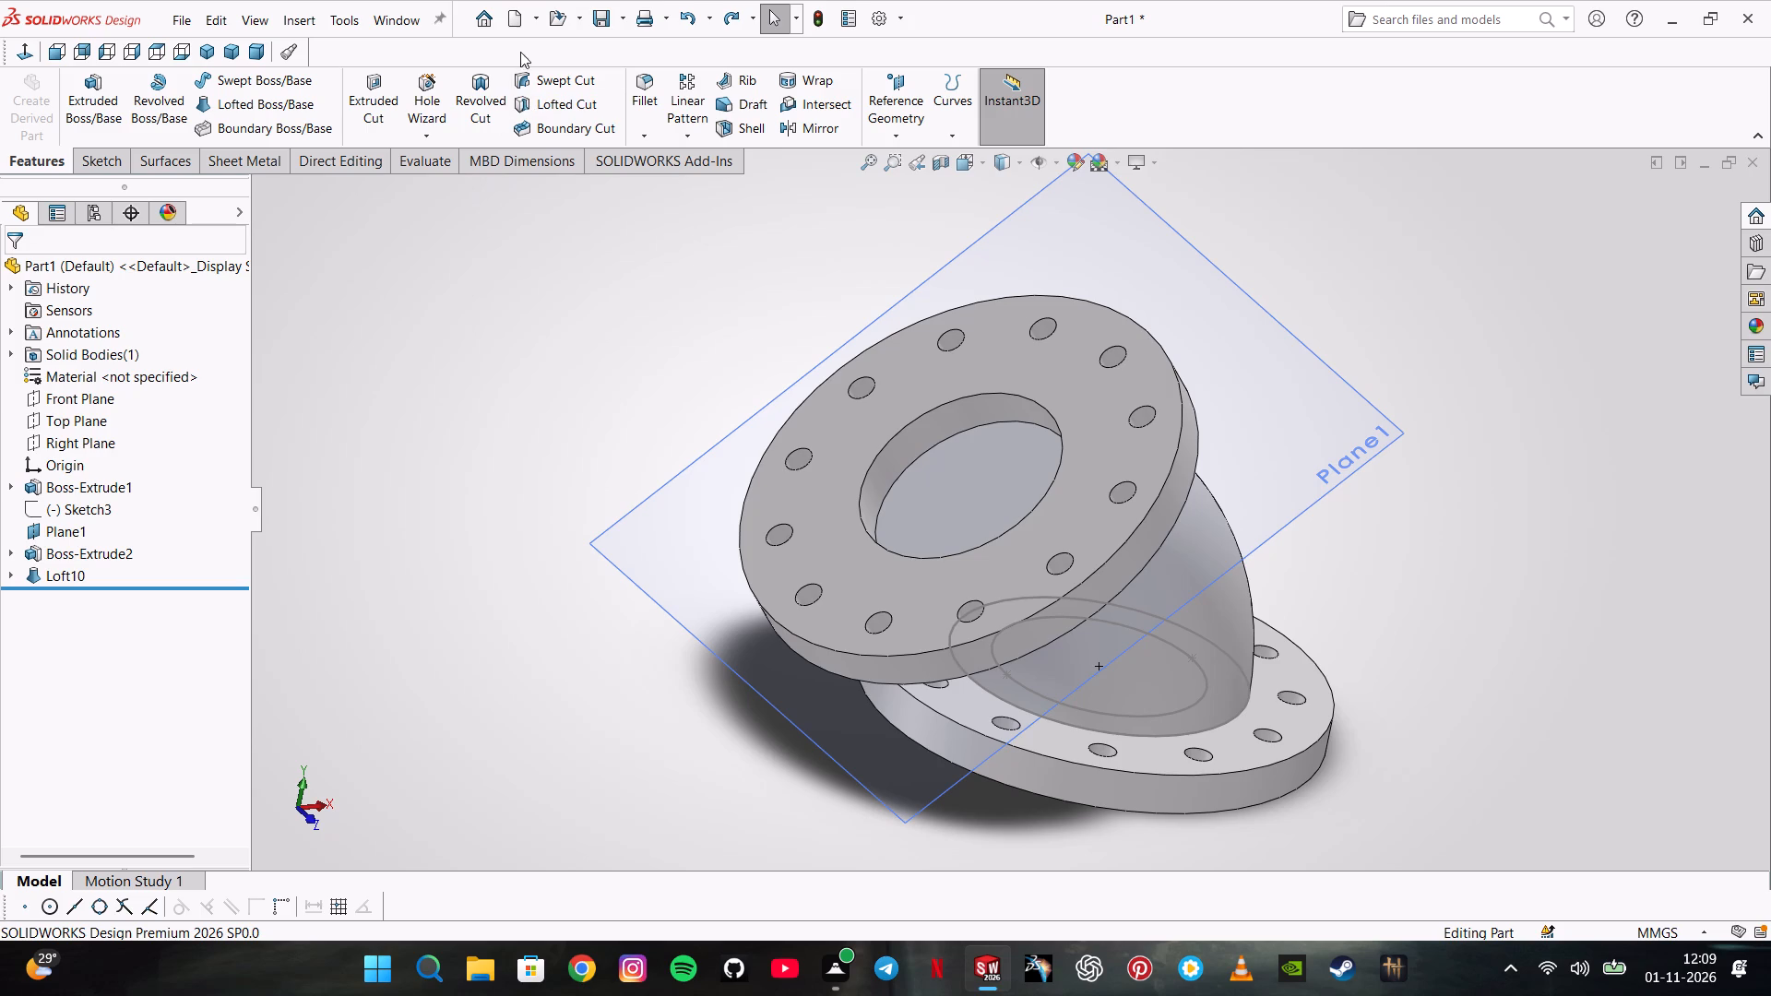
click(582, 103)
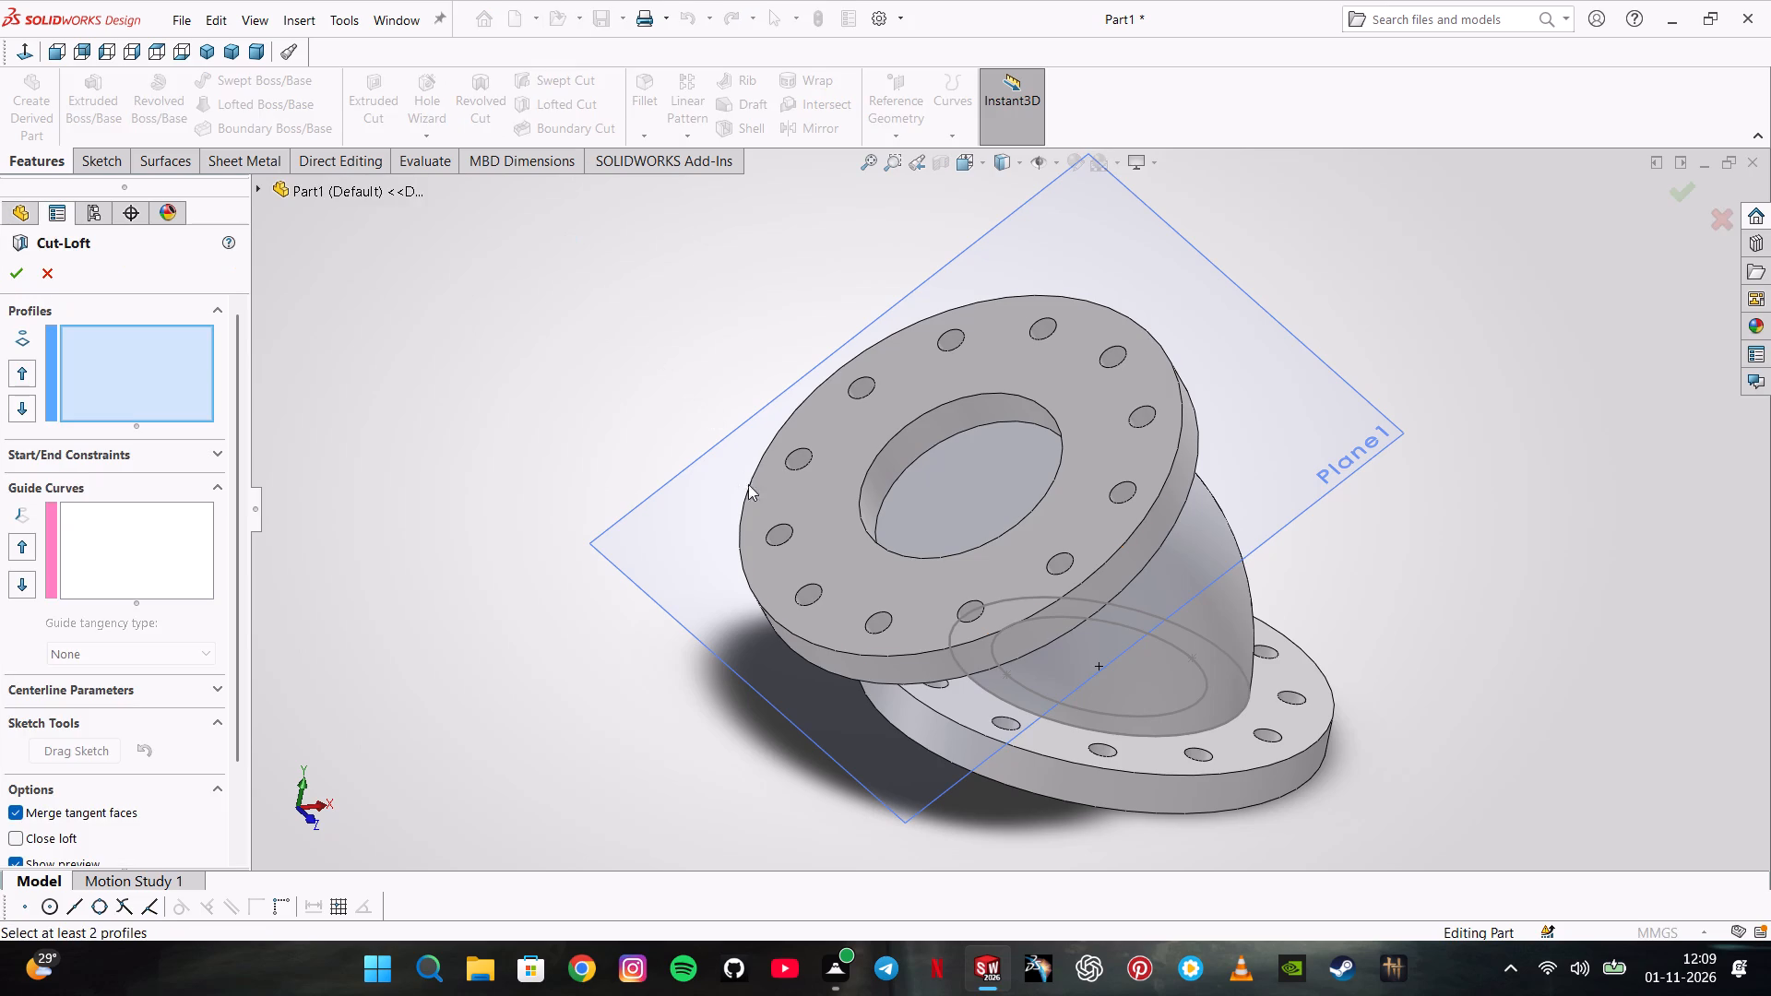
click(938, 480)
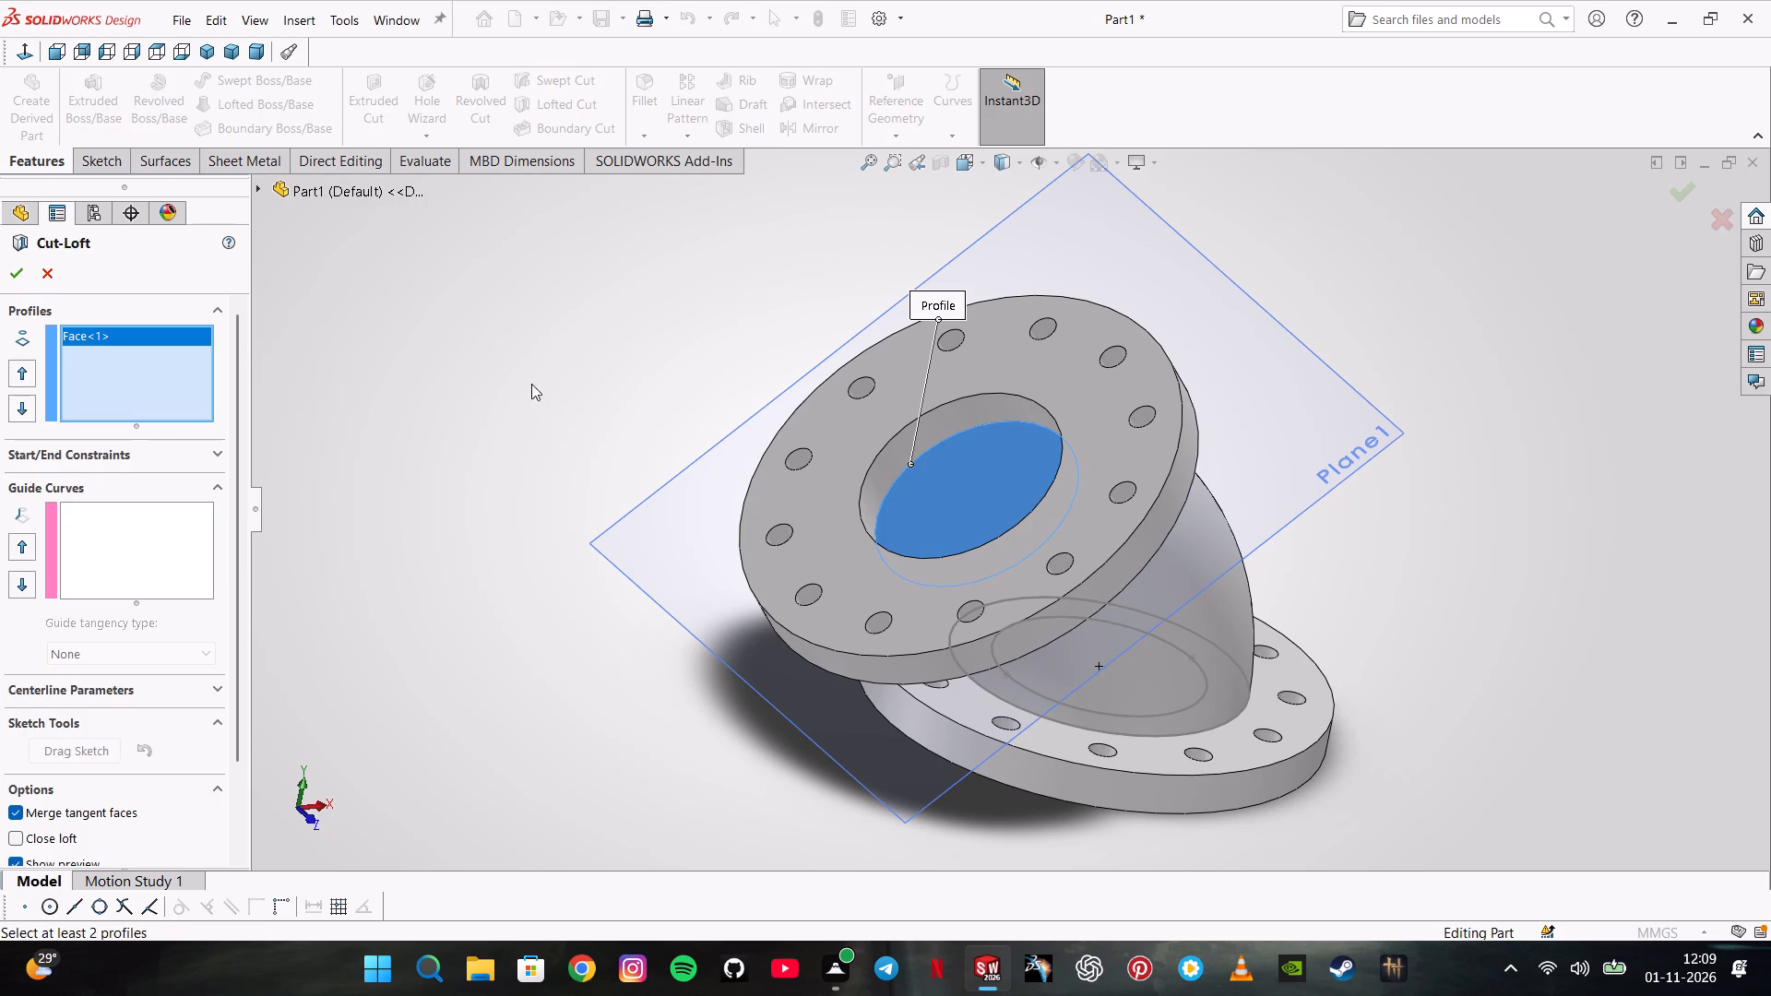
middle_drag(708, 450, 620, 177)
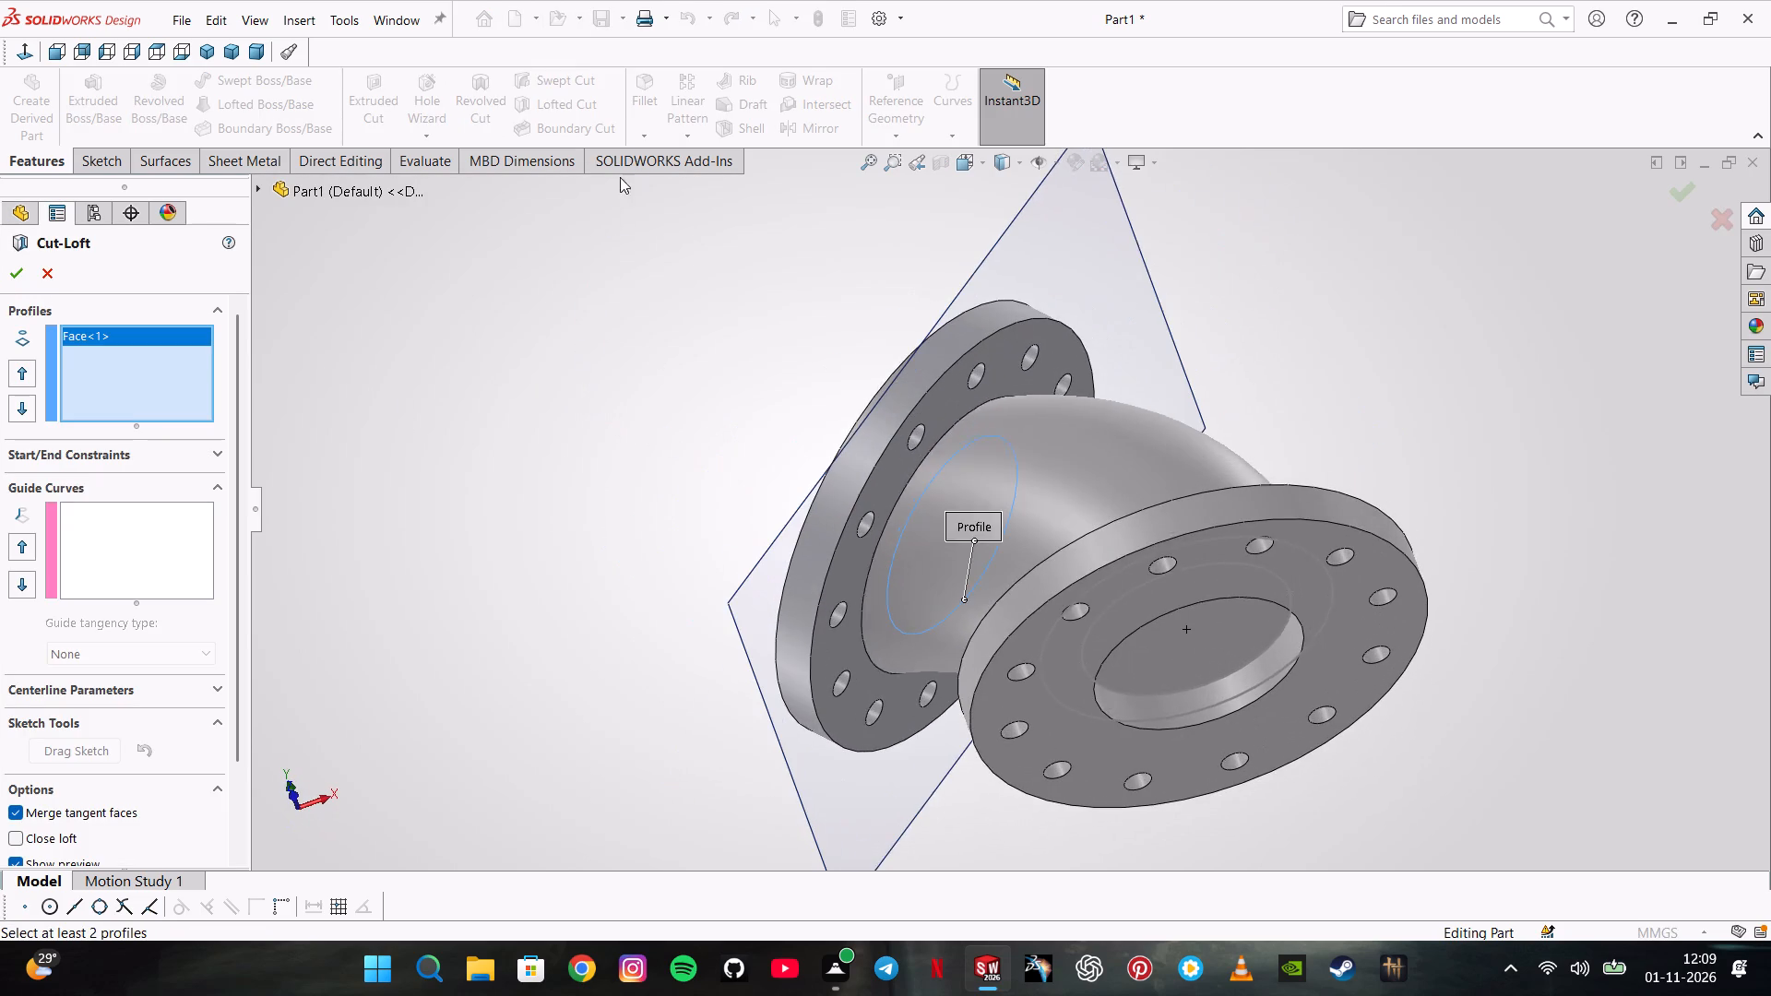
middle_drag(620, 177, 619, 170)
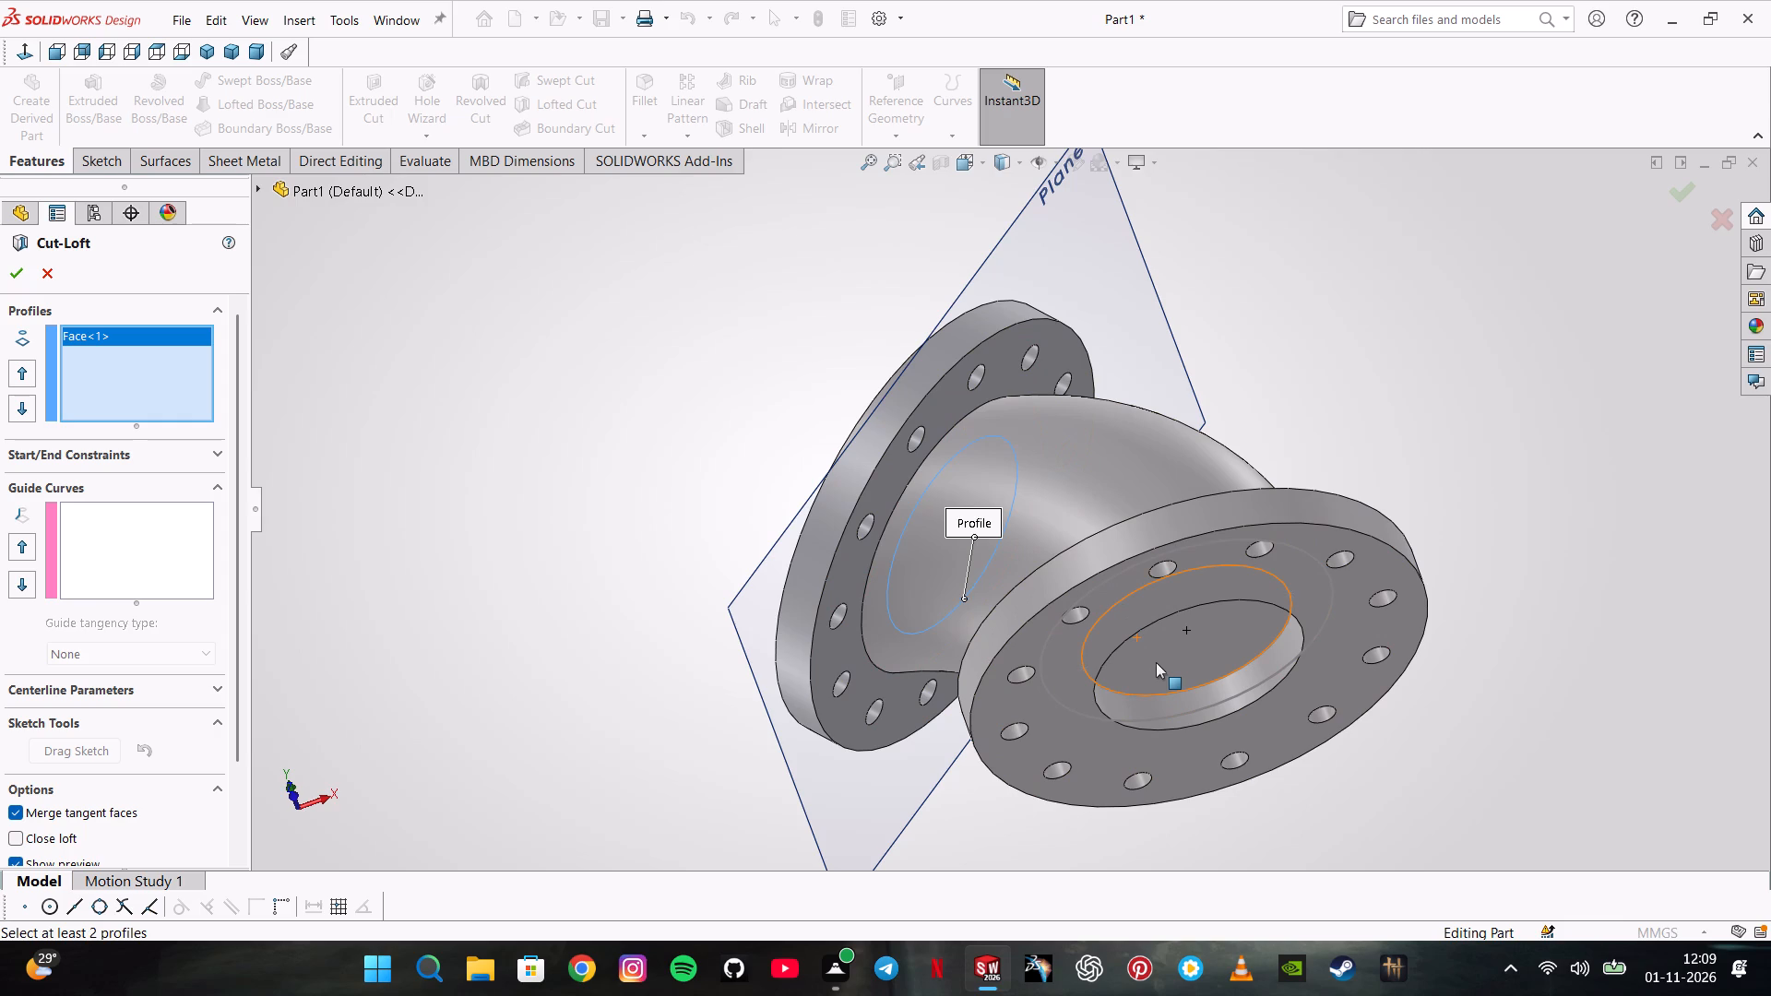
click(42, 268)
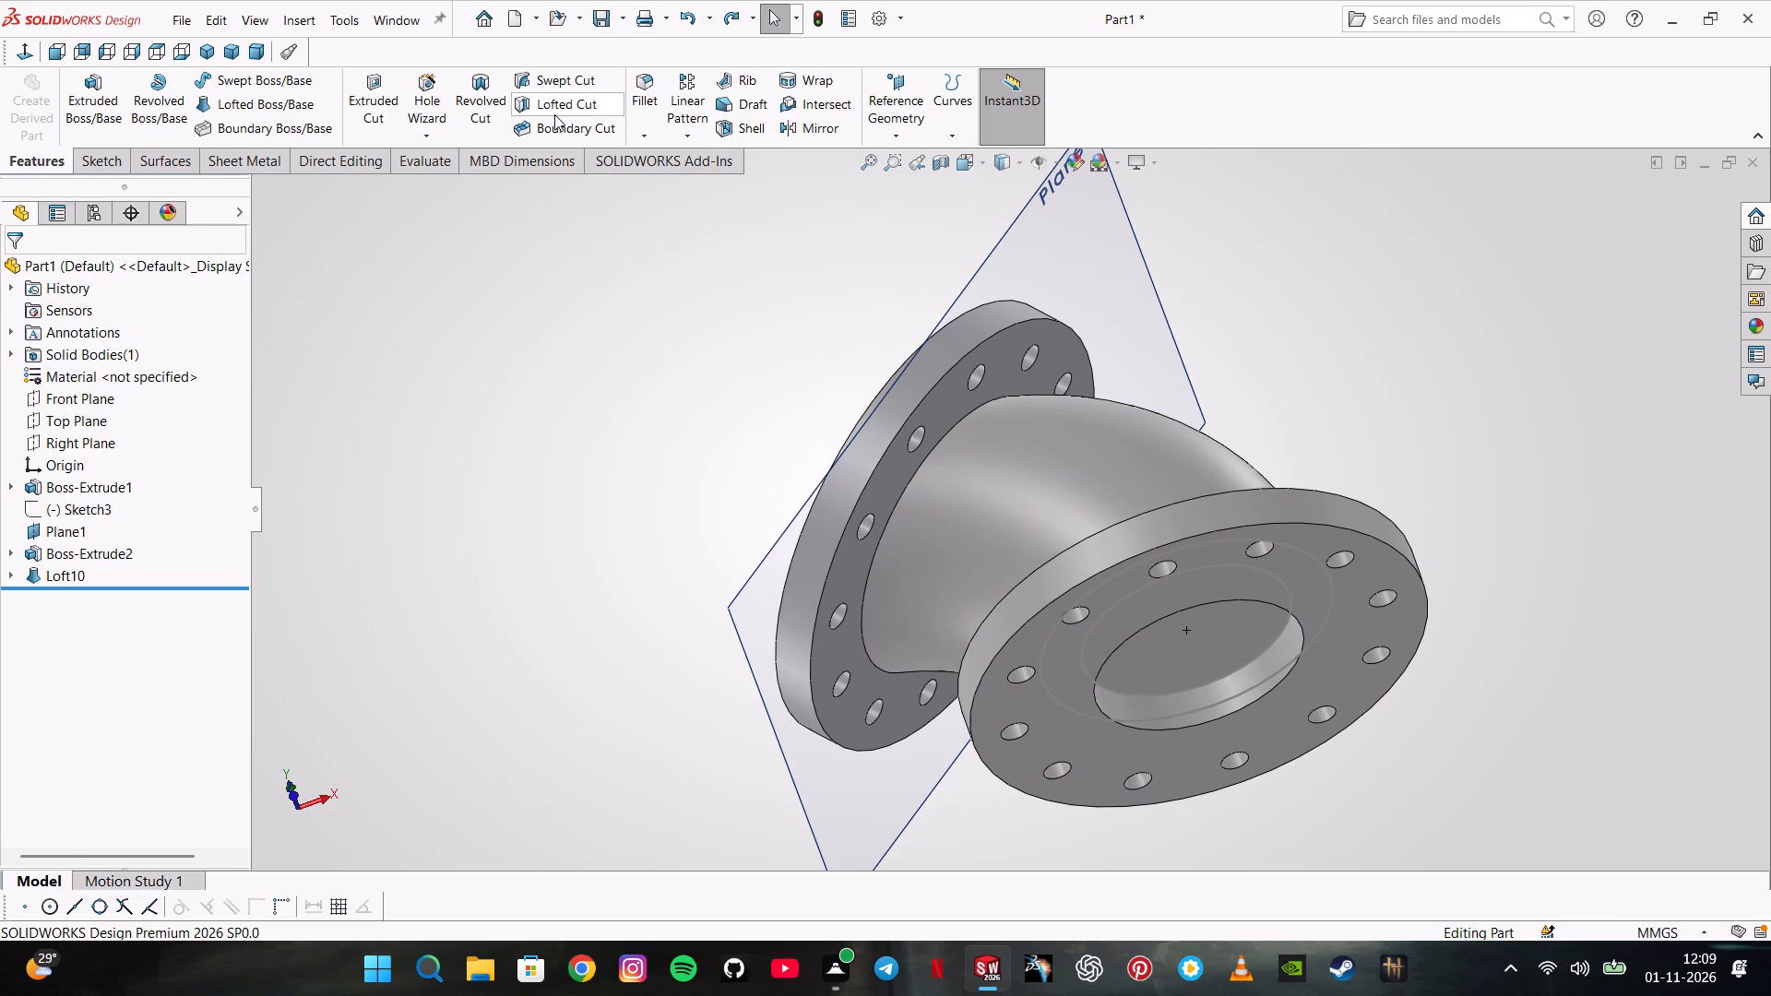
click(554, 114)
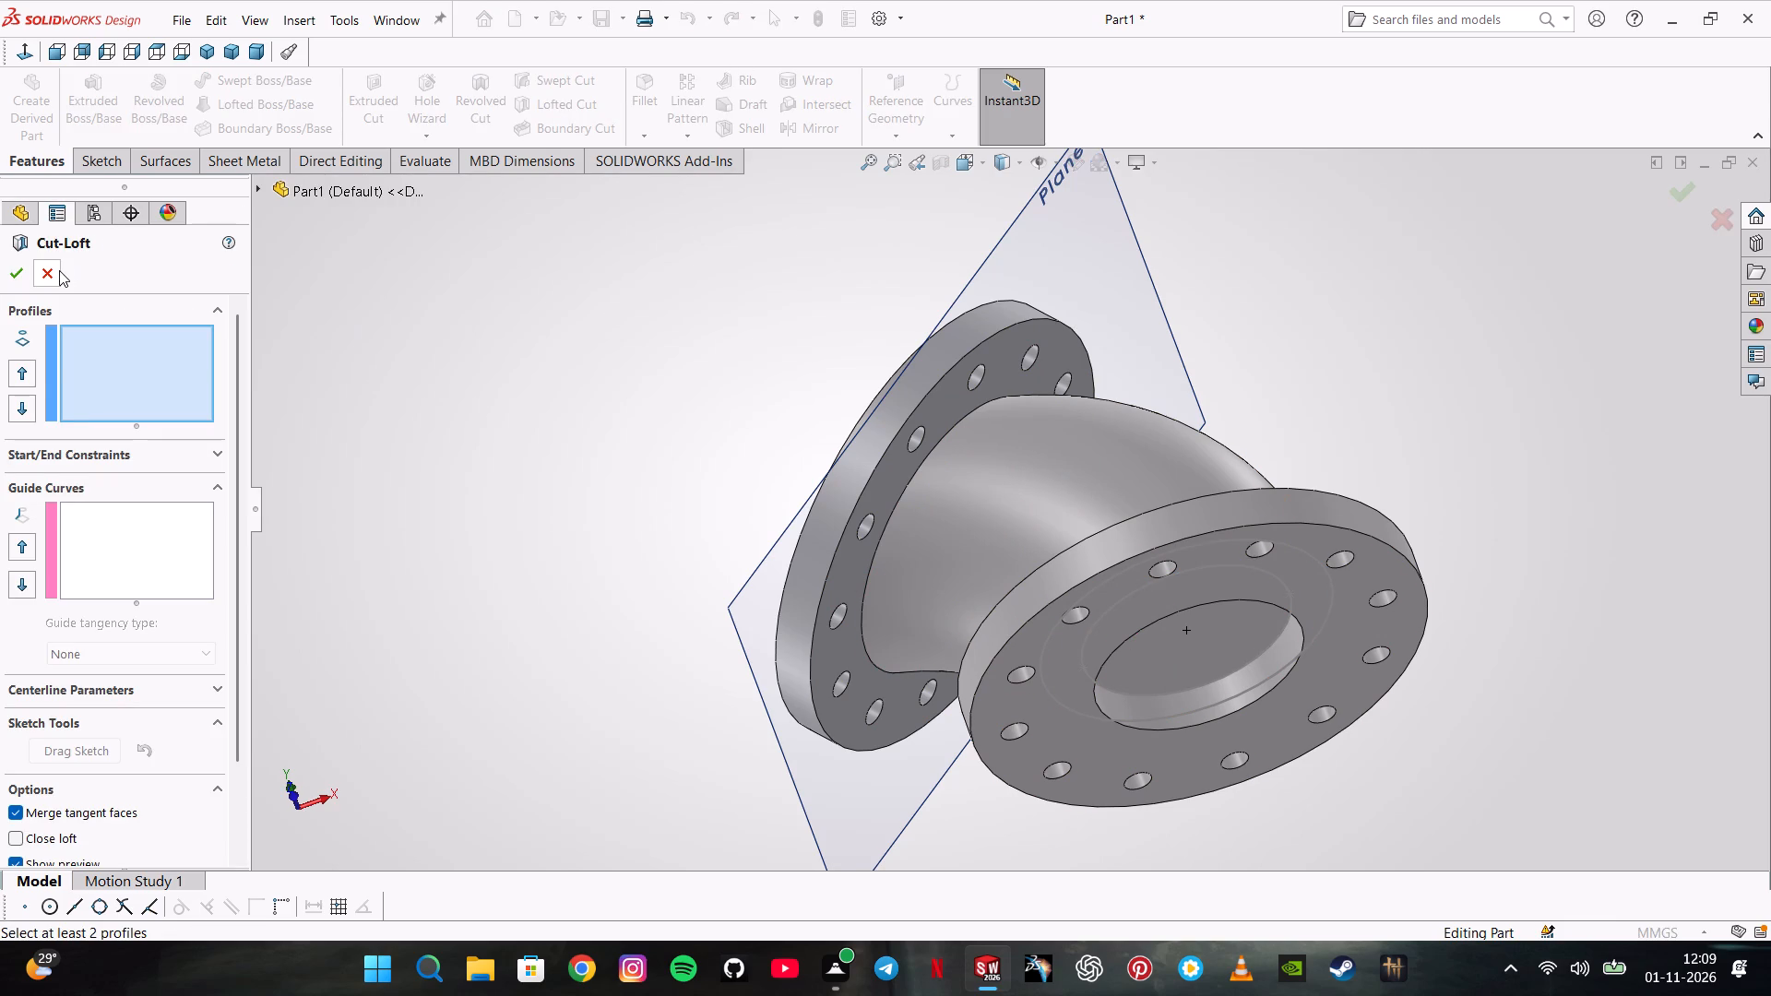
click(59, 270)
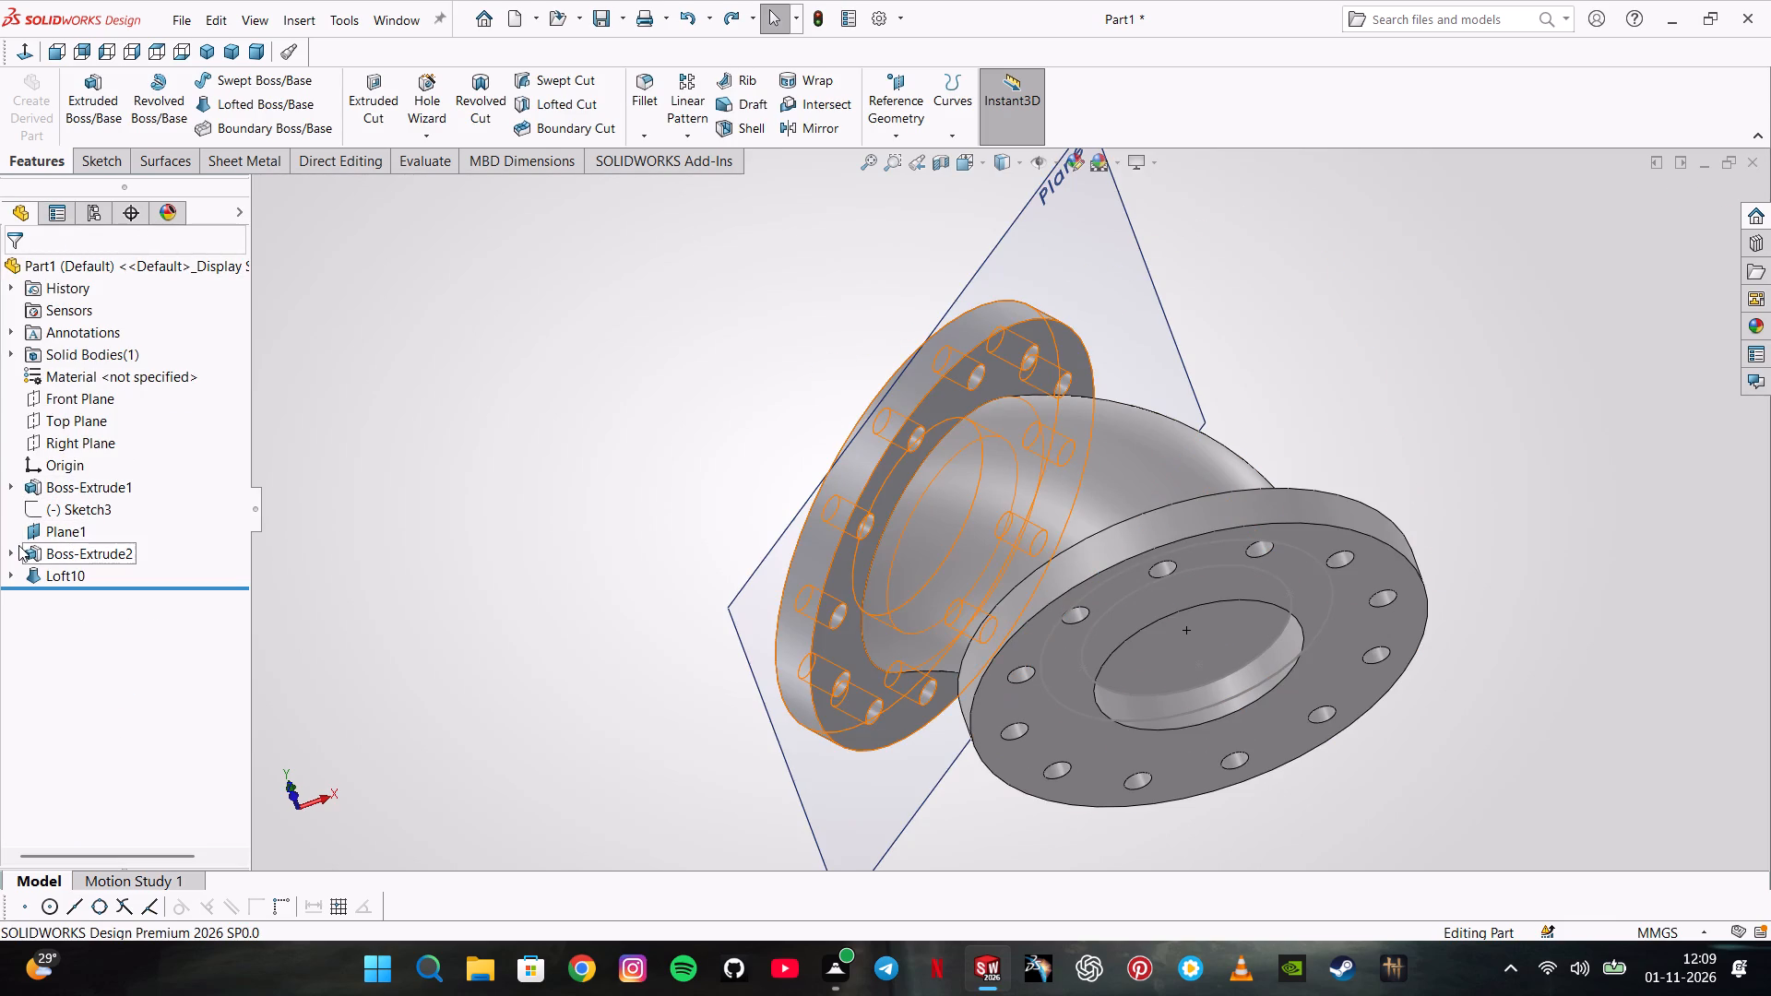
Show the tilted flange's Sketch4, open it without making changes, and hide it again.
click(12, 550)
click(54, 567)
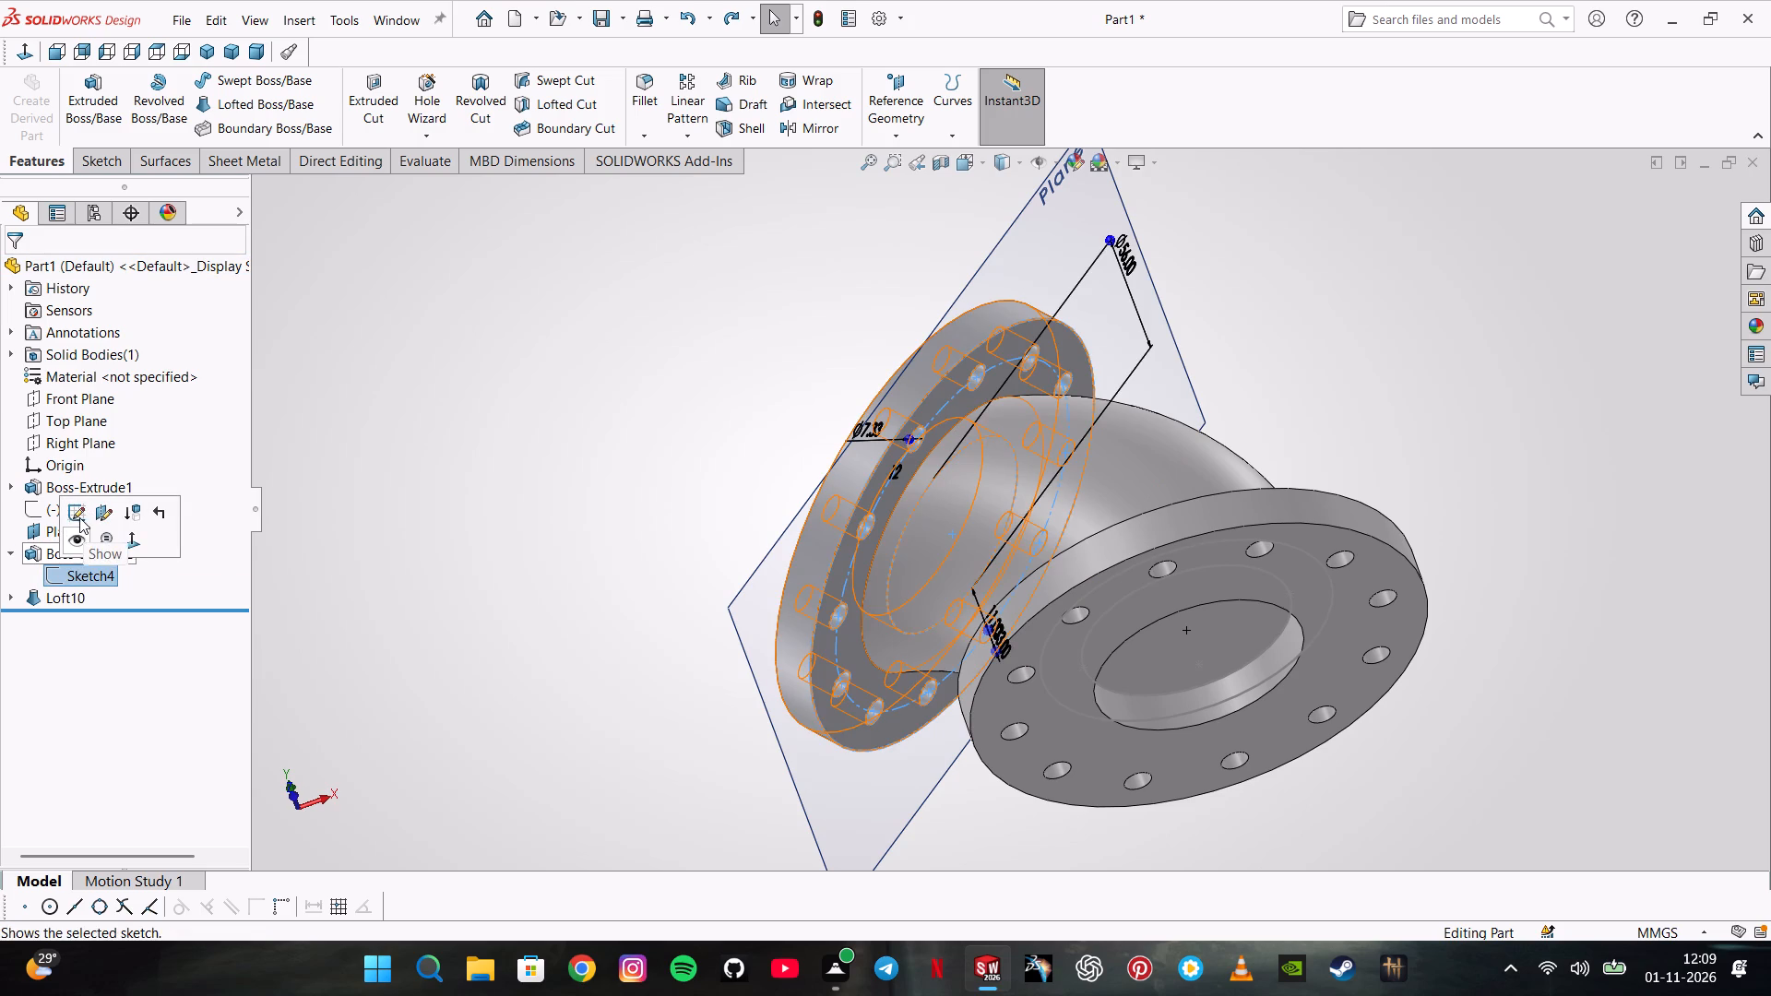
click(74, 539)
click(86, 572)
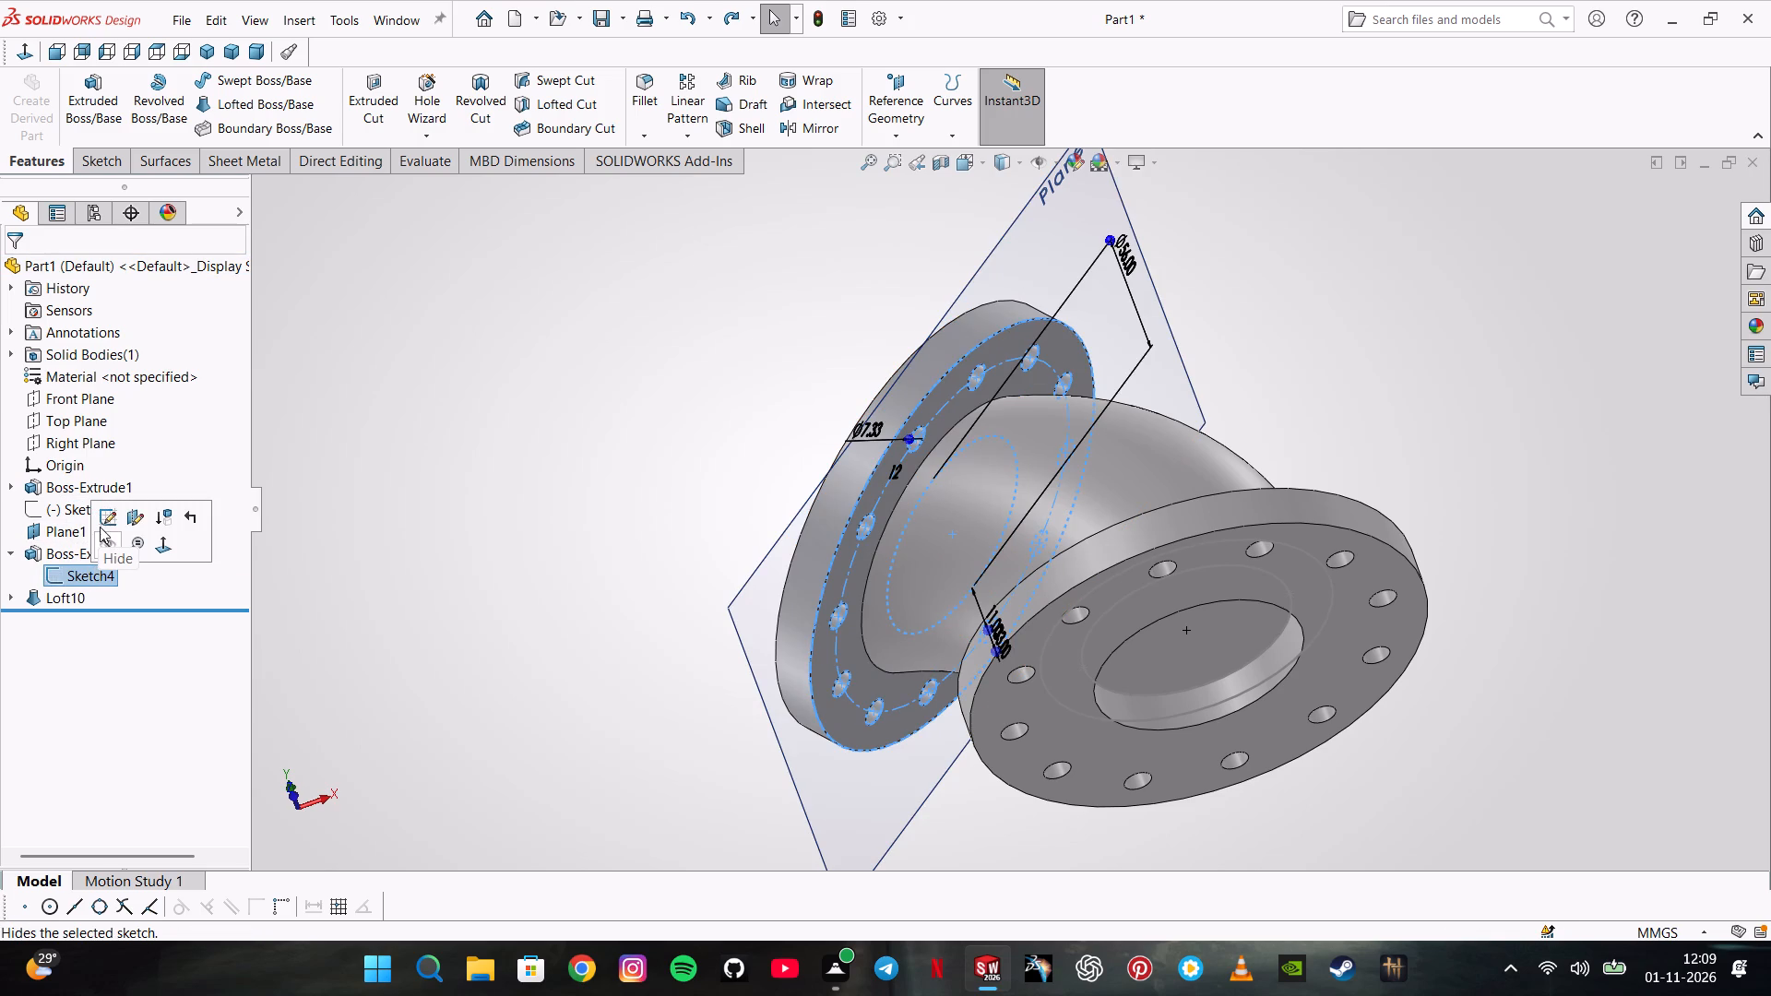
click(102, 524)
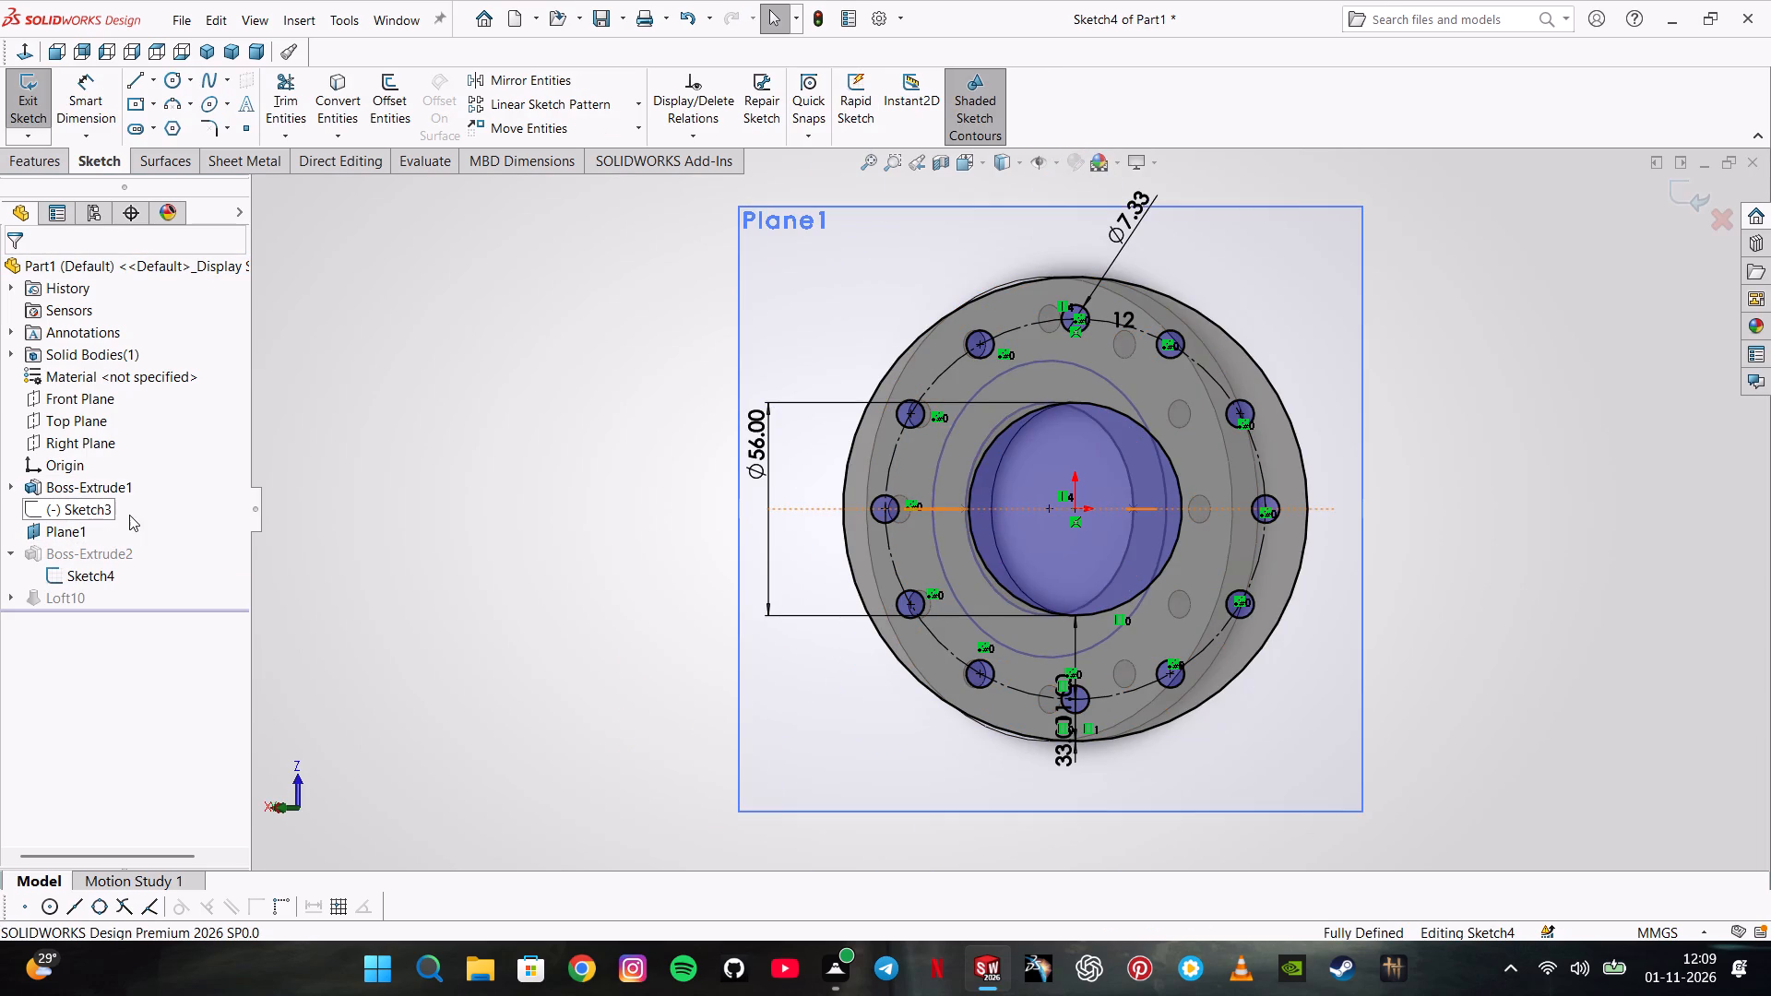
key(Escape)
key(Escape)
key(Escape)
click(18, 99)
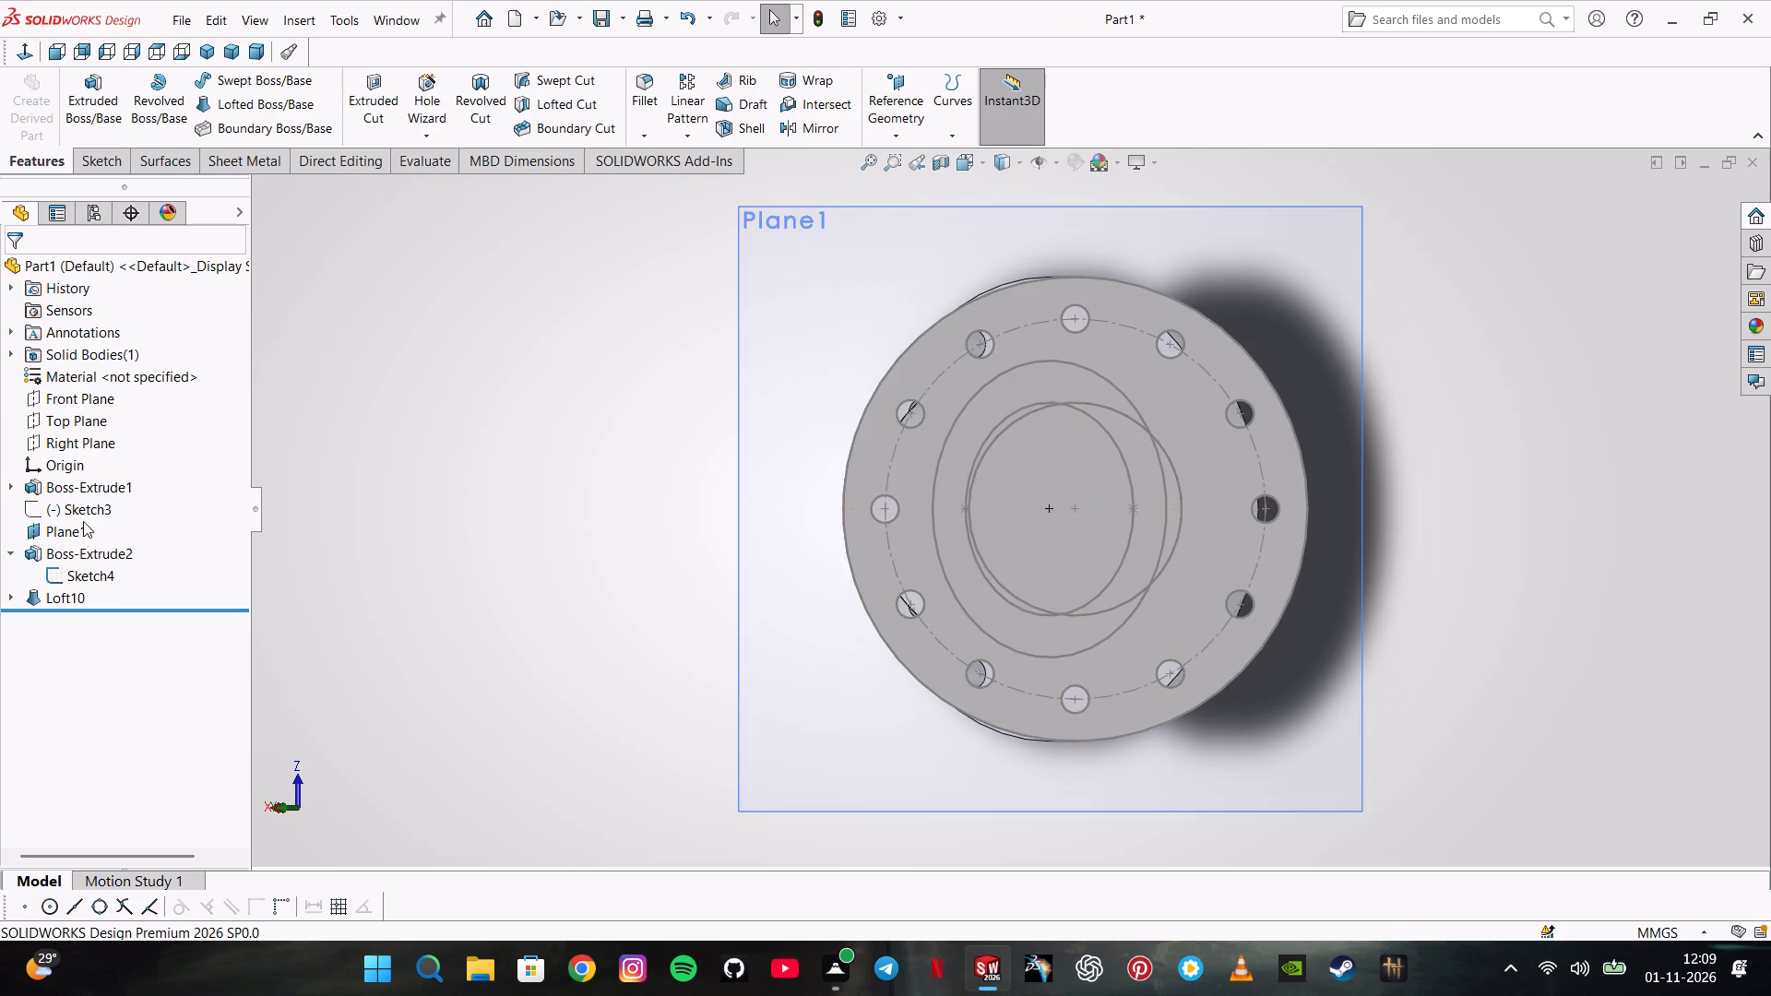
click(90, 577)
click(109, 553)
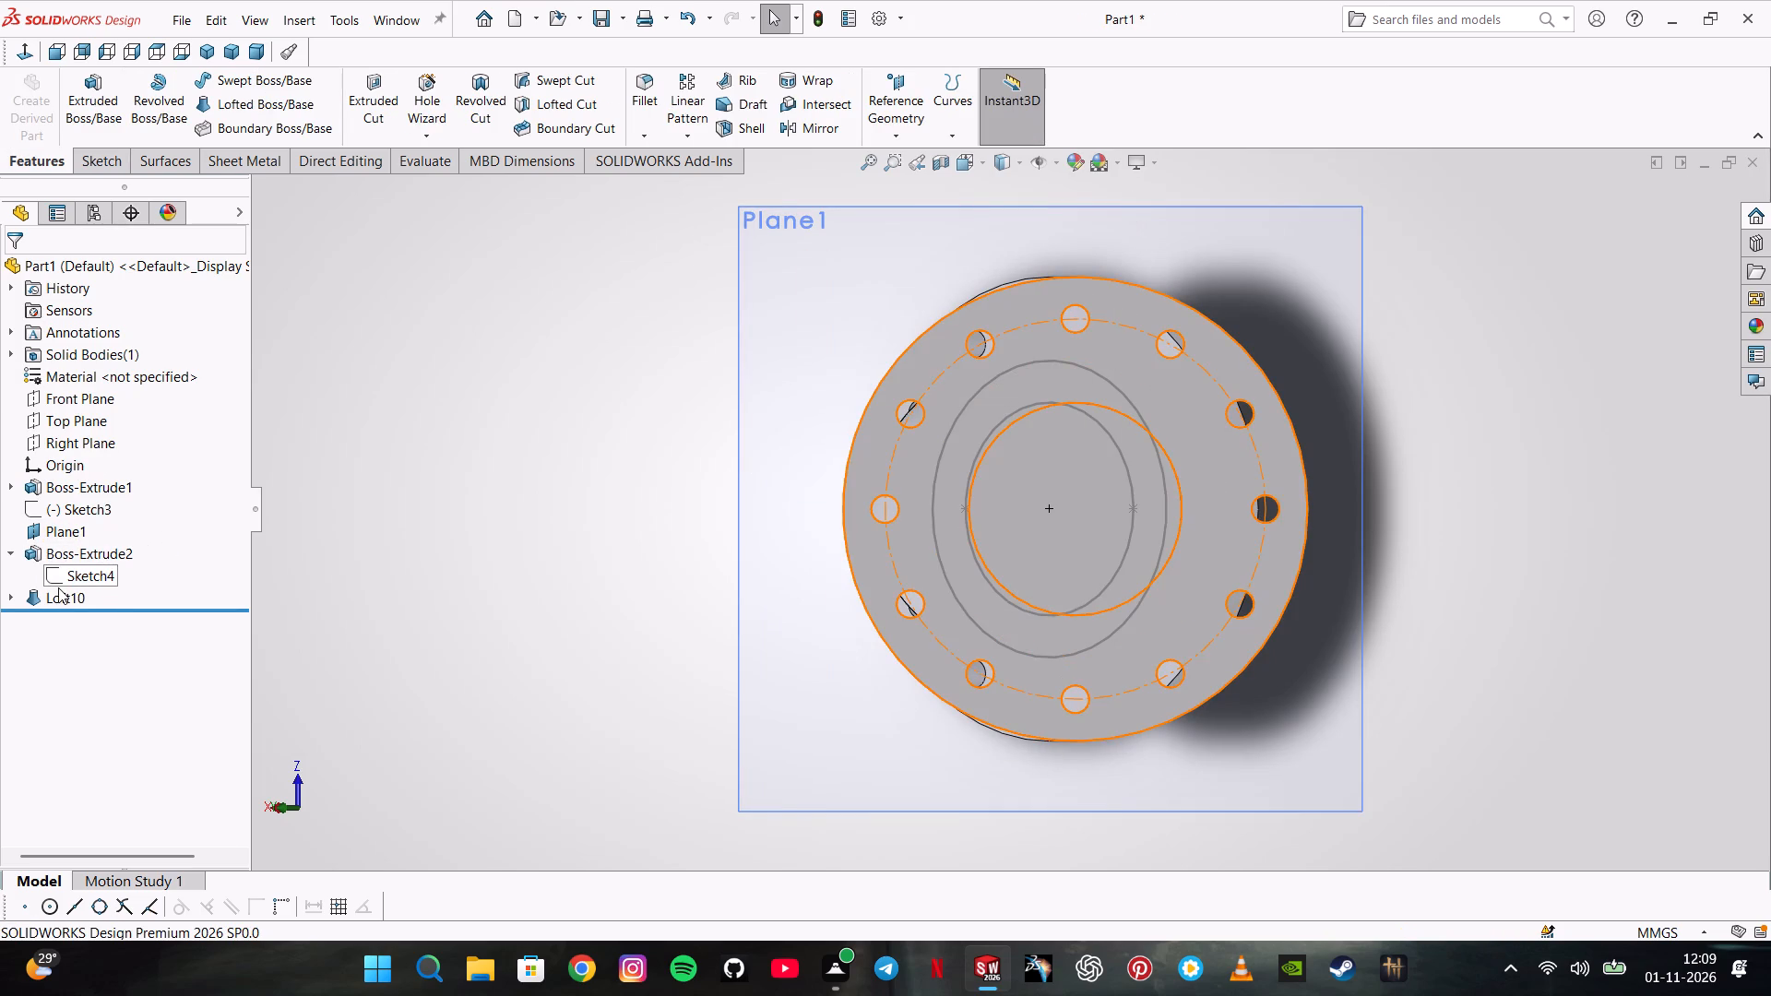
Open Sketch6, the guide-arc sketch under Loft10, for editing.
click(10, 594)
click(75, 622)
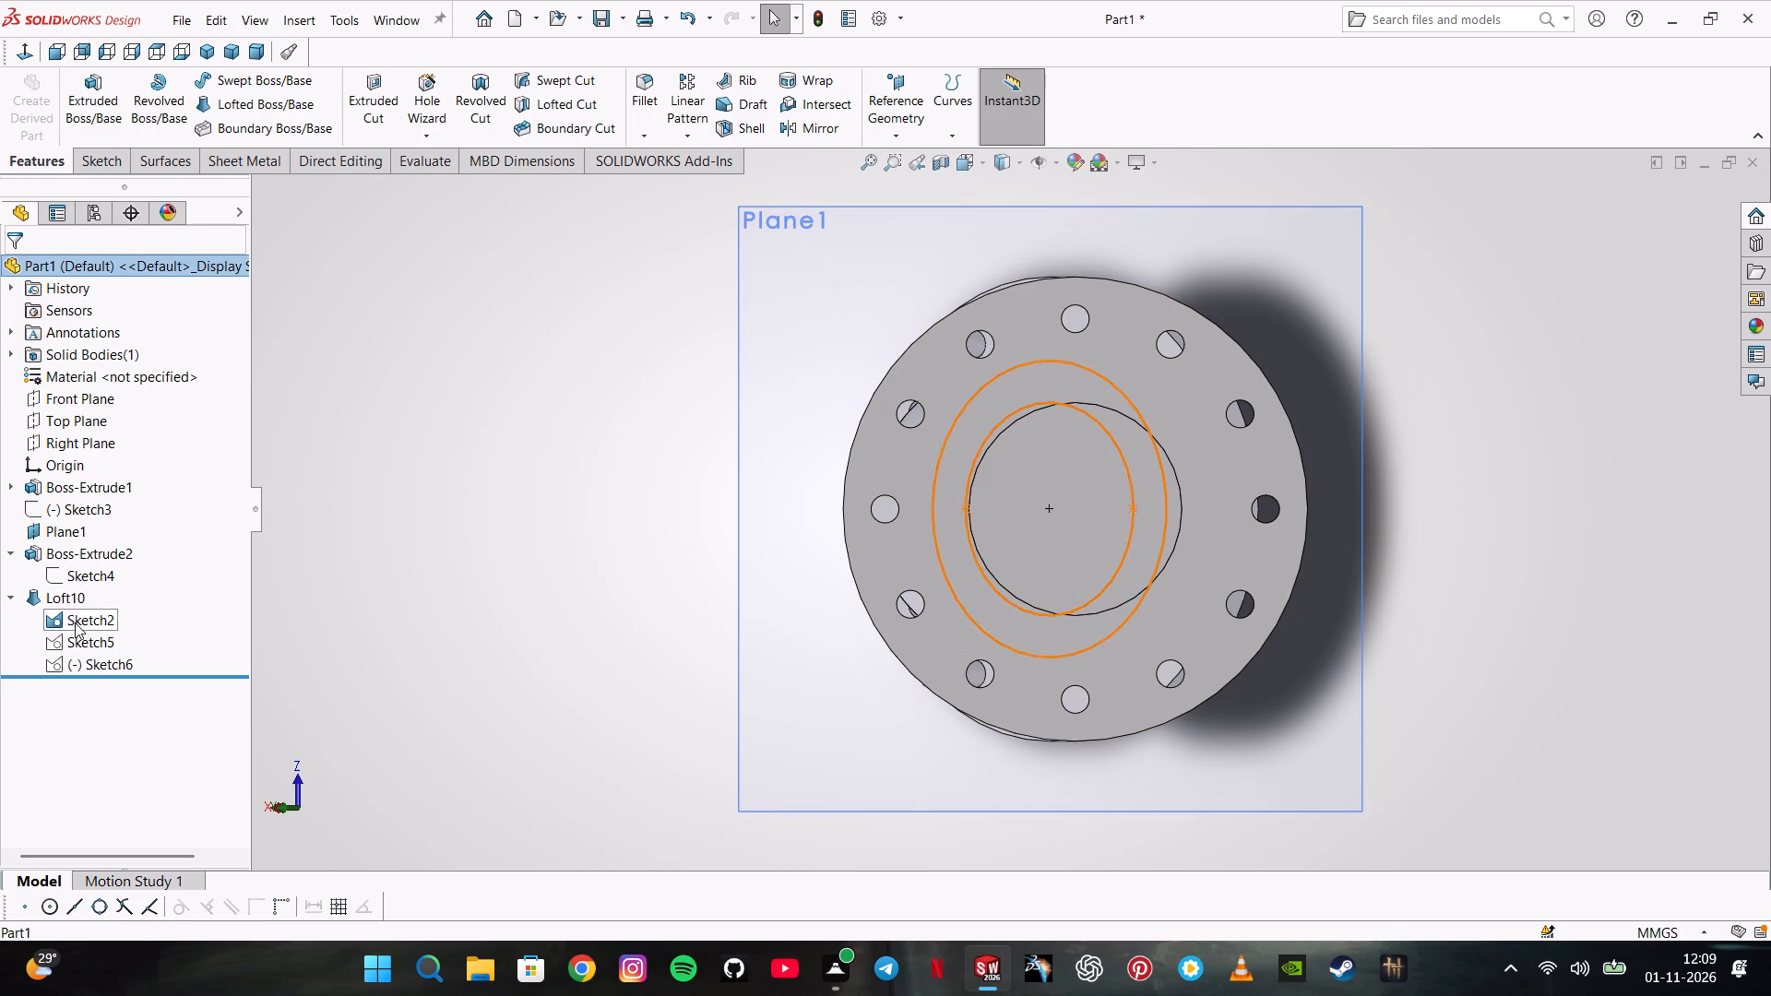
click(113, 634)
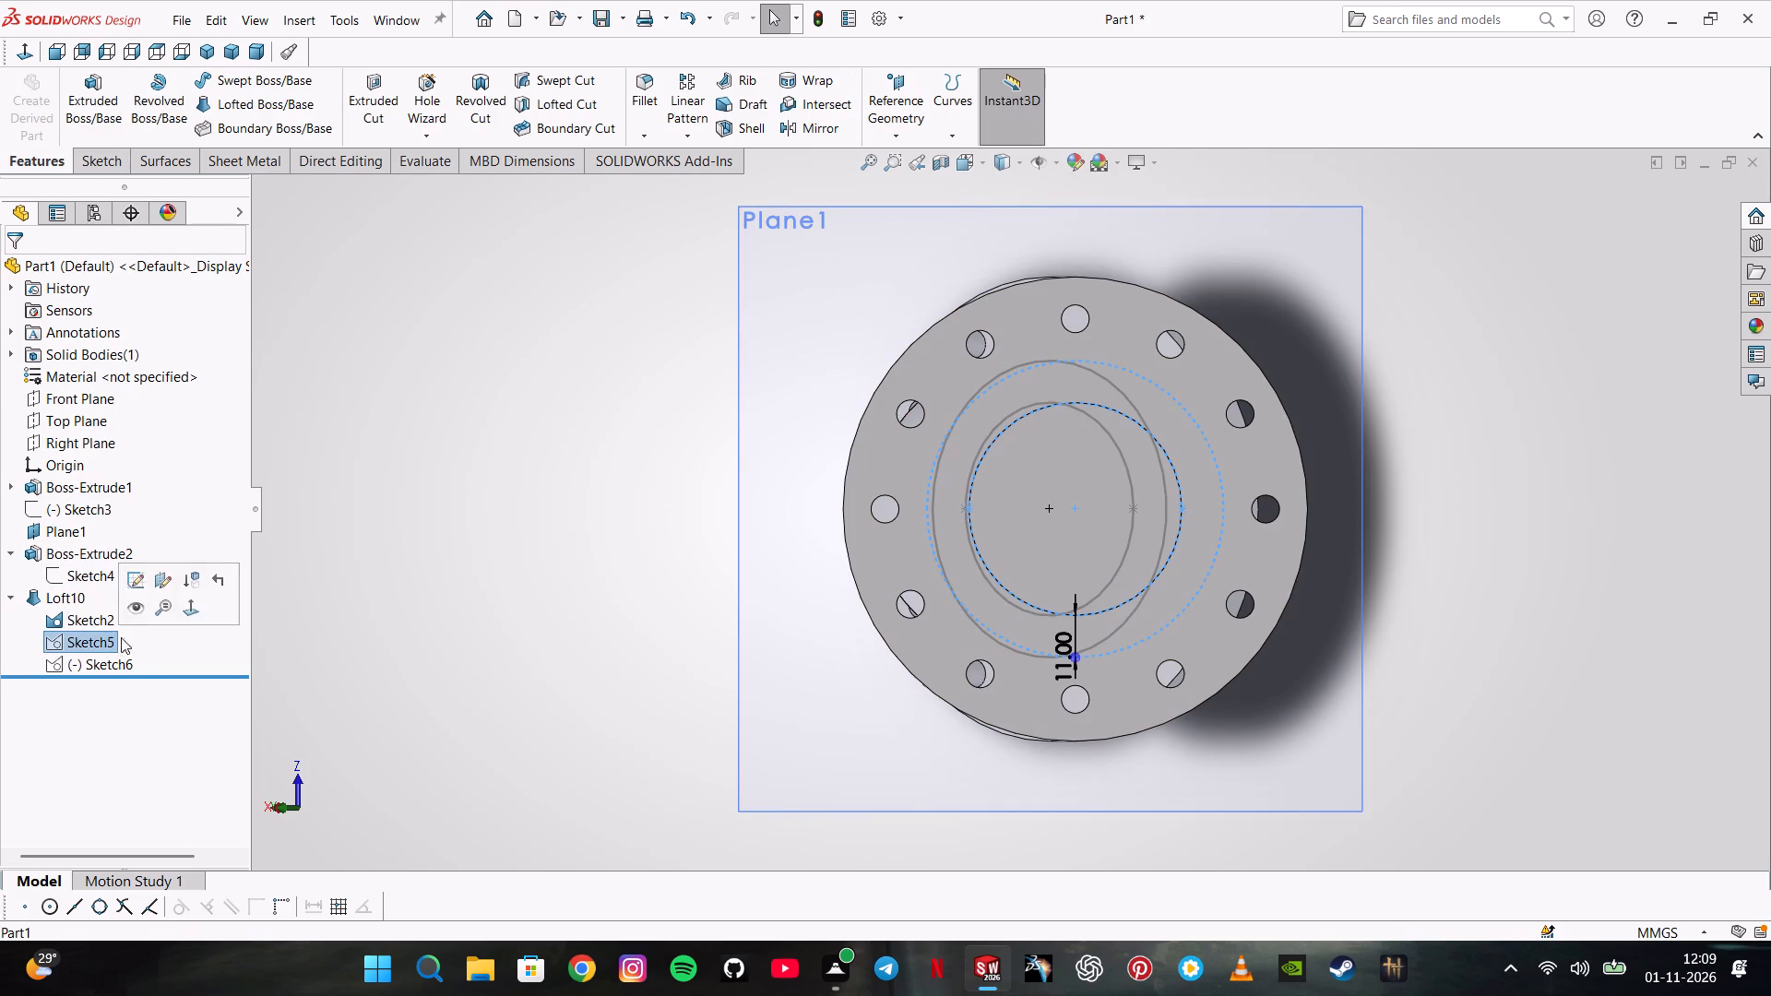
click(114, 677)
click(114, 677)
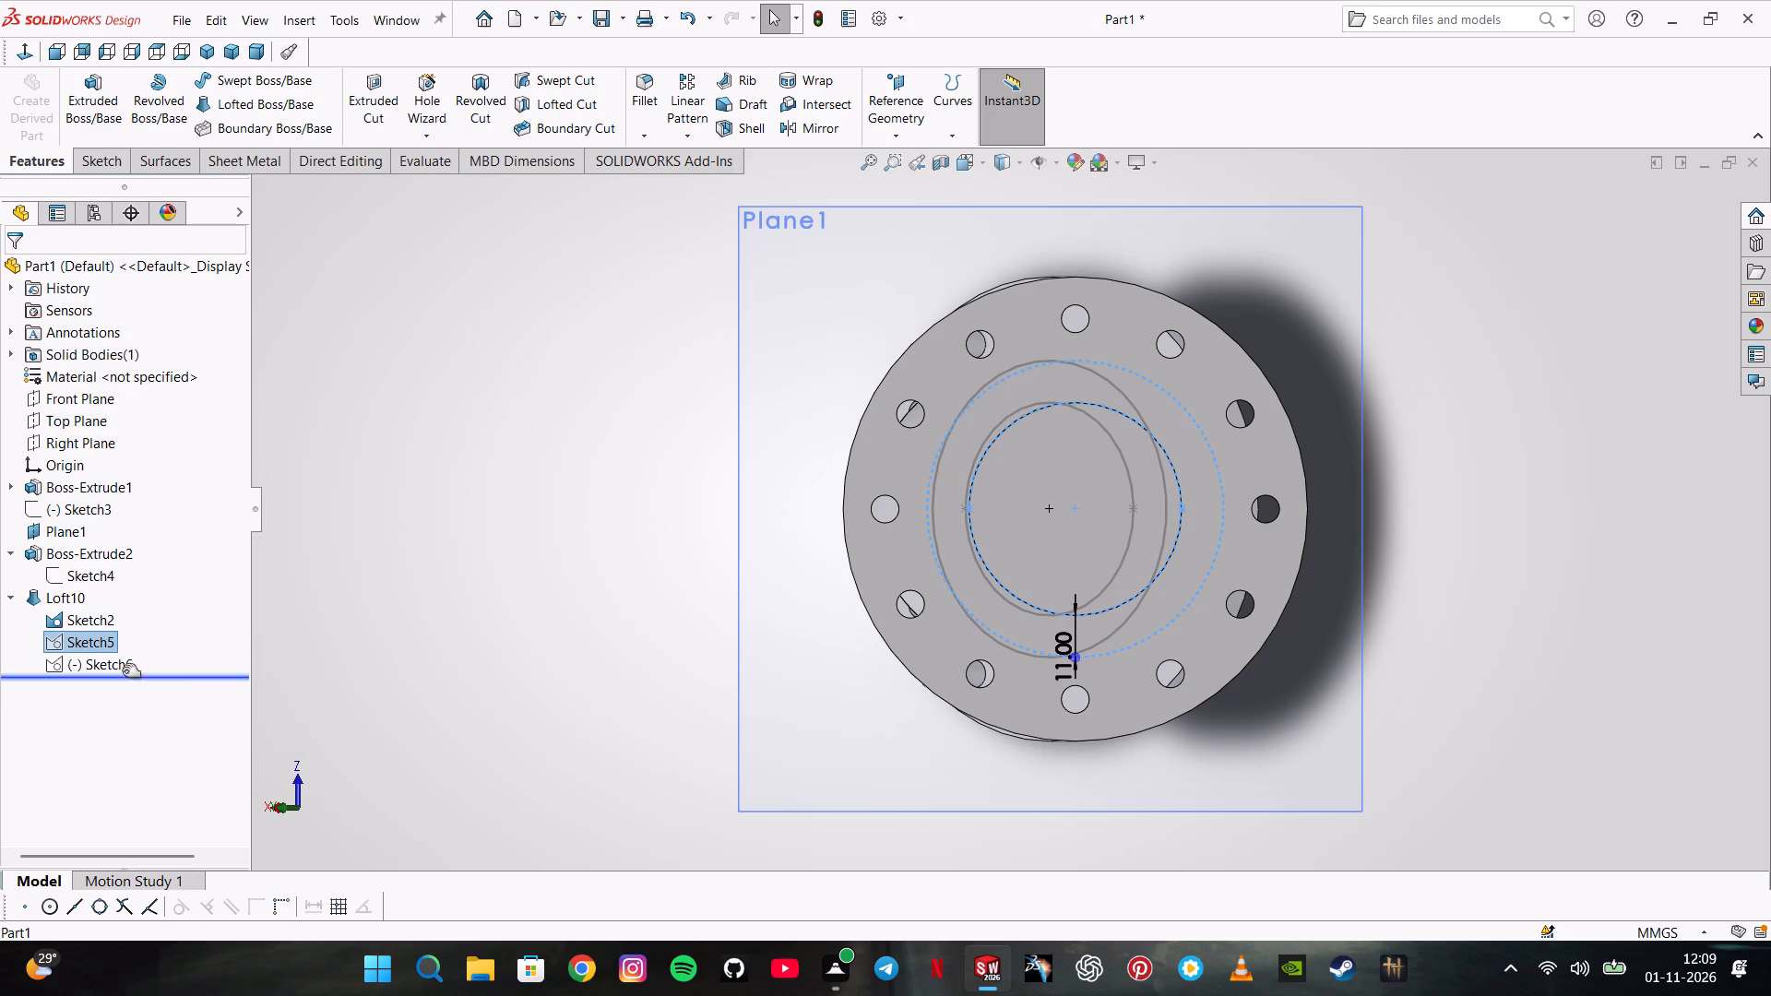
click(123, 671)
middle_drag(560, 645, 633, 356)
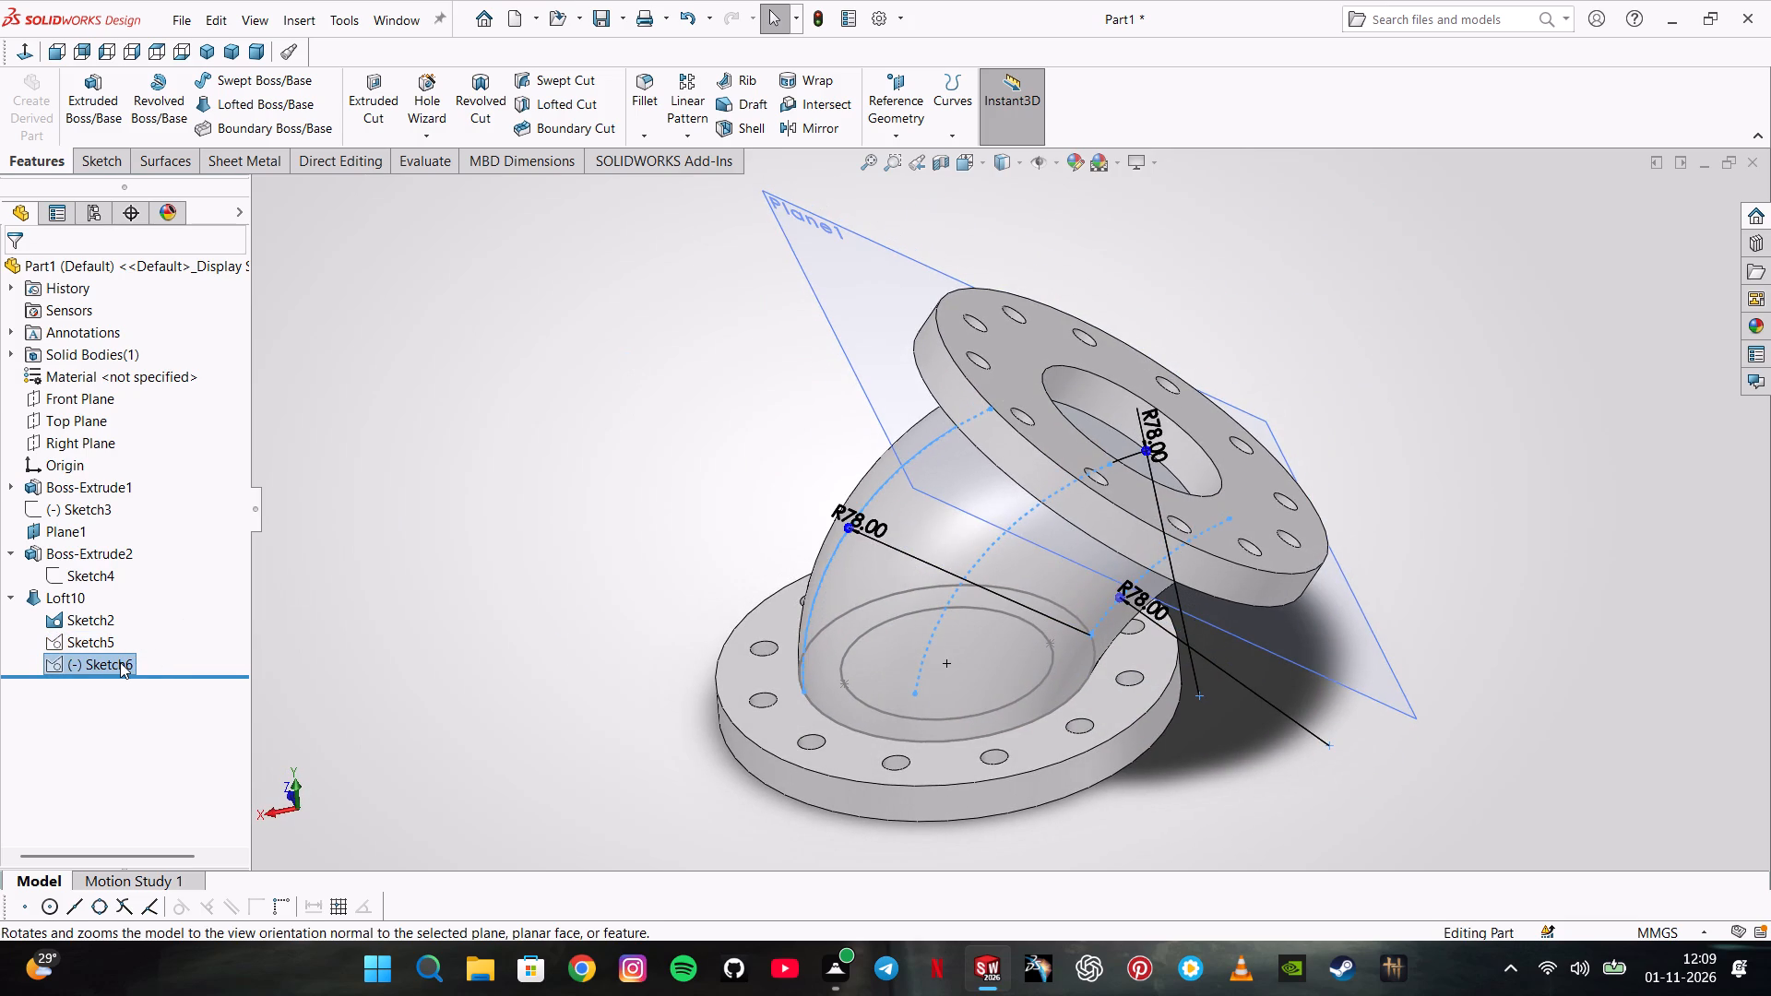
right_click(120, 662)
click(143, 610)
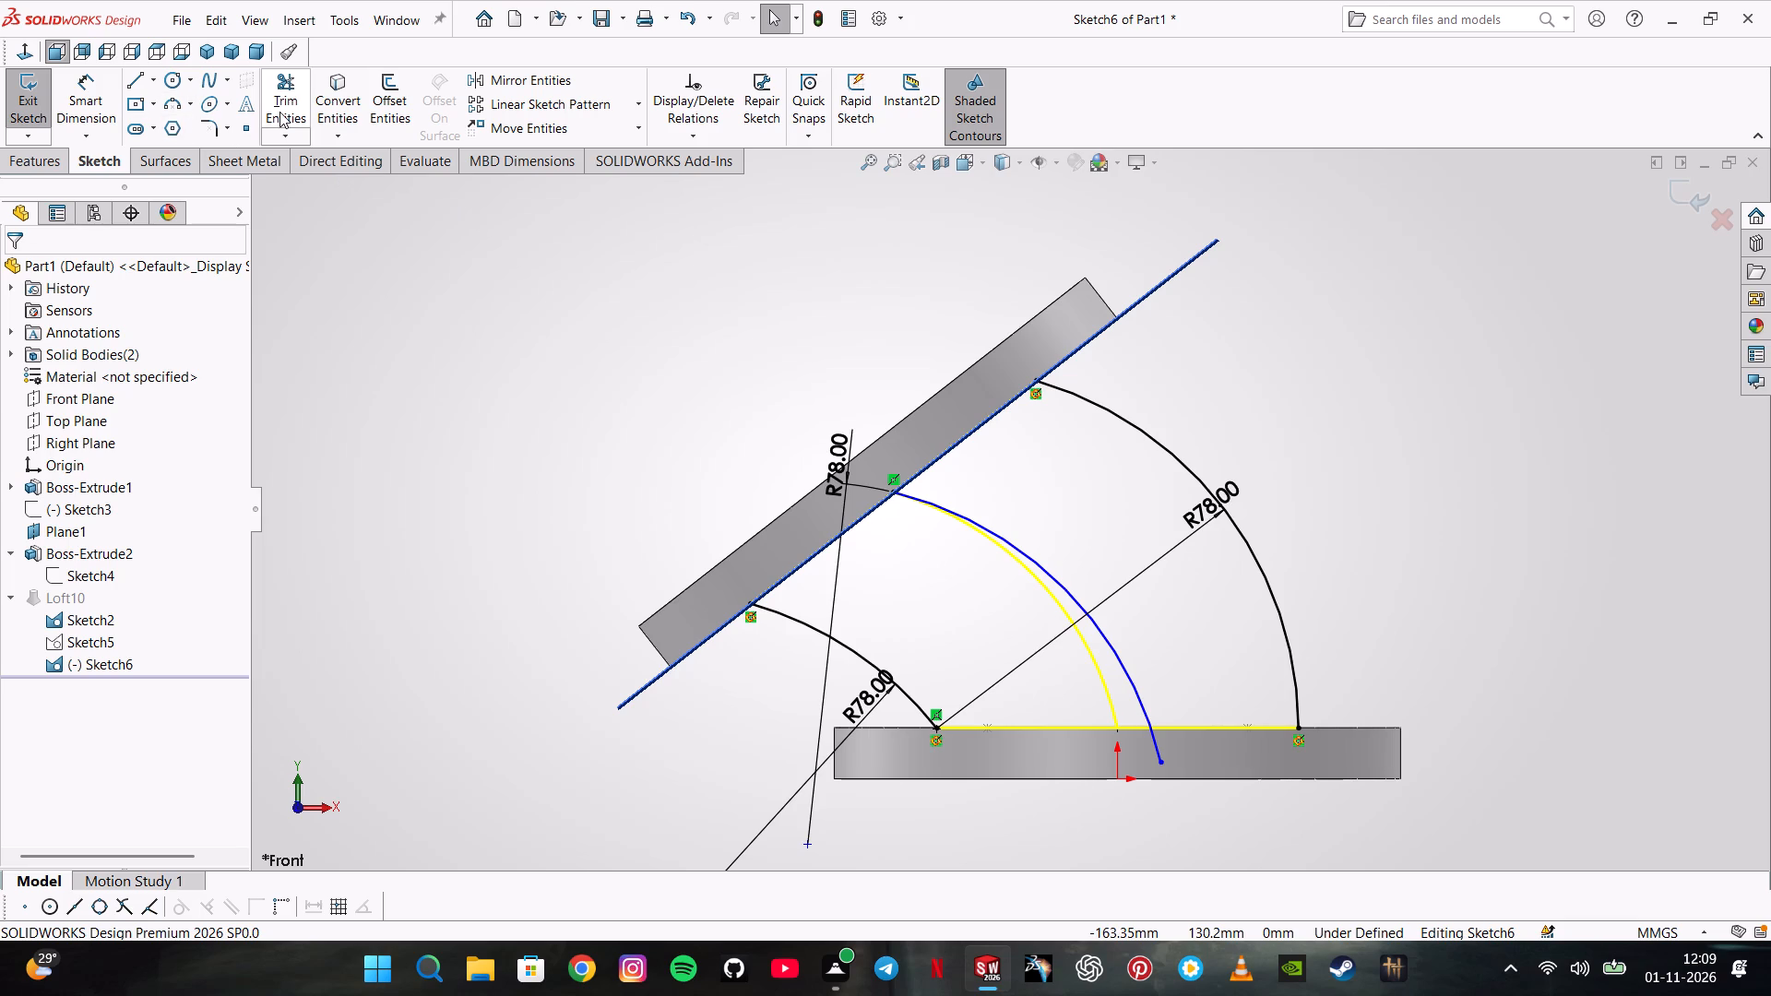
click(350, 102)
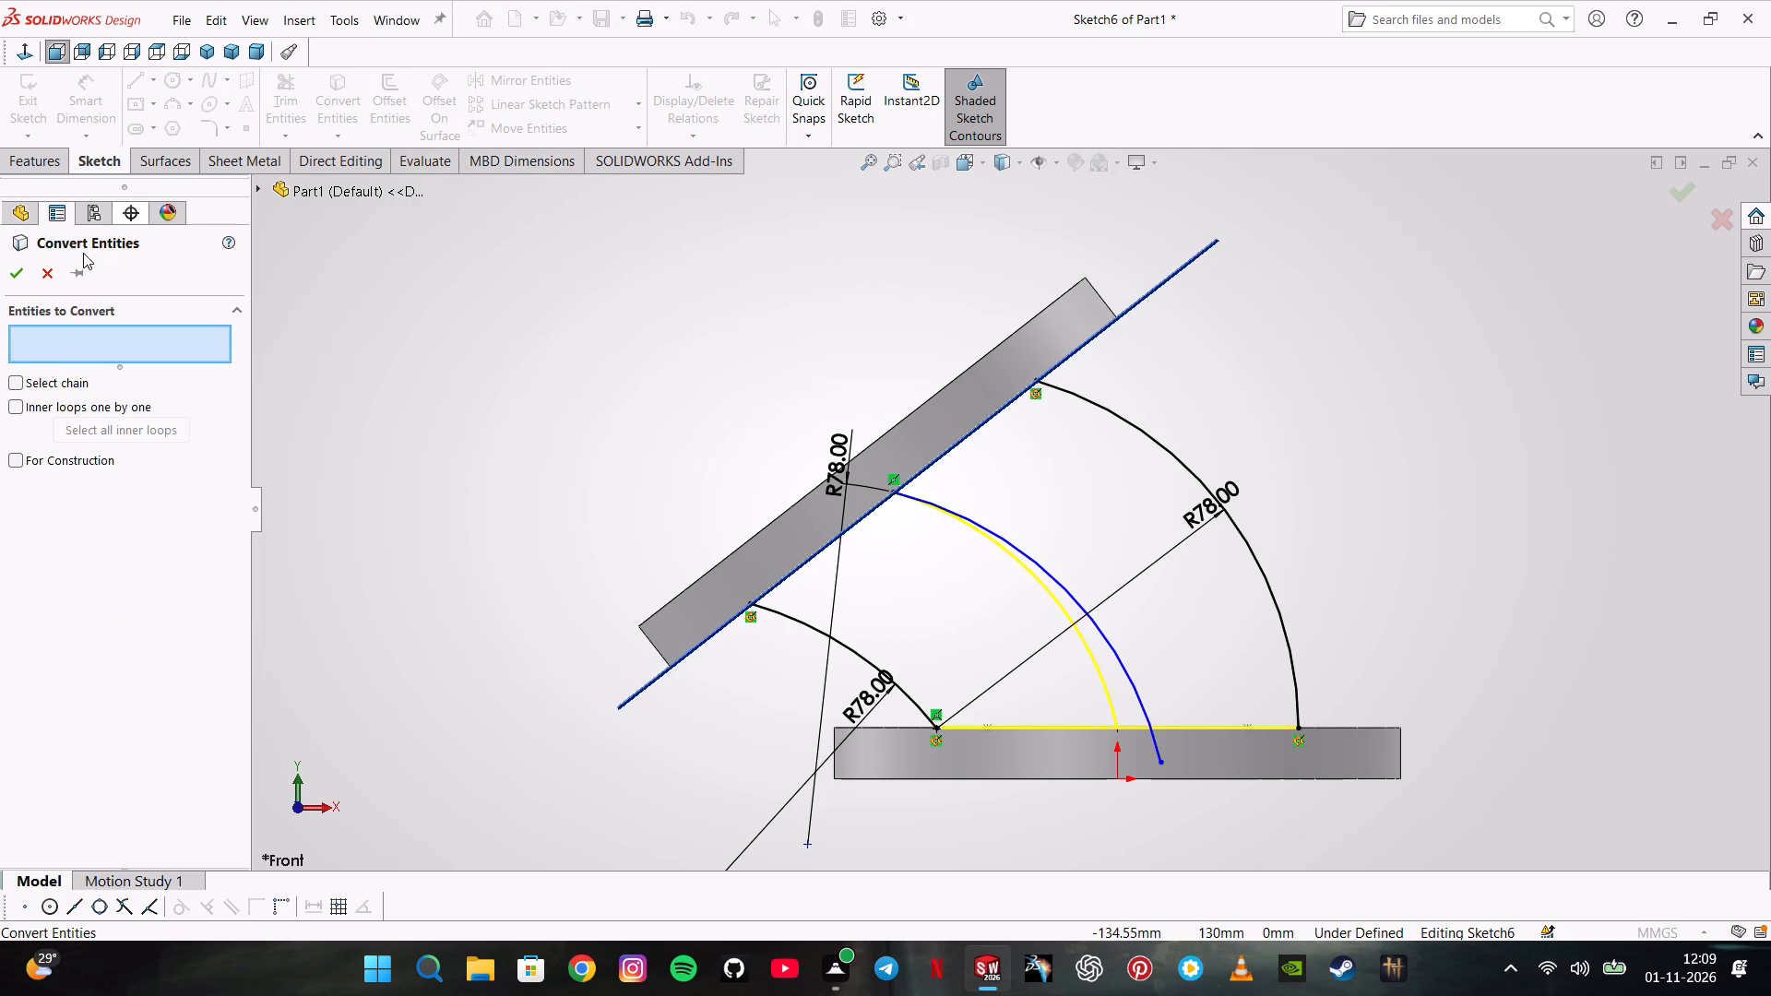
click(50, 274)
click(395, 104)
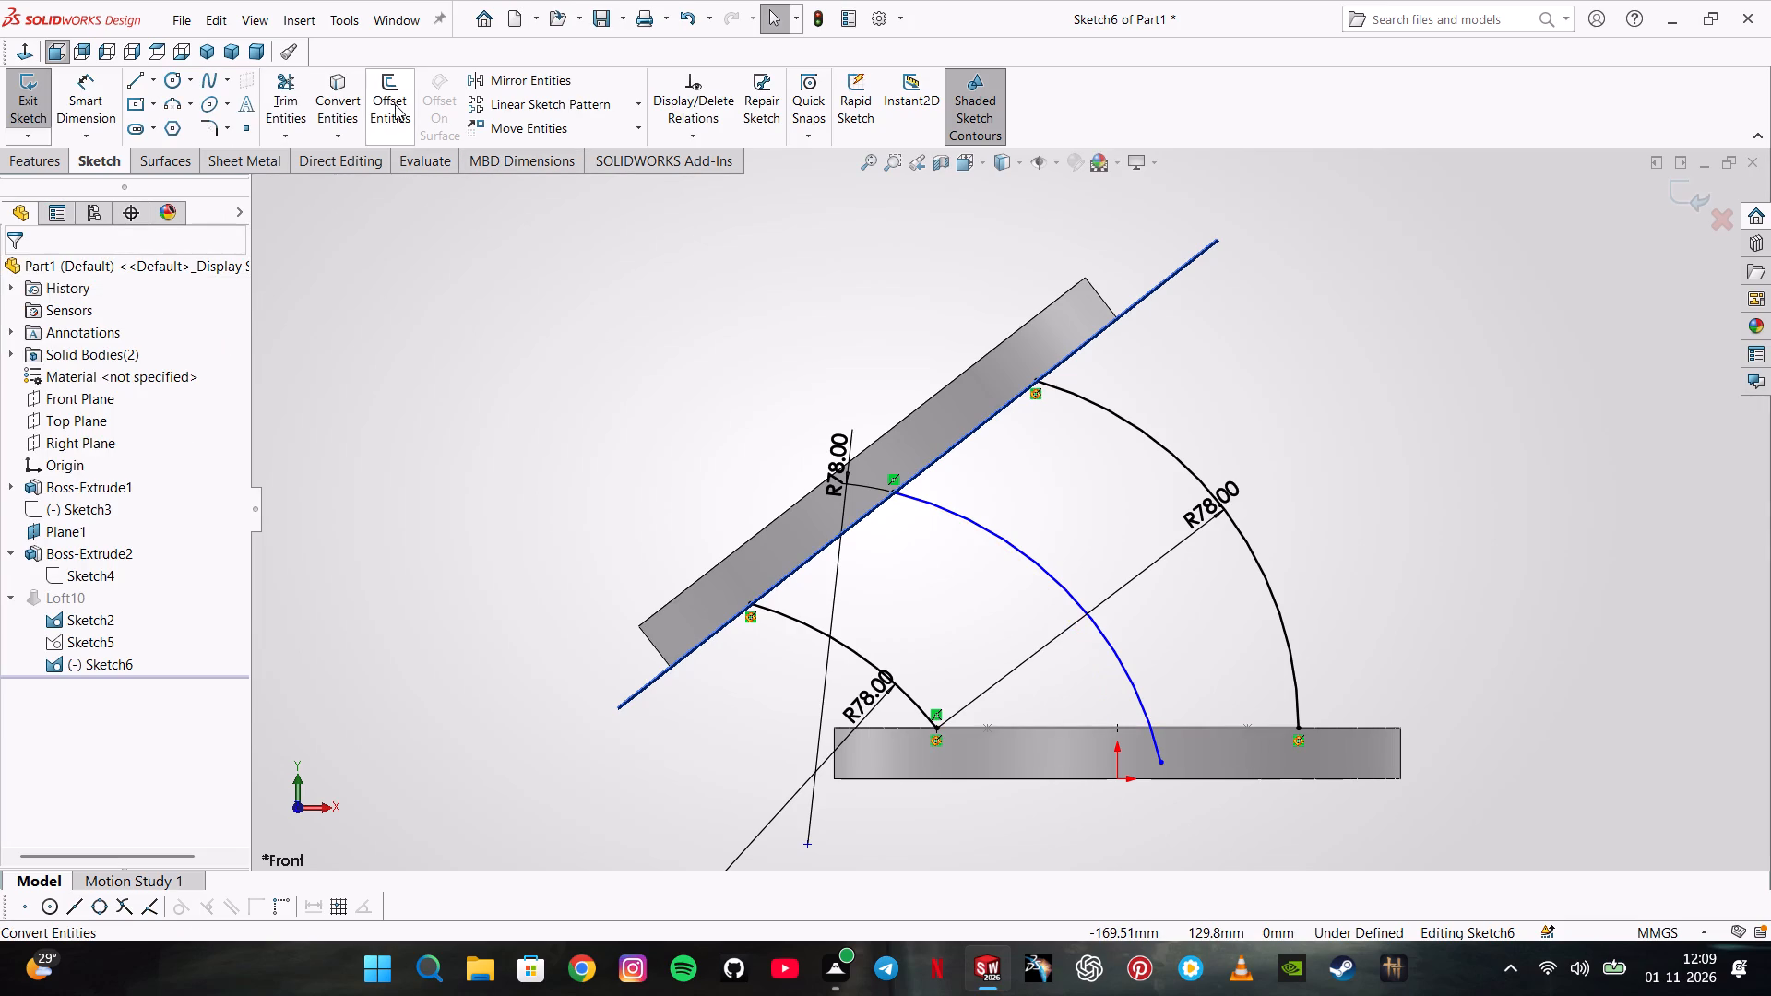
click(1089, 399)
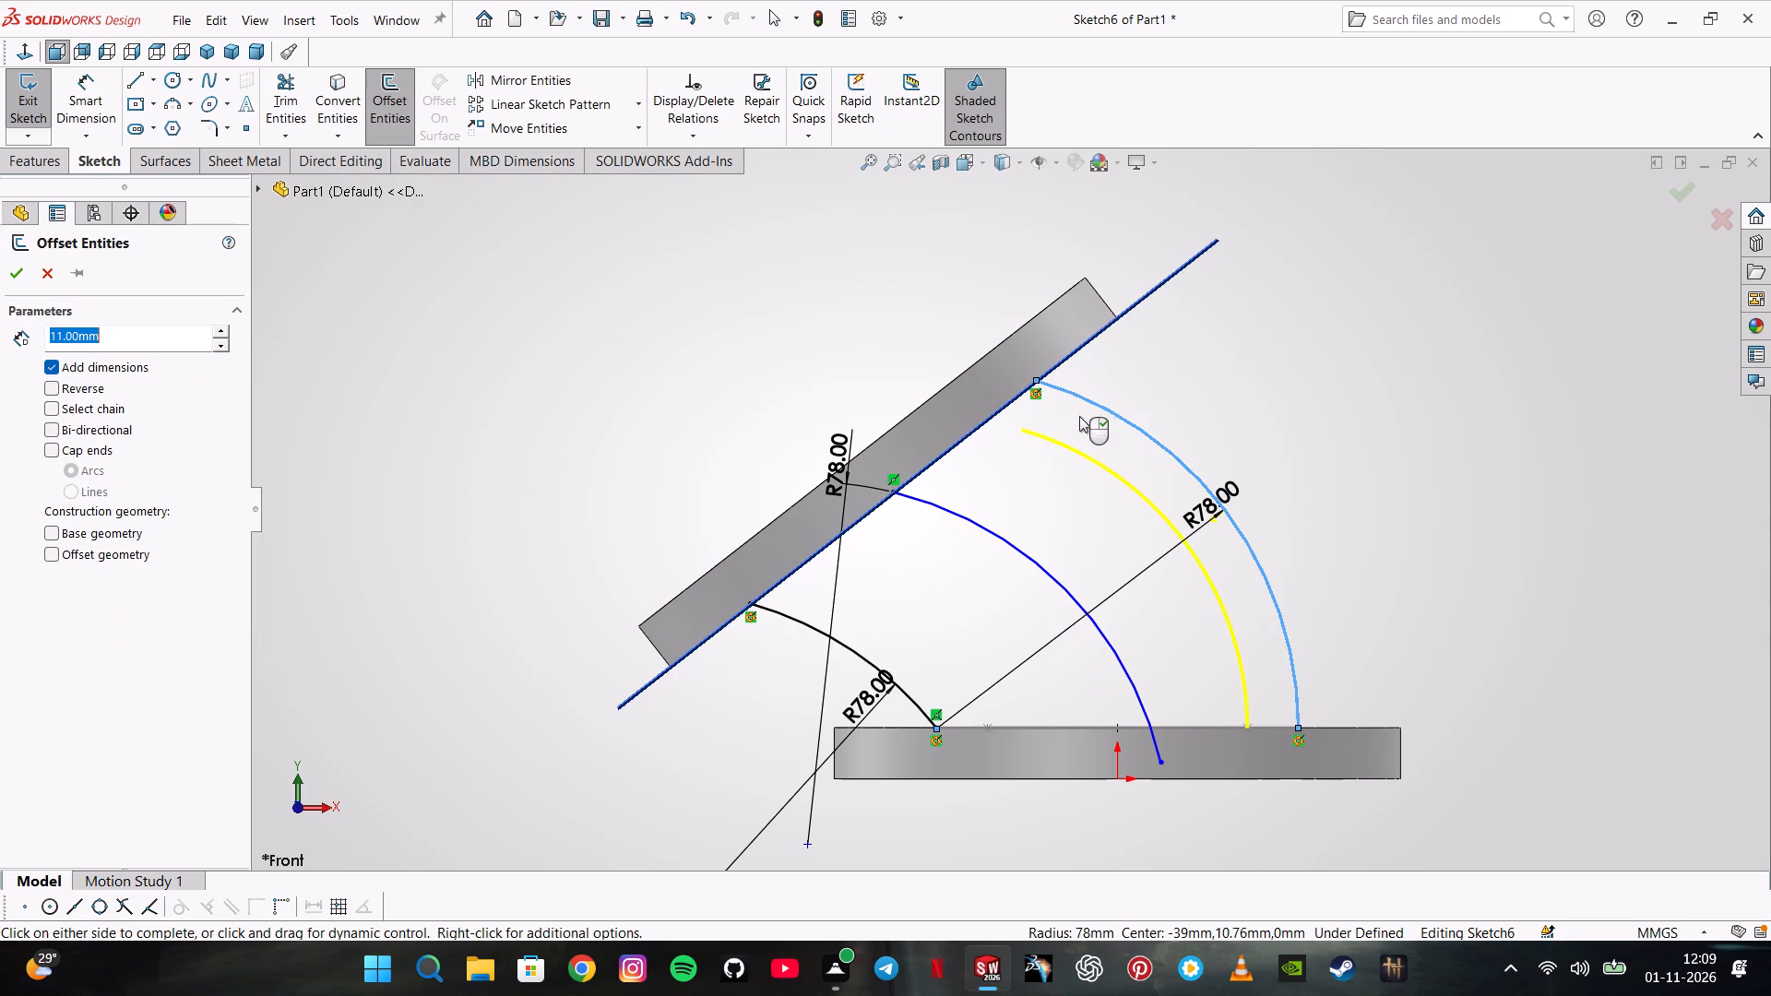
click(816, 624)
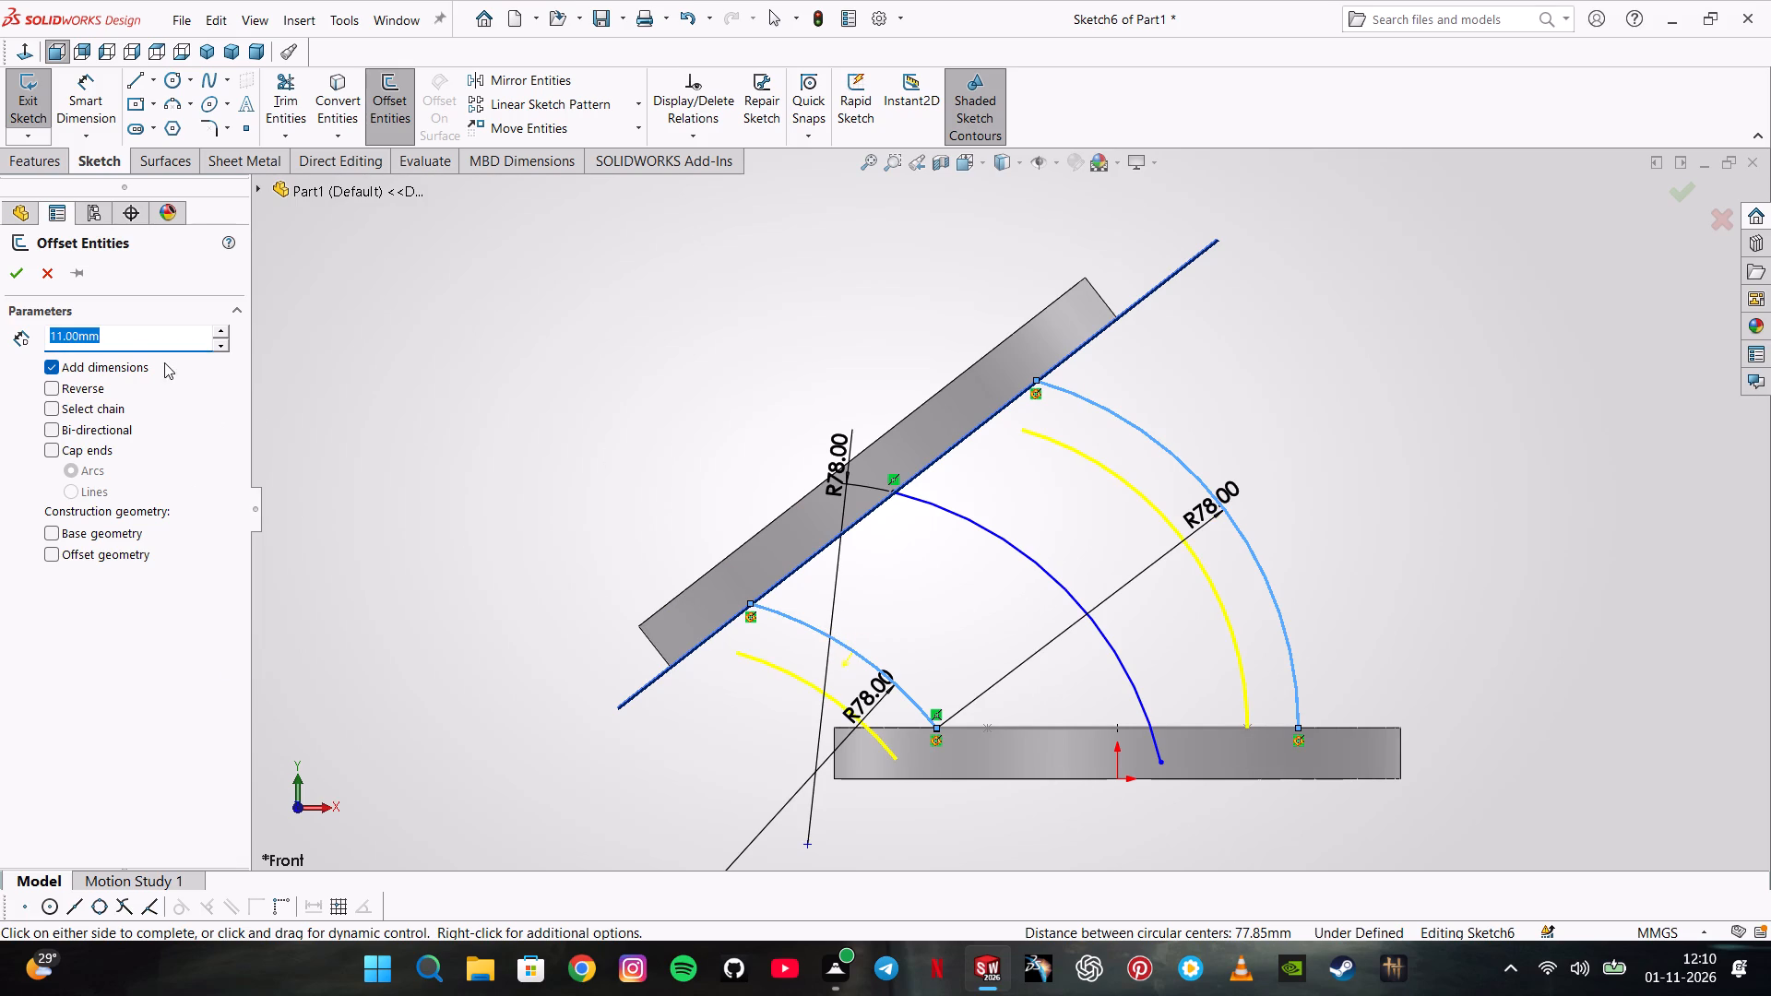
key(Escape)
Offset the outermost and innermost R78 guide arcs in Sketch6 by 11 mm towards the pipe's interior, reversing the inner arc's offset.
click(410, 98)
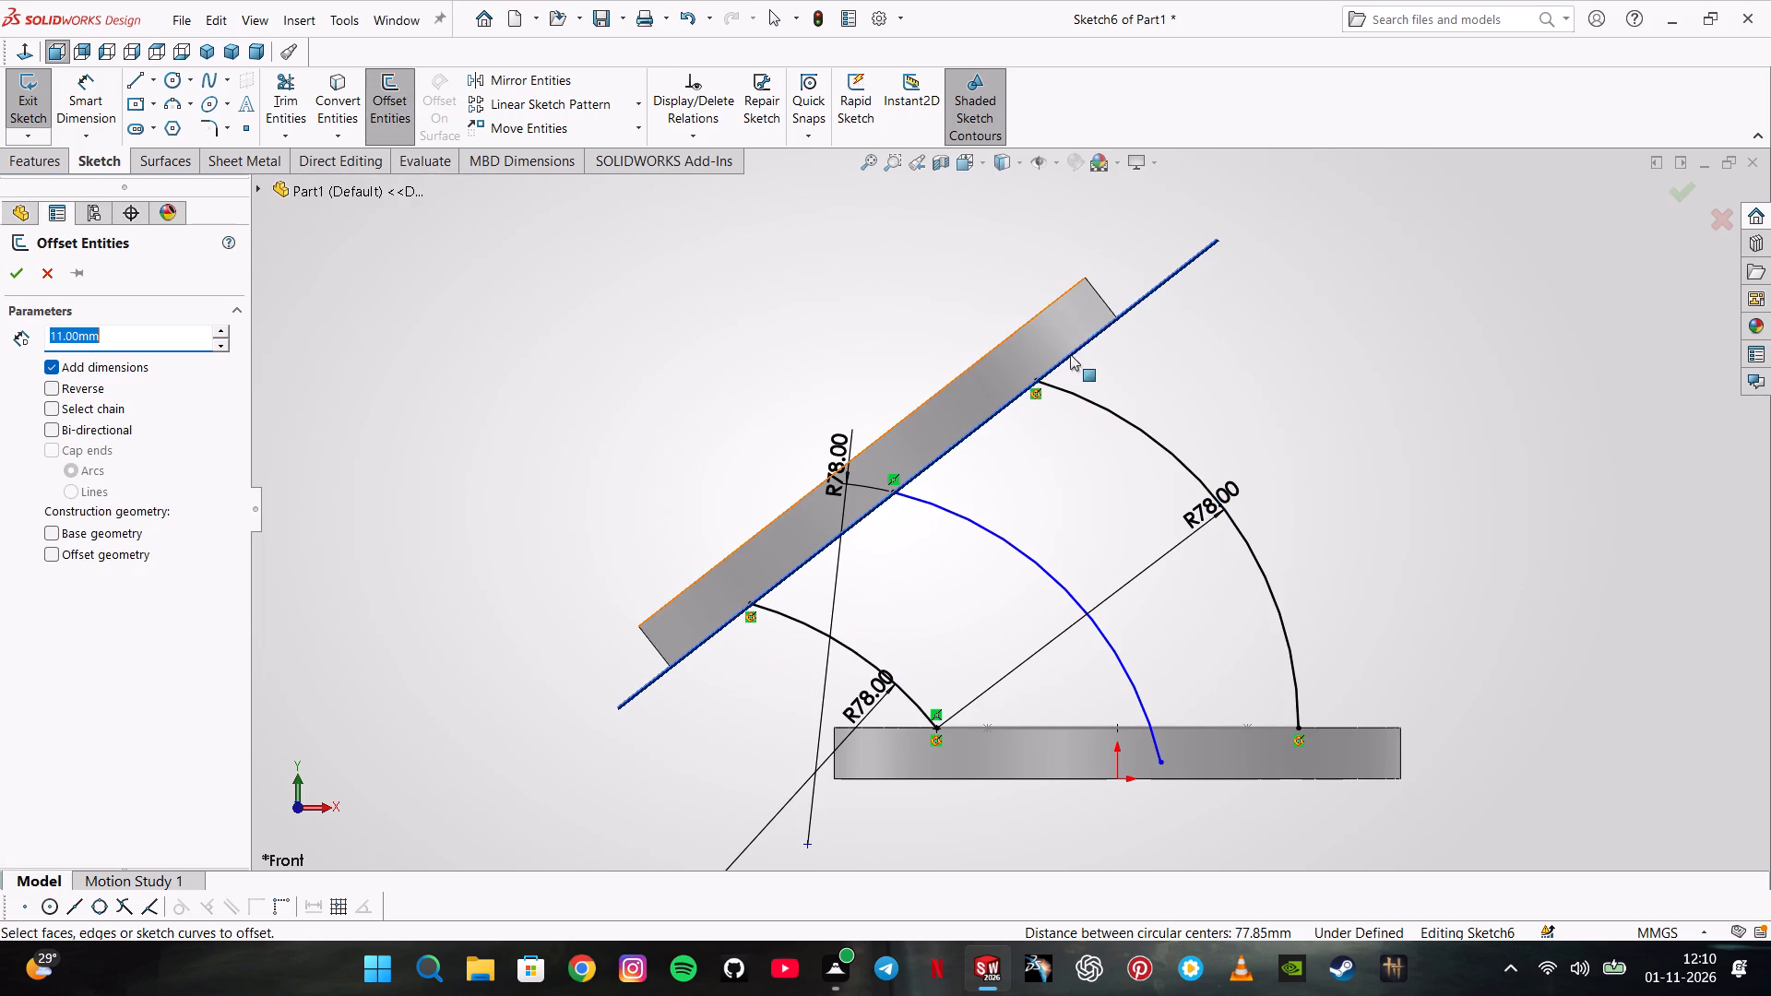
click(1086, 393)
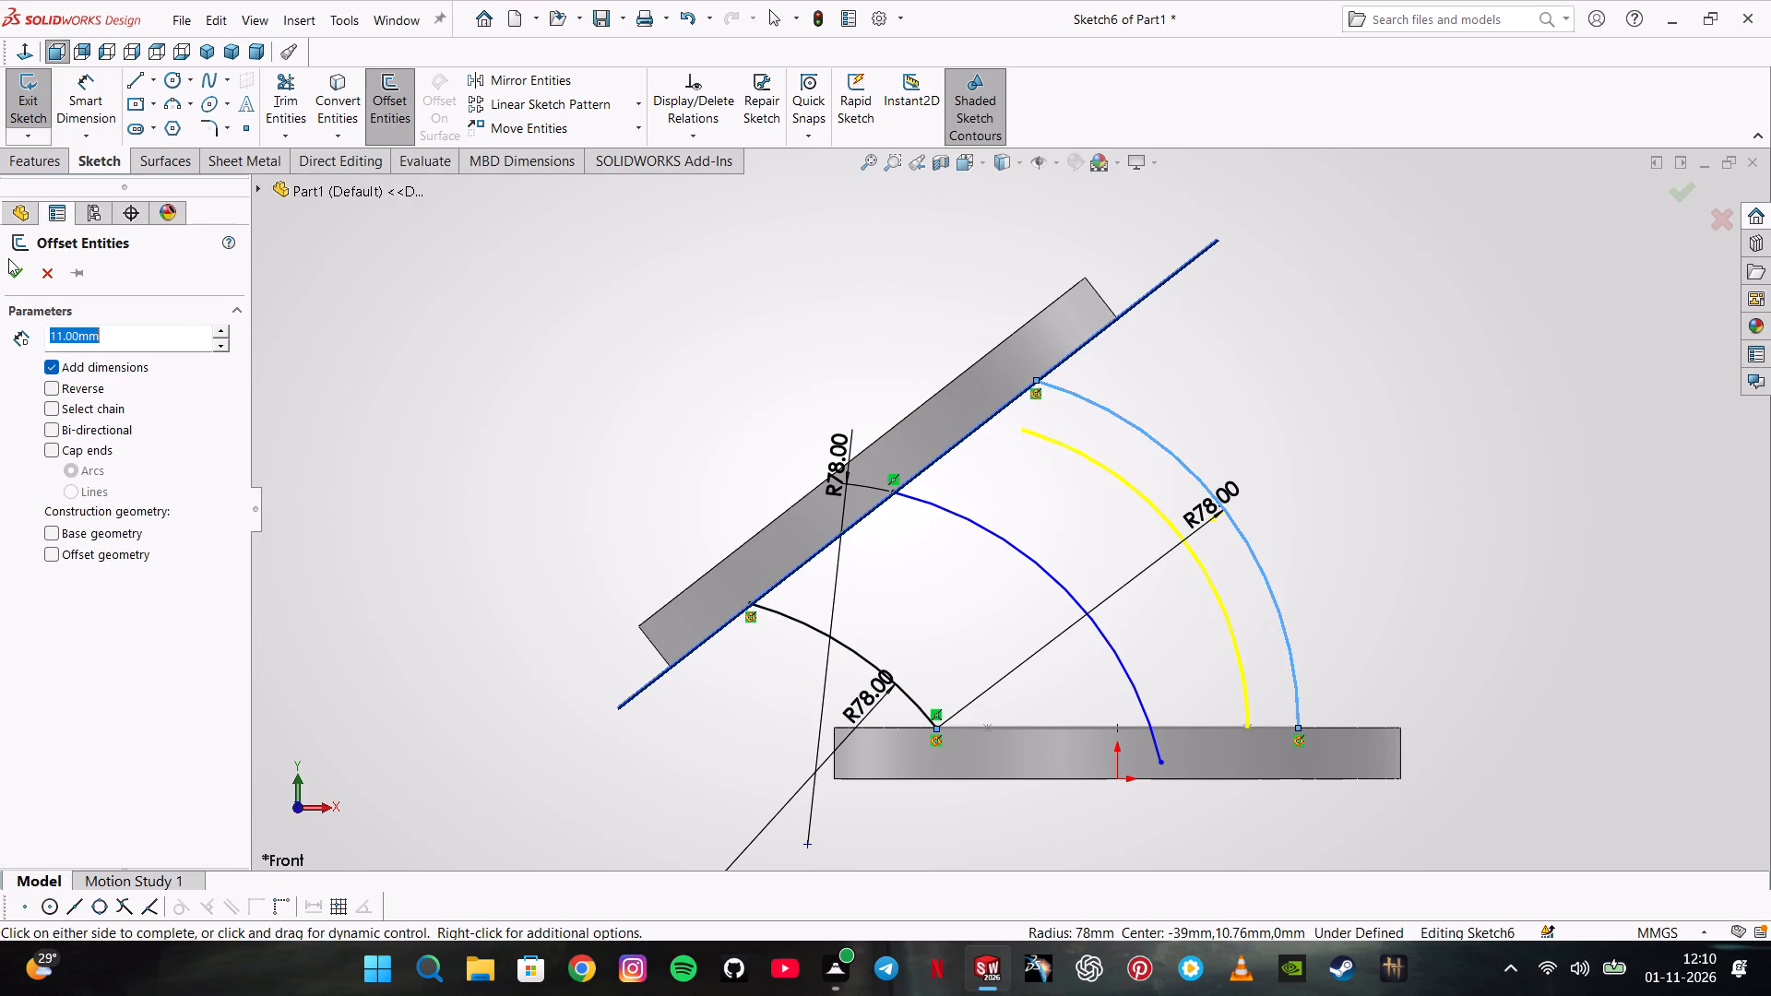
click(11, 263)
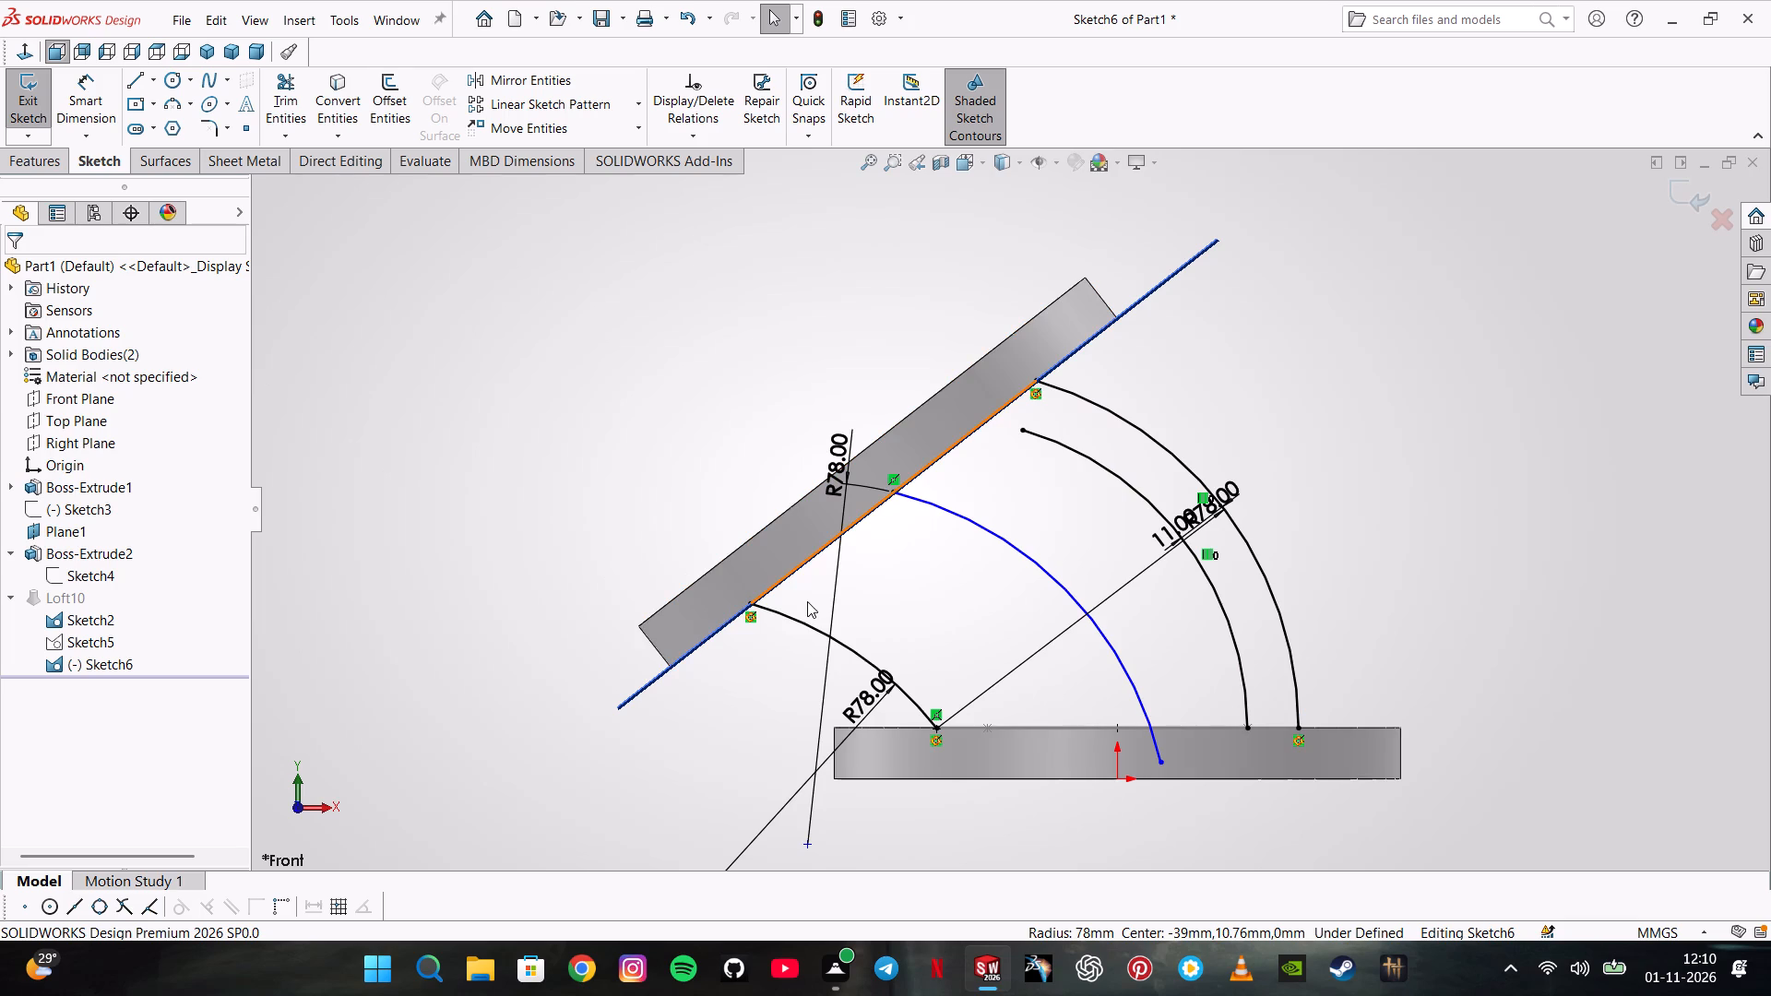
click(799, 620)
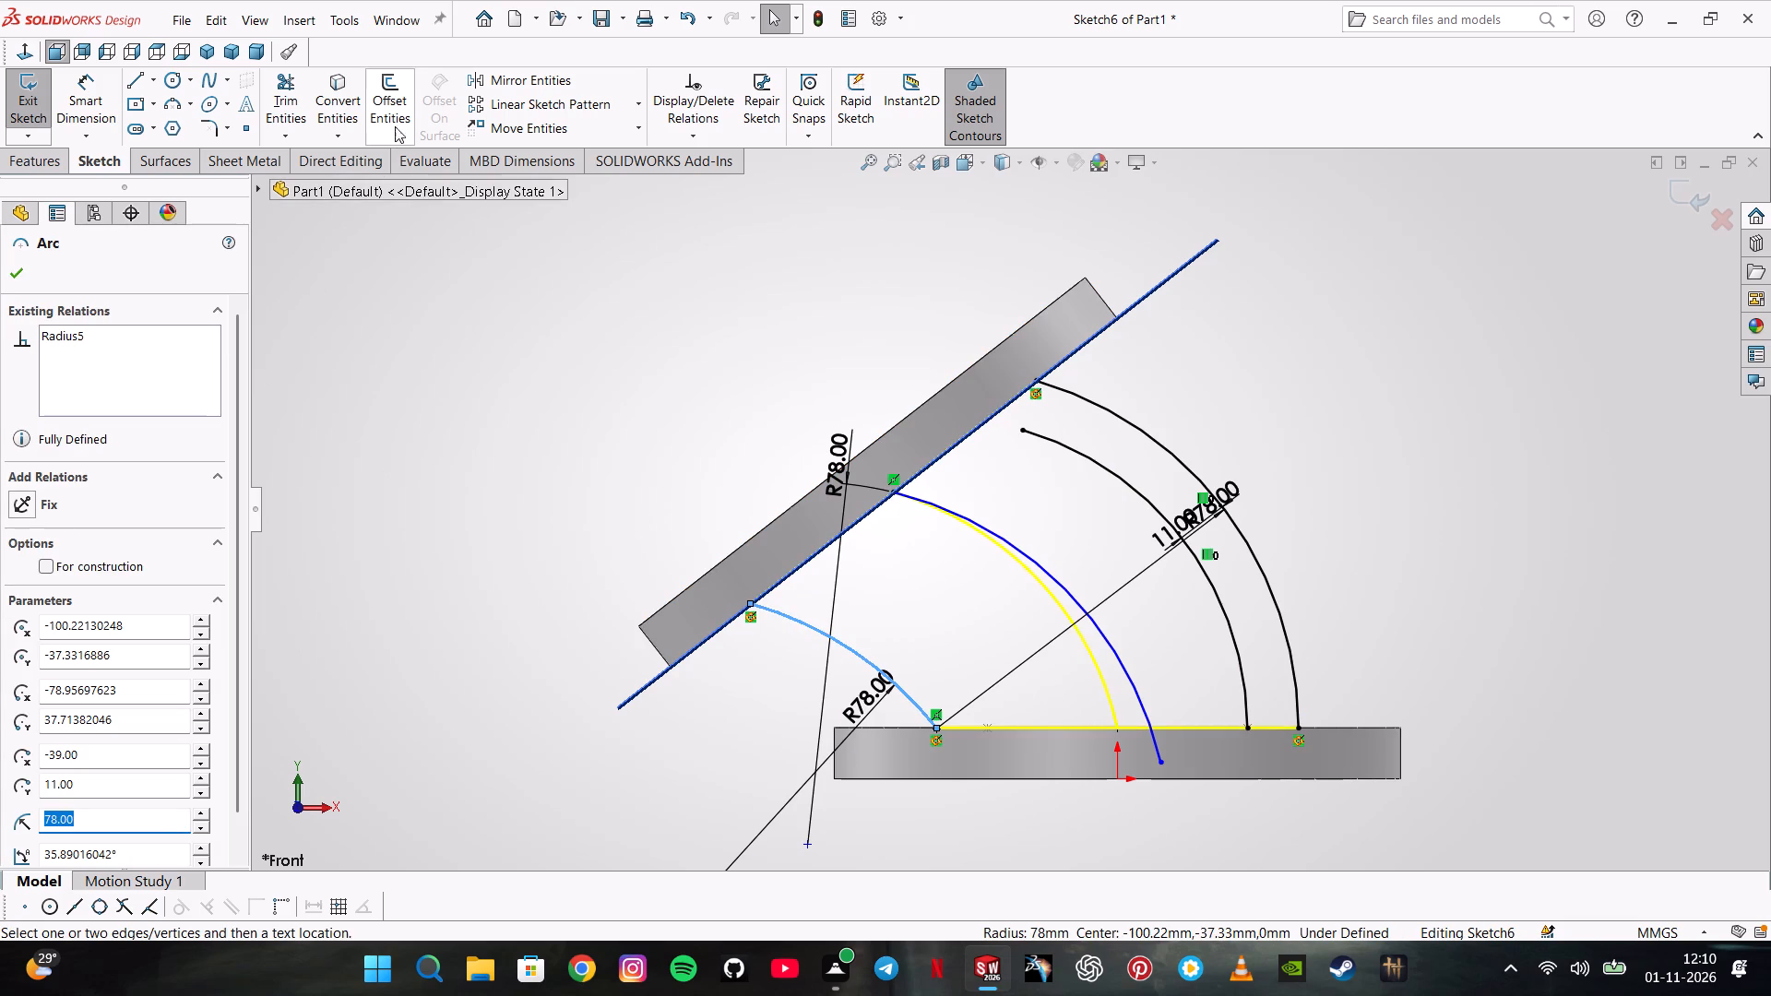
click(394, 115)
click(95, 391)
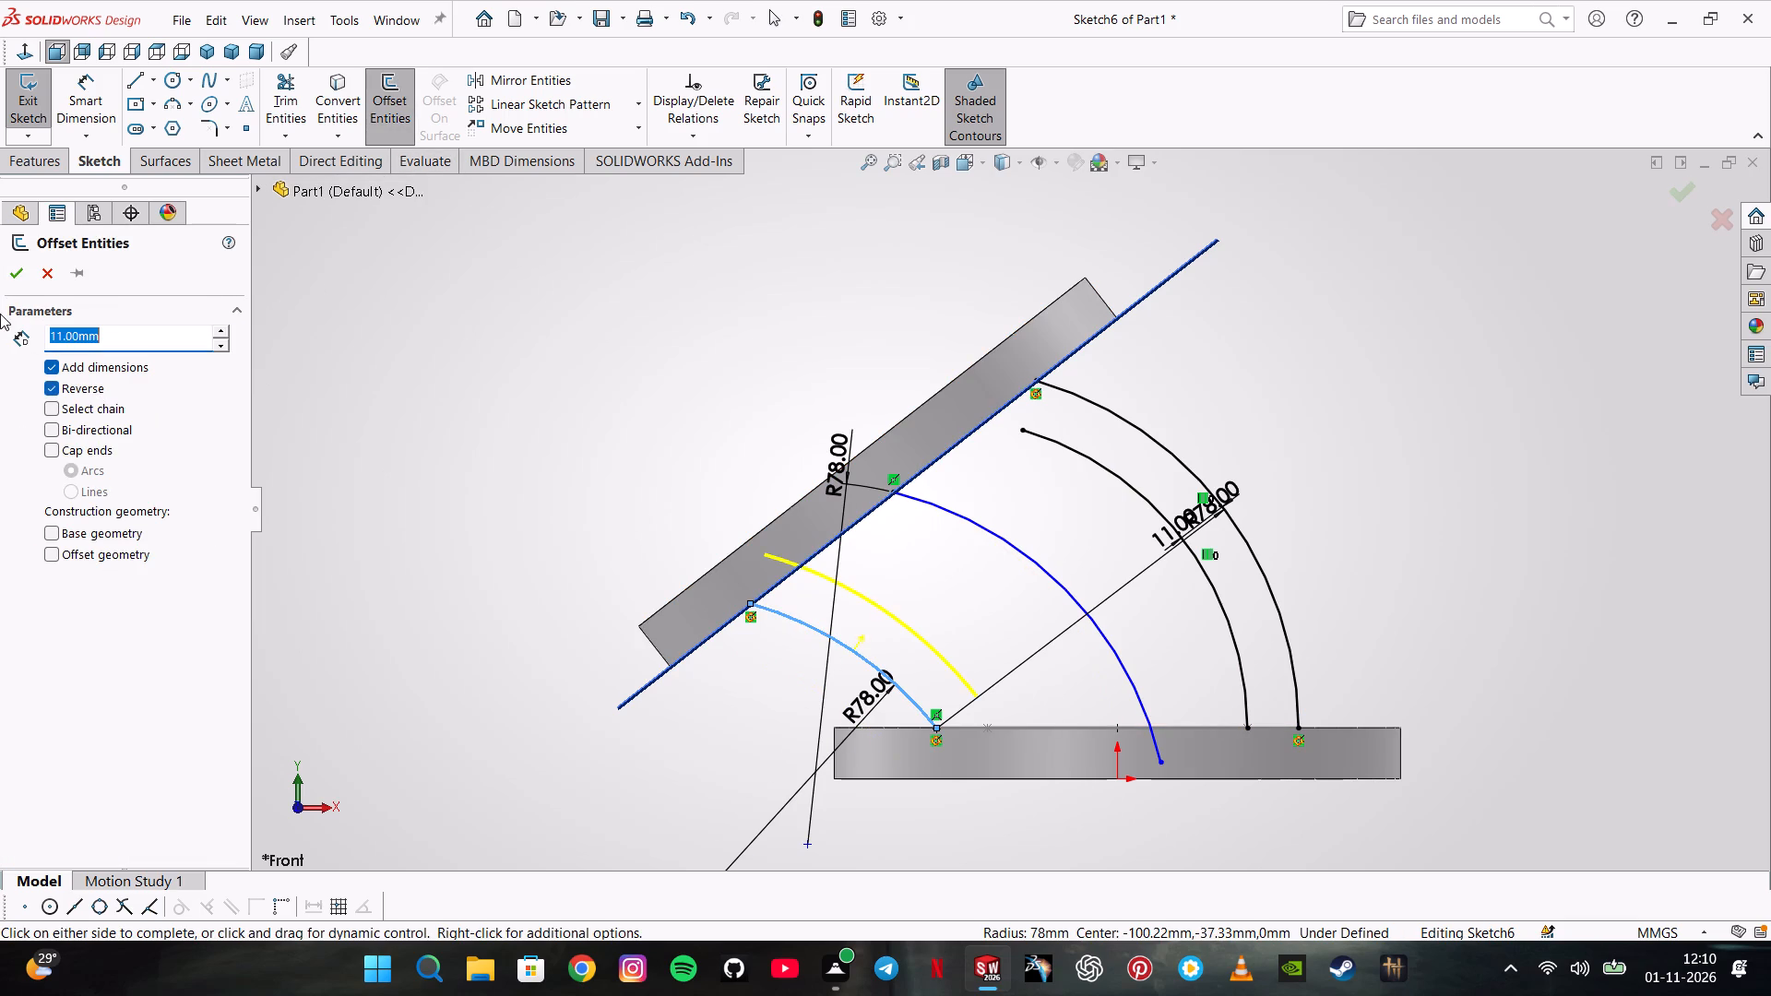
click(13, 266)
Show Sketch5, the loft profile on the tilted flange, while keeping Sketch6 open.
middle_drag(1006, 515, 982, 422)
scroll(983, 425, up, 1)
scroll(875, 519, down, 4)
key(Escape)
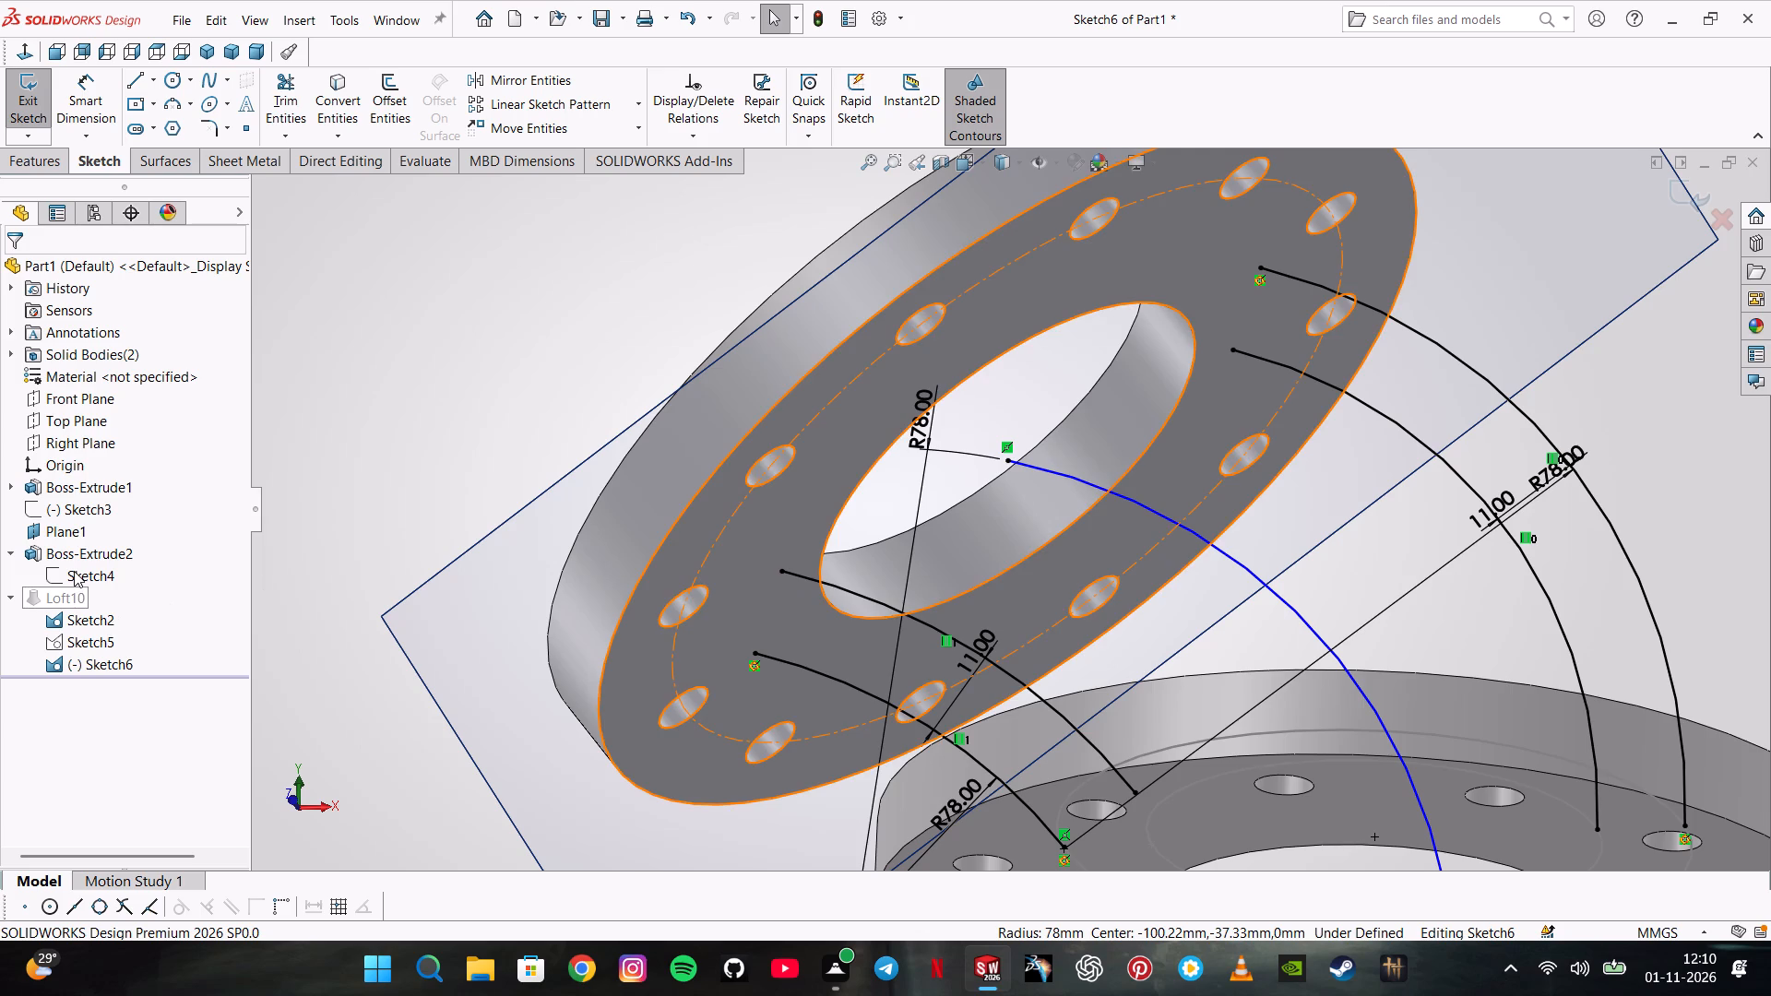
click(90, 645)
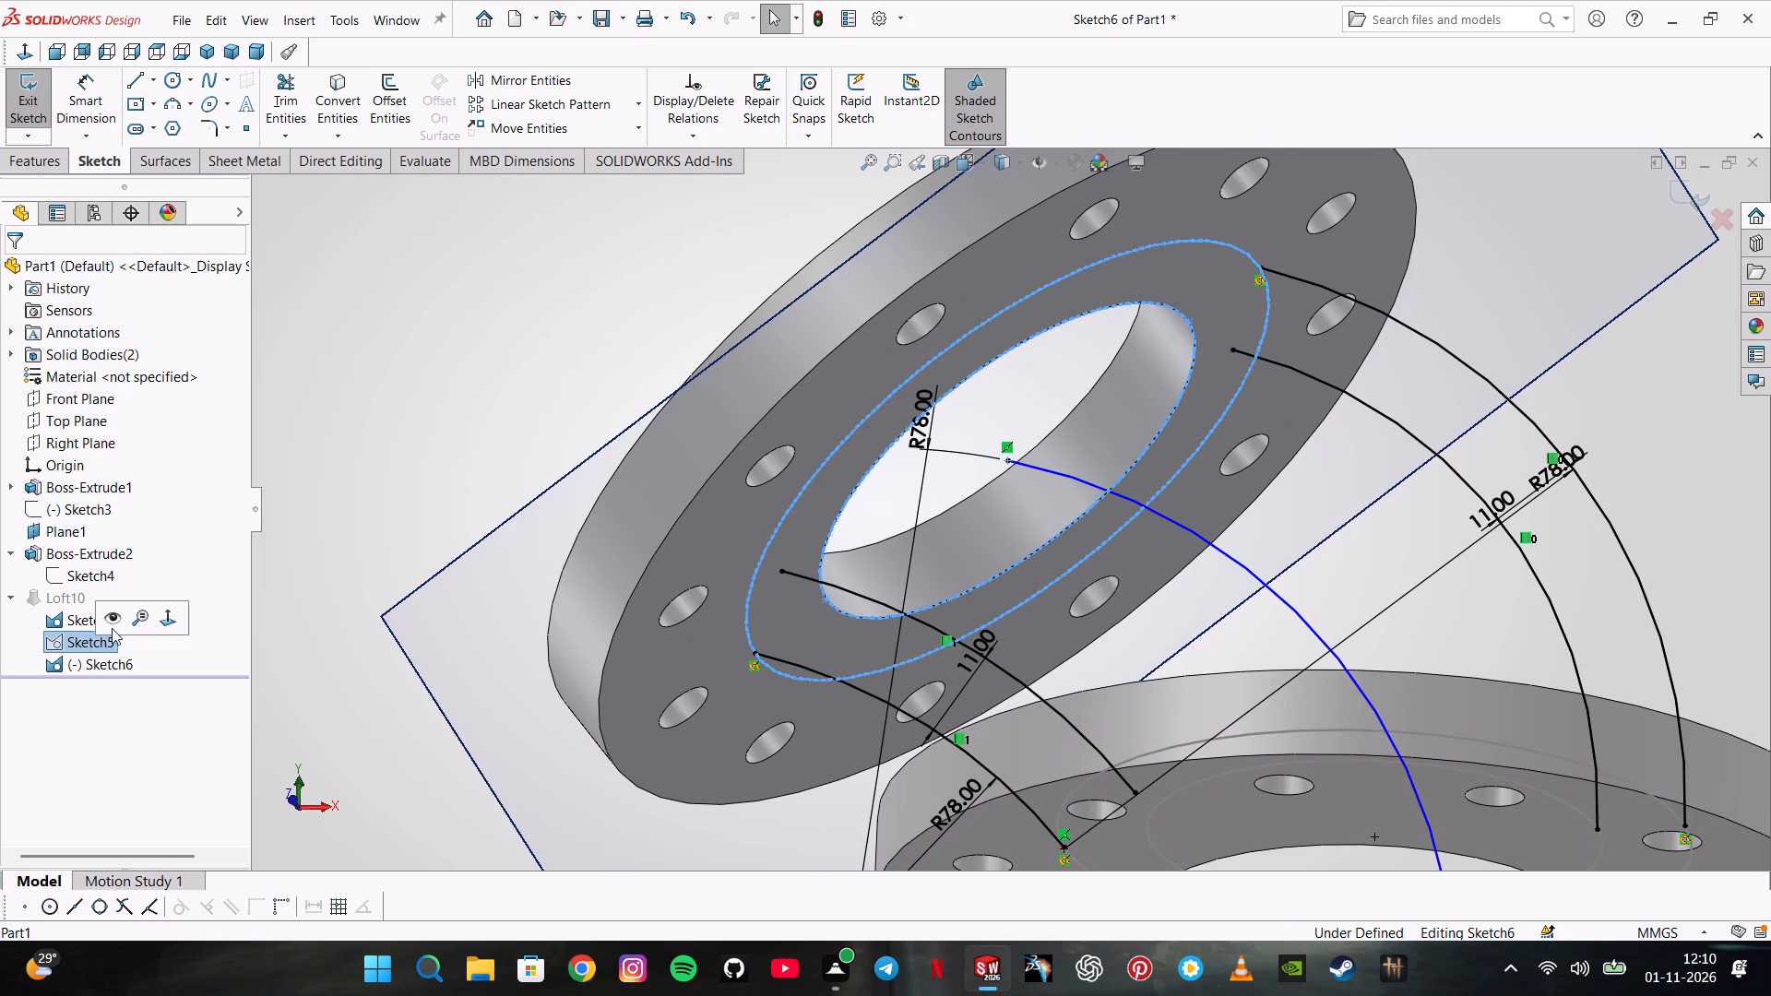
click(114, 624)
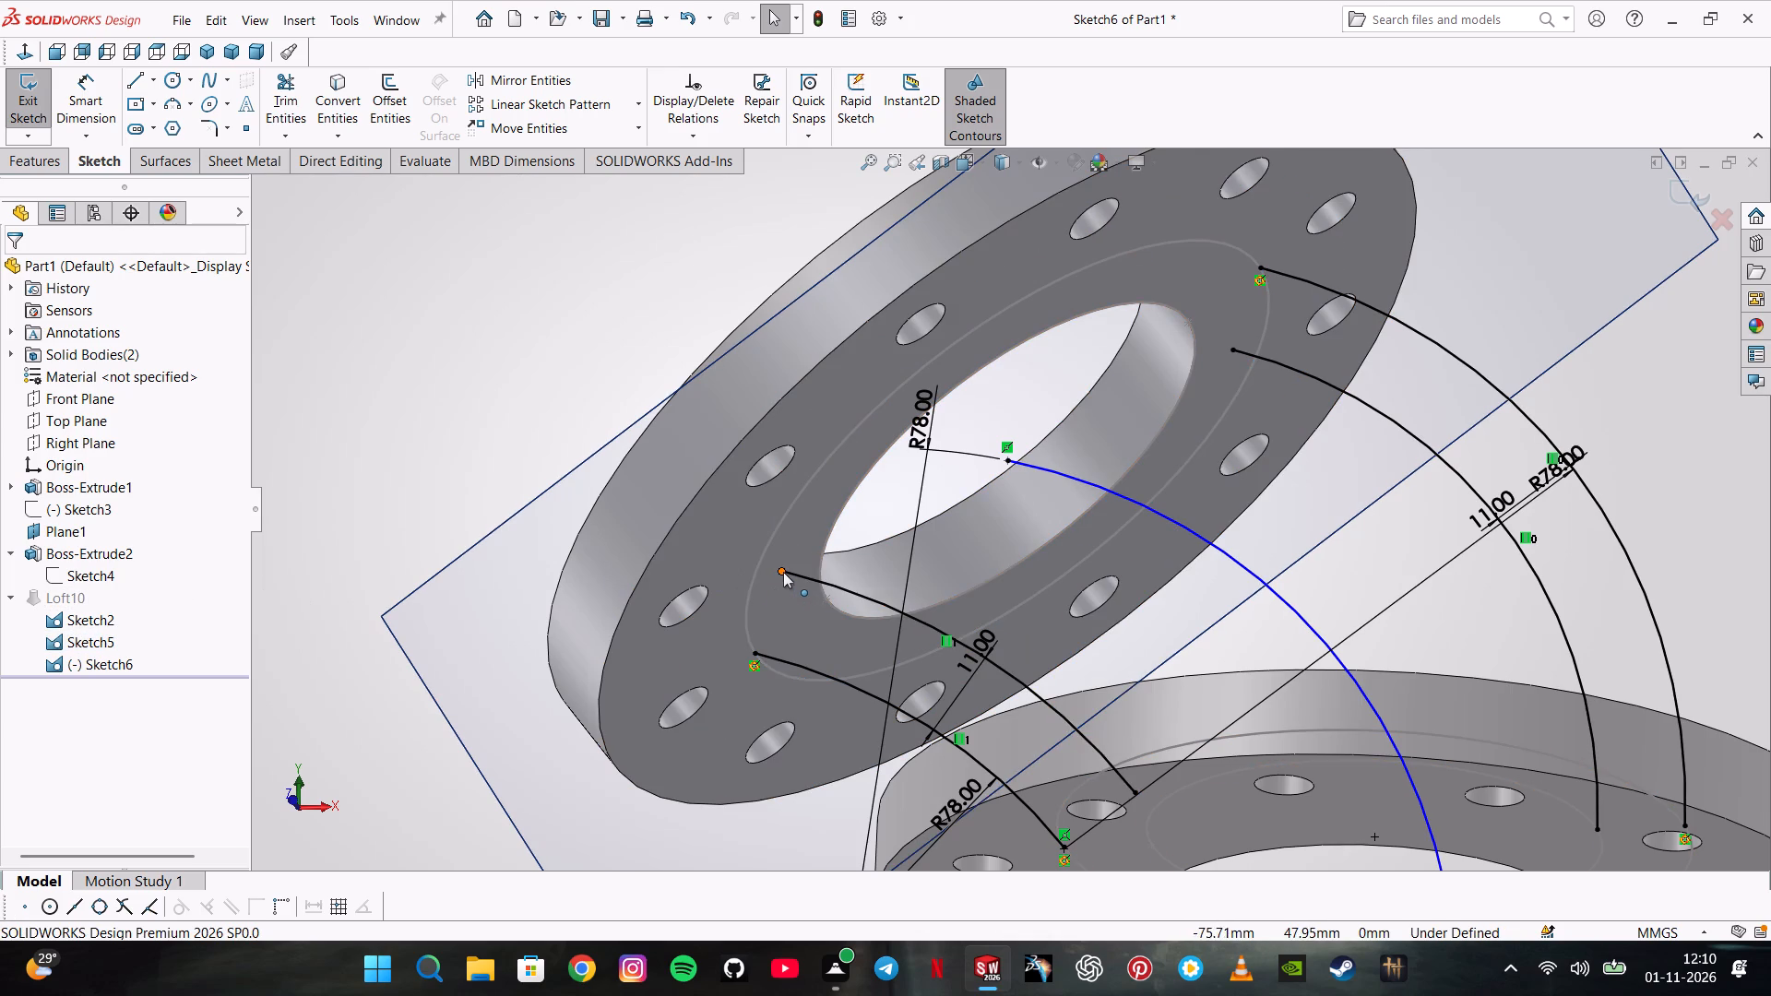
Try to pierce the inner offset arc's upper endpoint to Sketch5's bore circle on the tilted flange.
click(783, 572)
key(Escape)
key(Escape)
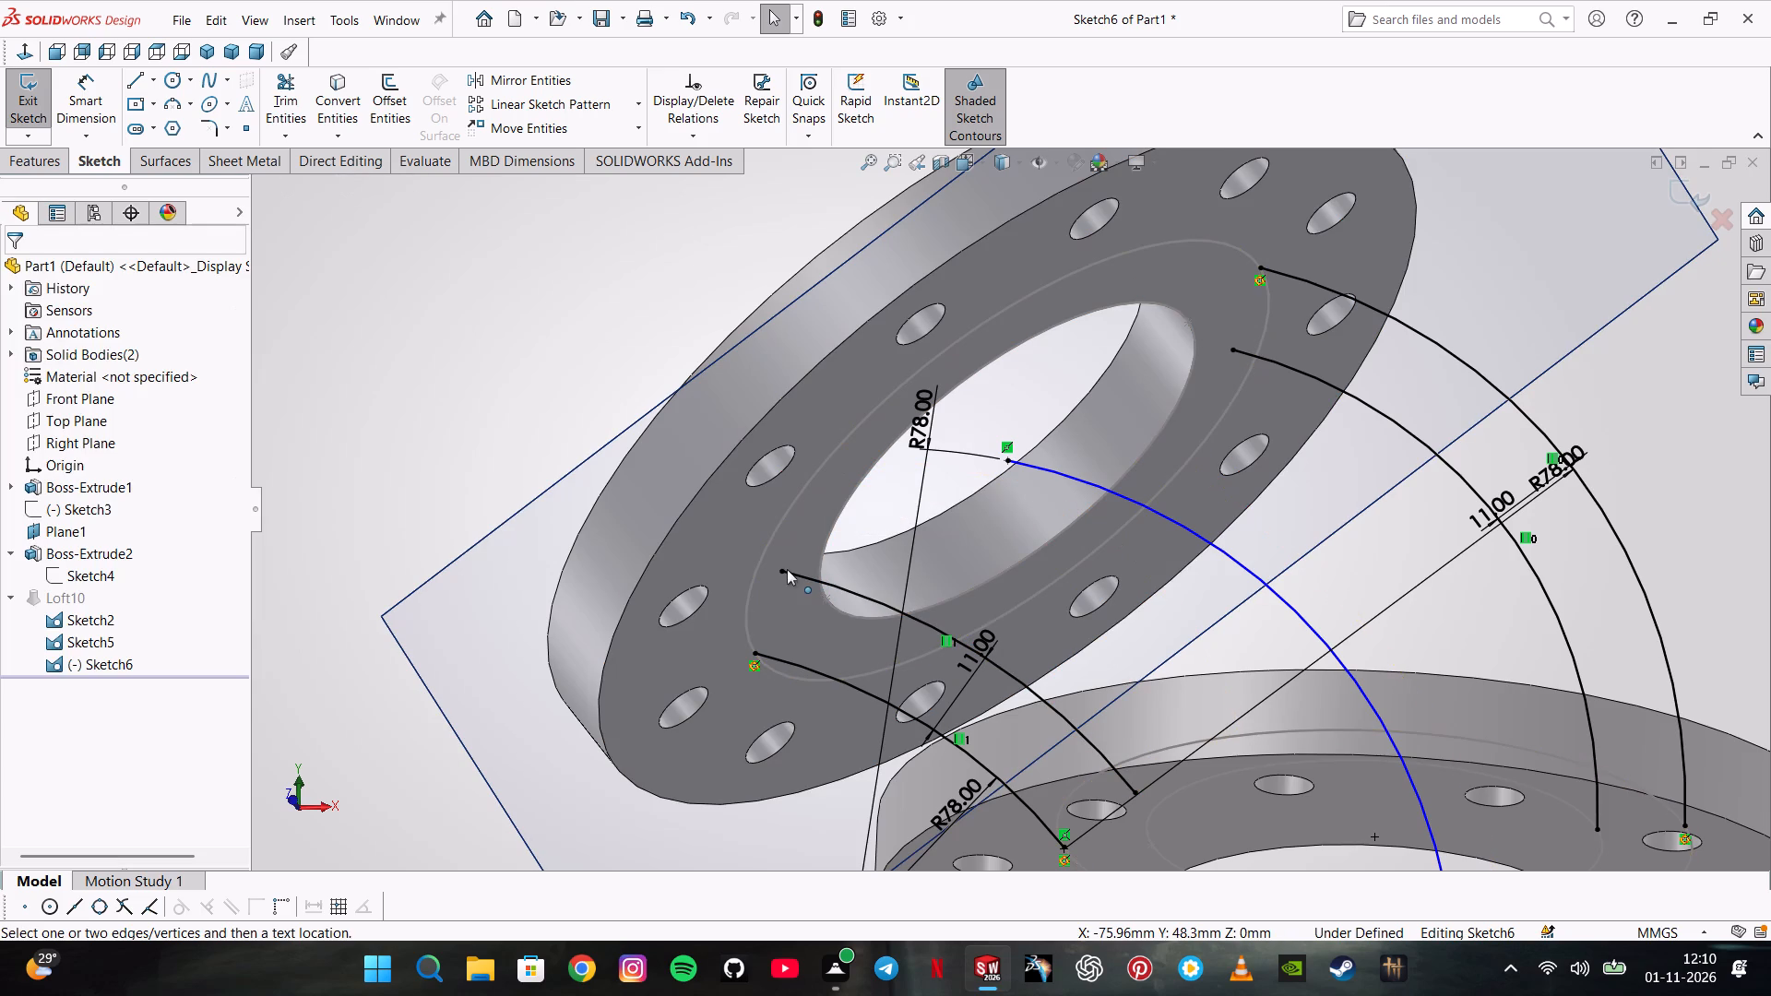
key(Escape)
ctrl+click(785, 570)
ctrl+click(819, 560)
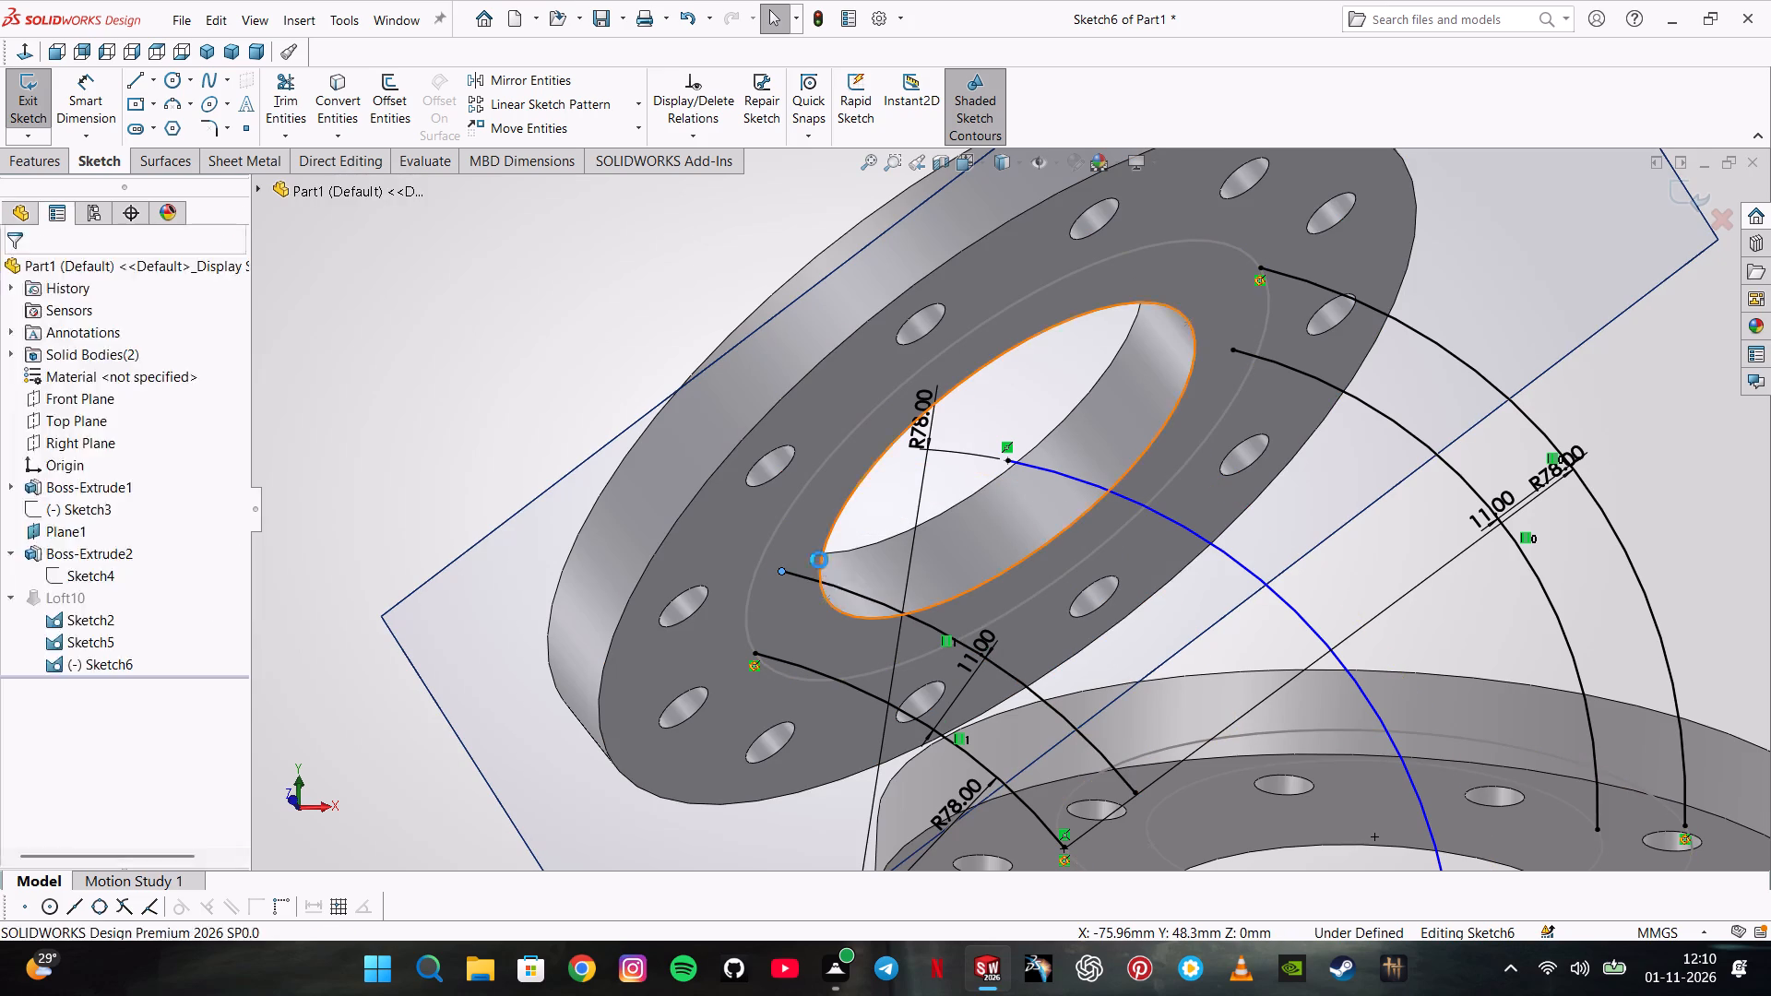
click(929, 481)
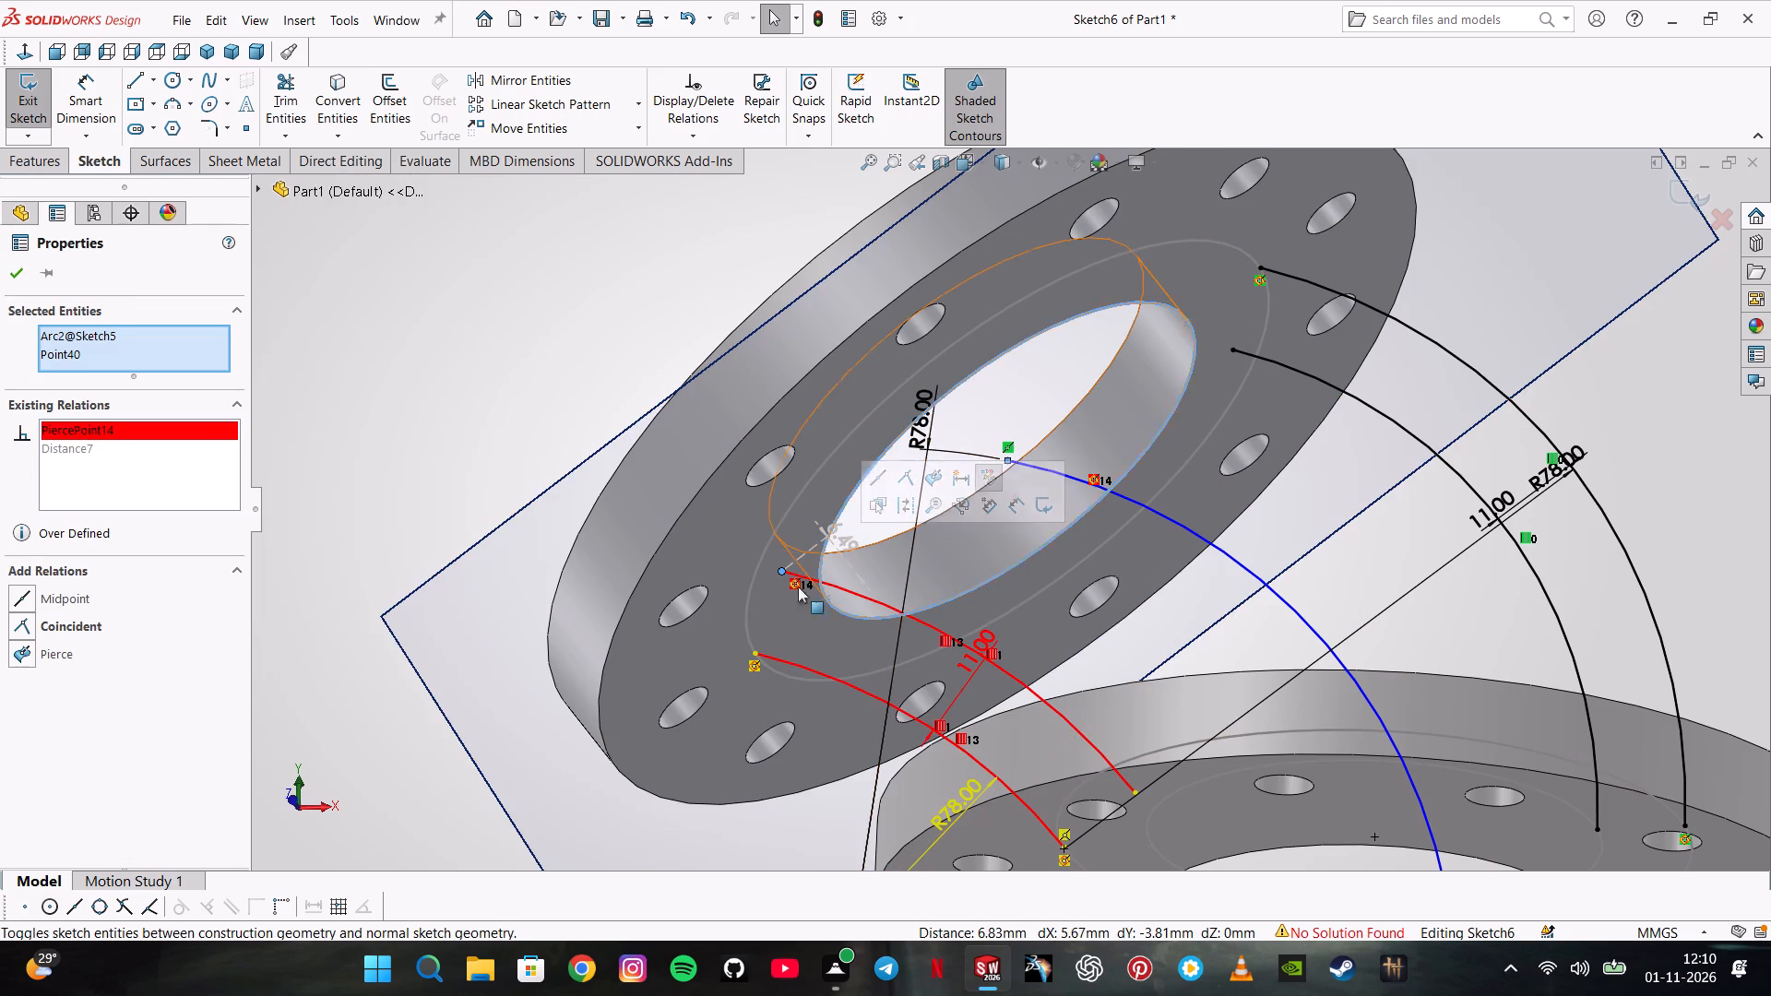
Undo the pierce relation, the showing of Sketch5 and both 11 mm guide-arc offsets in Sketch6.
key(Escape)
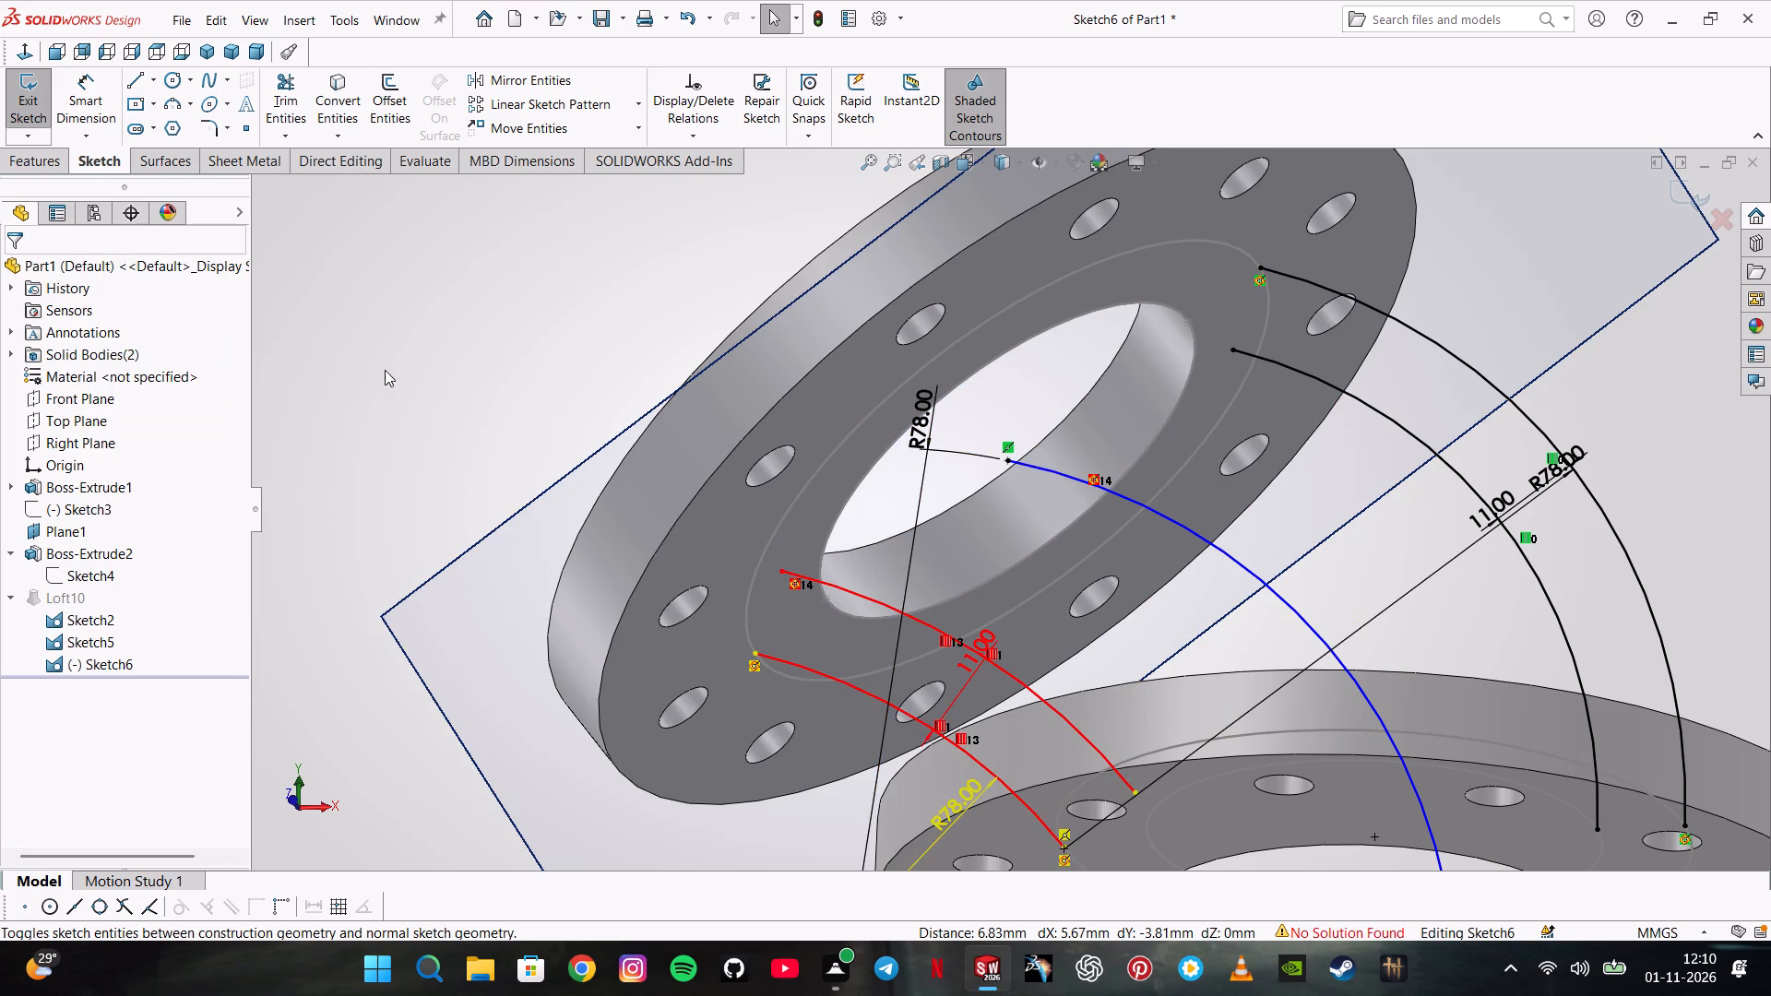
key(Escape)
key(ctrl+z)
key(ctrl+z)
key(ctrl+z)
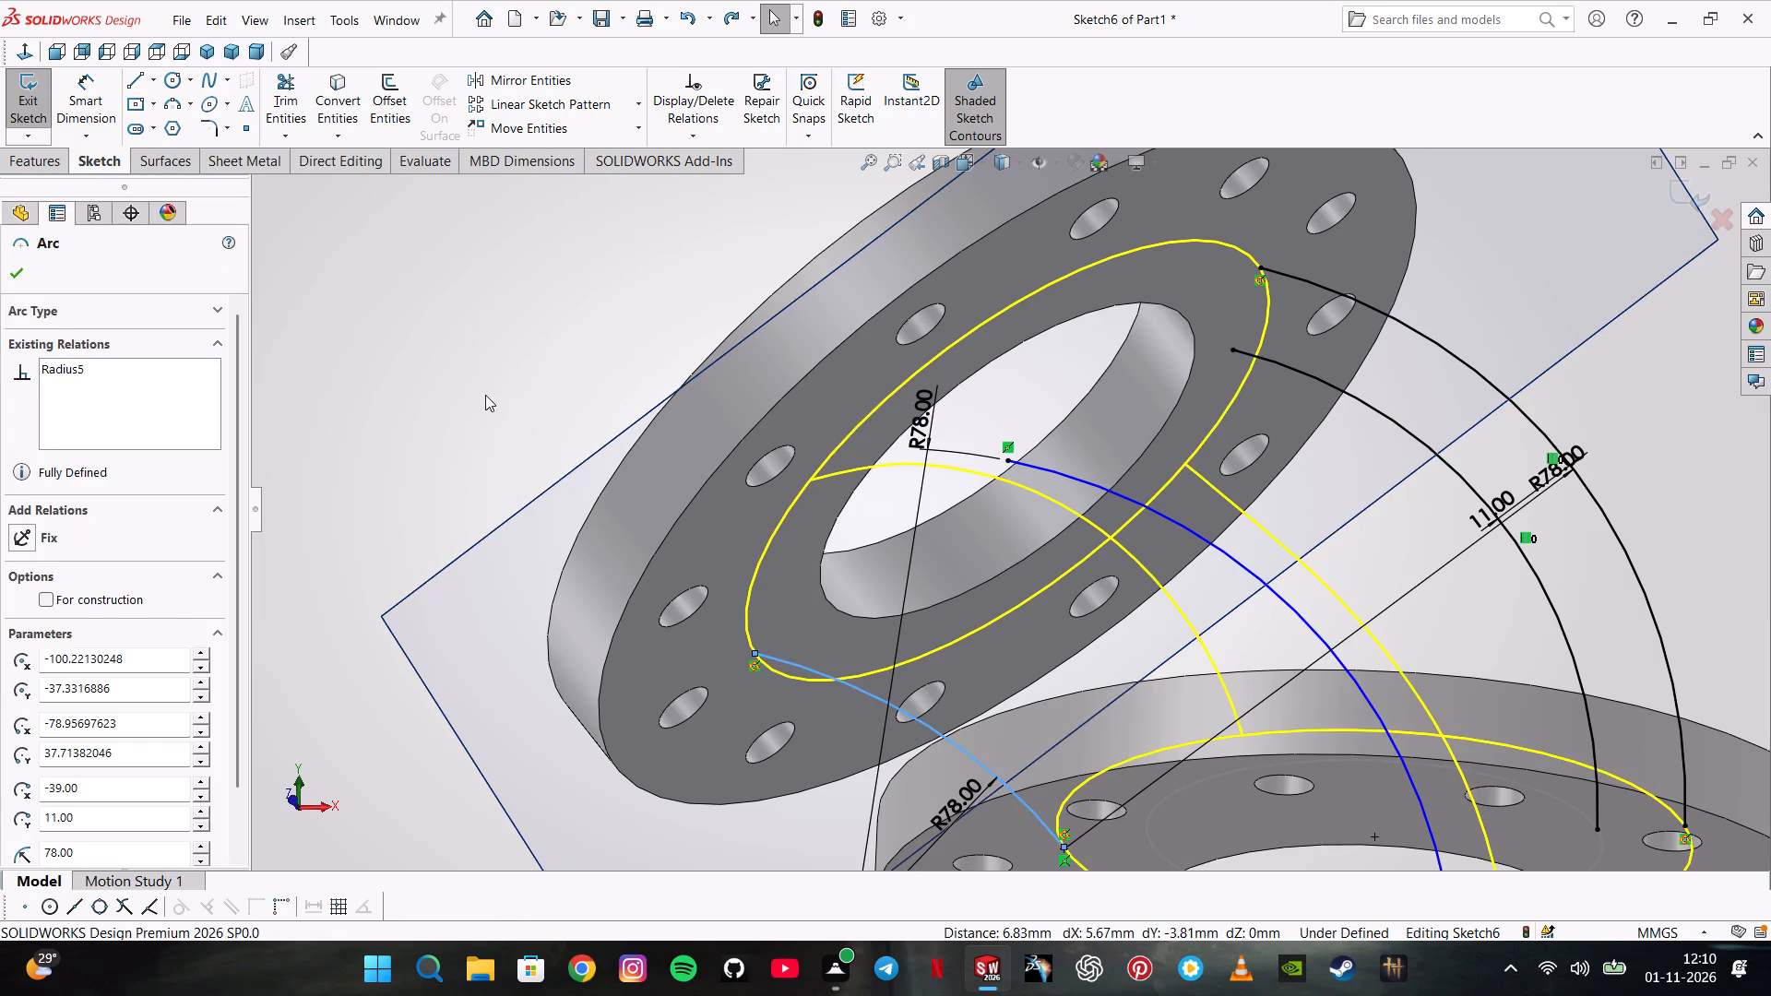
key(ctrl+z)
key(Escape)
key(Escape)
key(Escape)
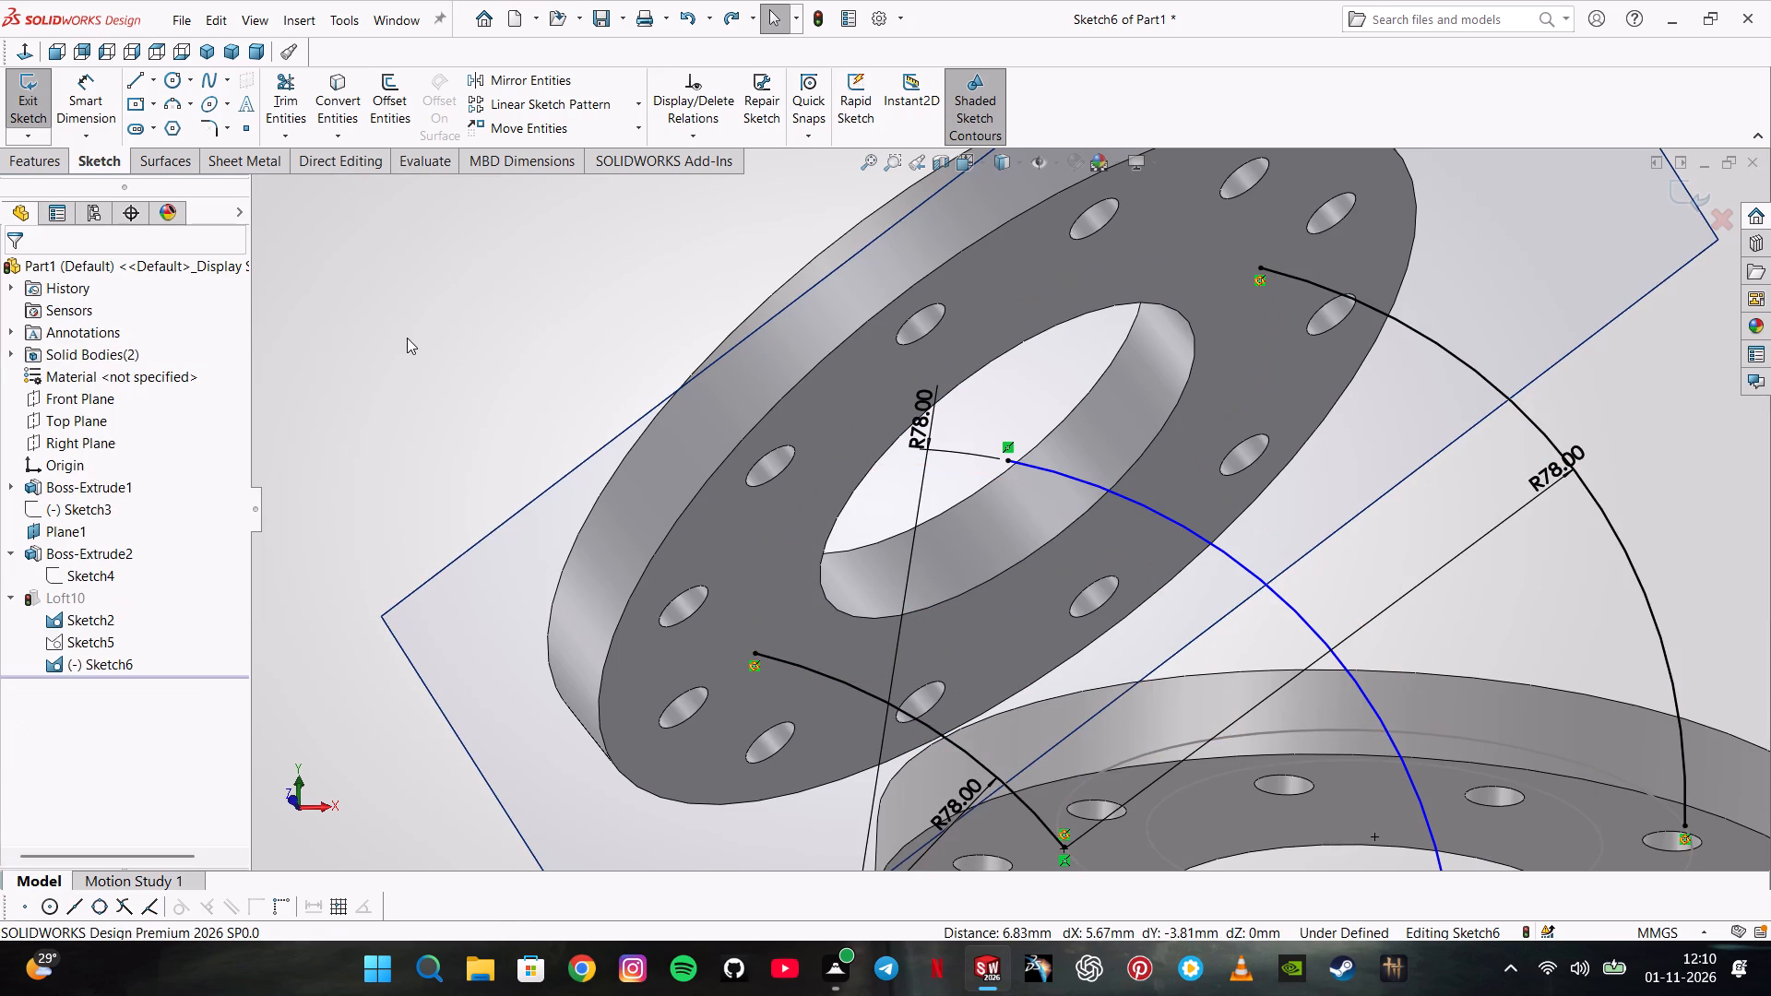
In front view, sketch two three-point arcs of about R39 and R60 between the flanges, each just inside an existing outer guide arc.
click(30, 44)
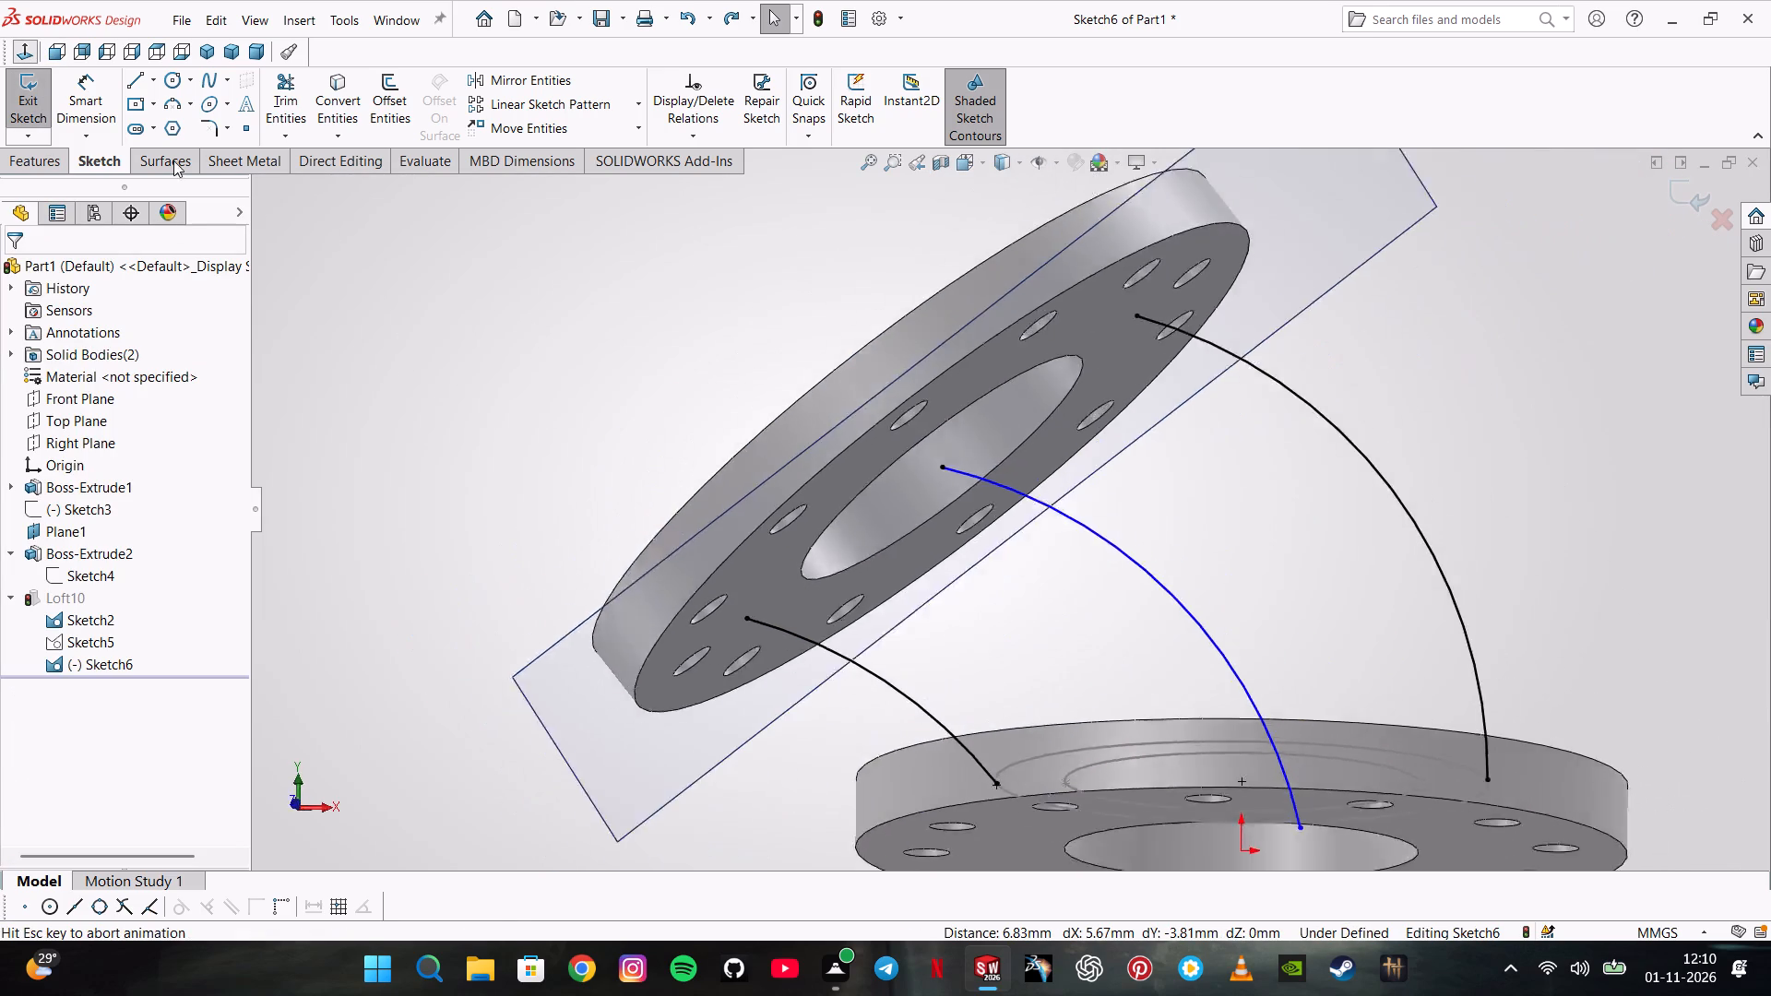
click(176, 98)
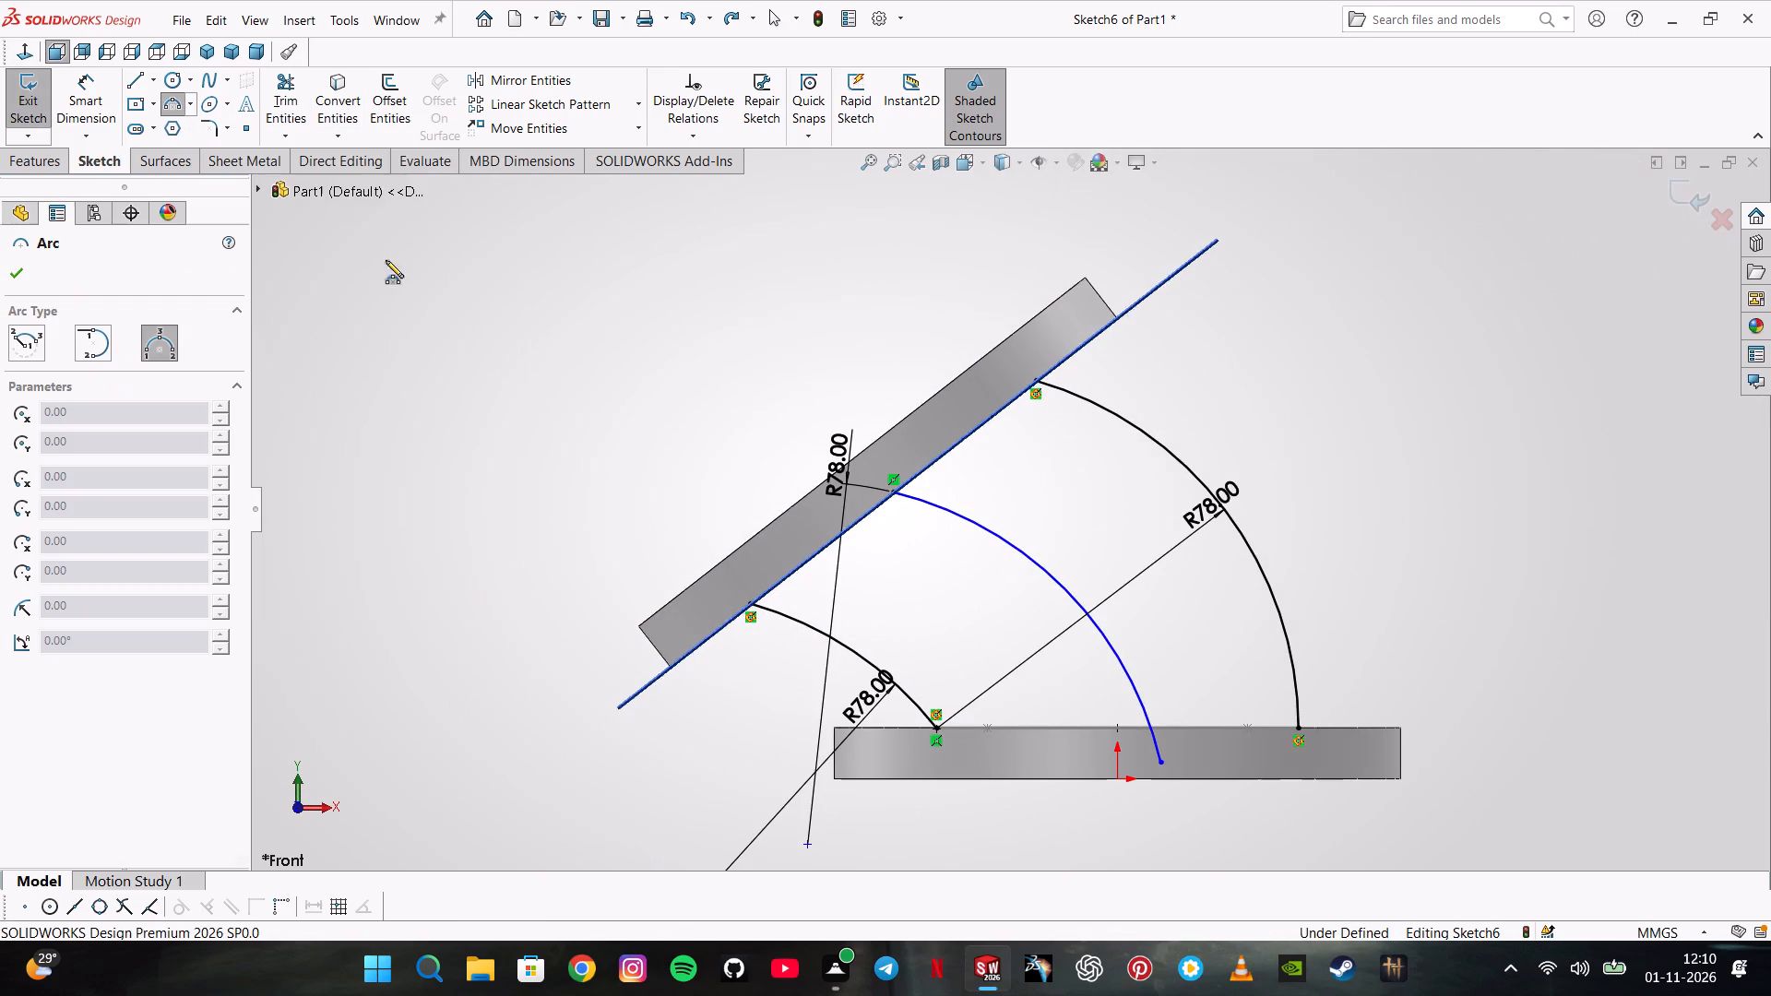
click(810, 559)
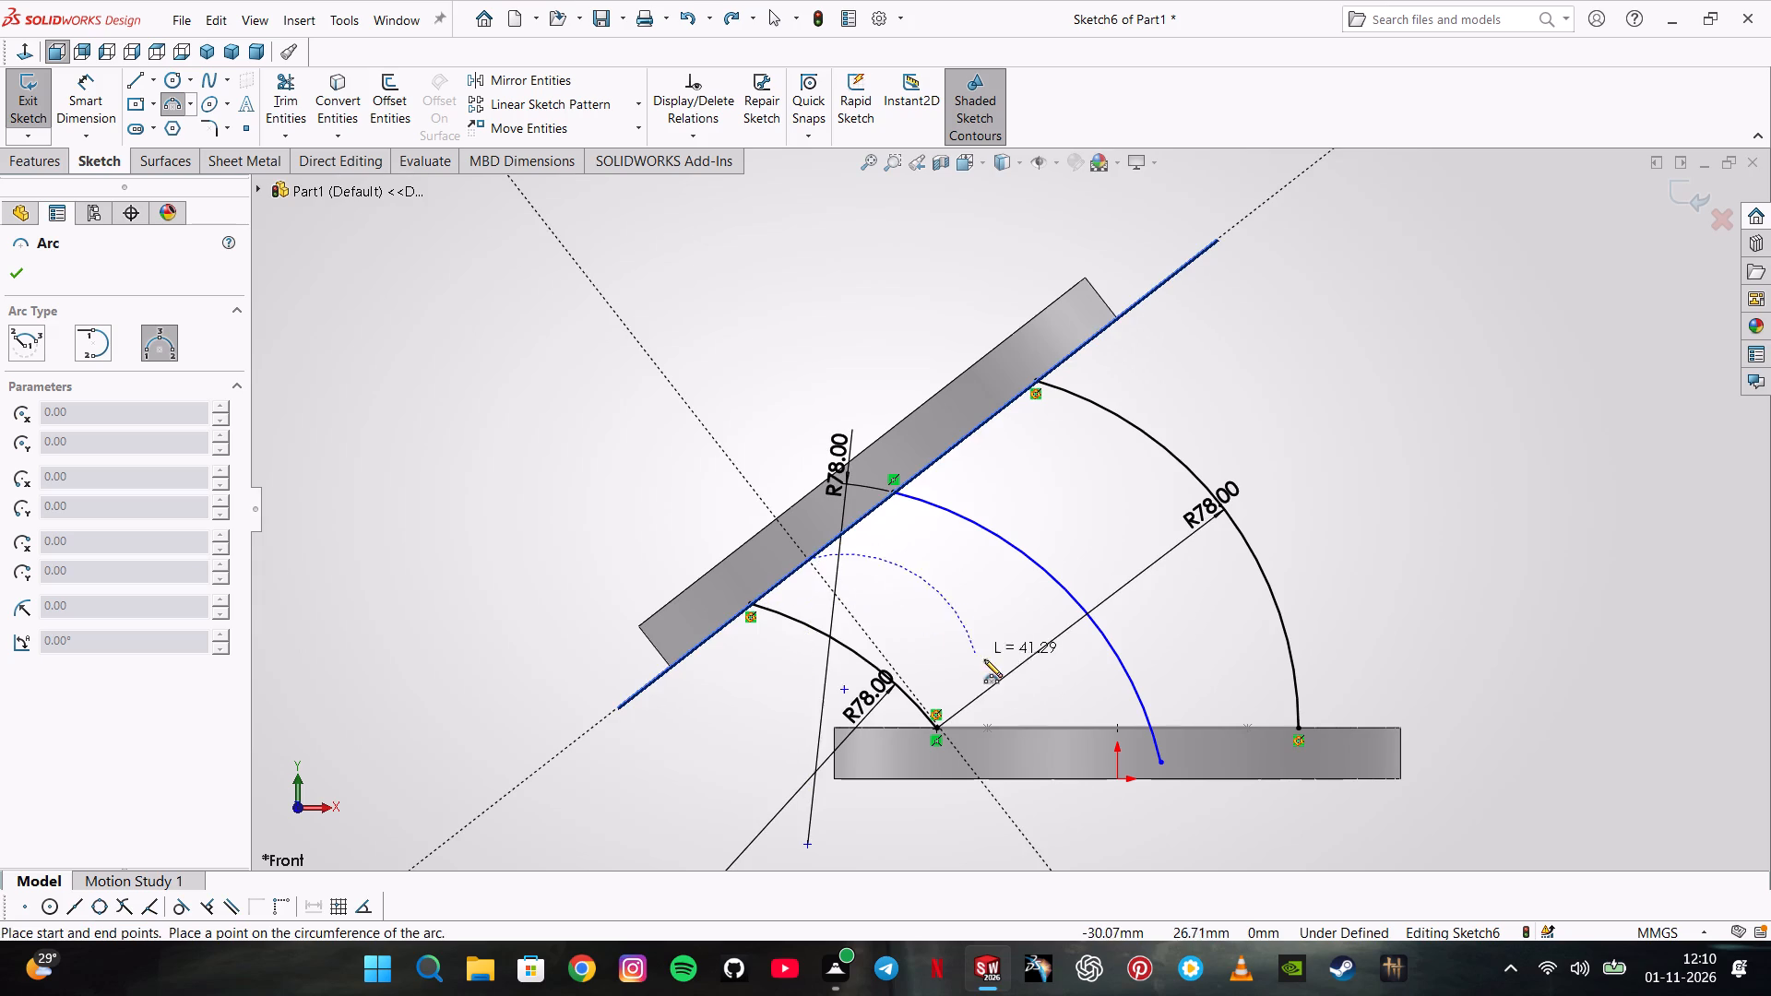
click(1003, 728)
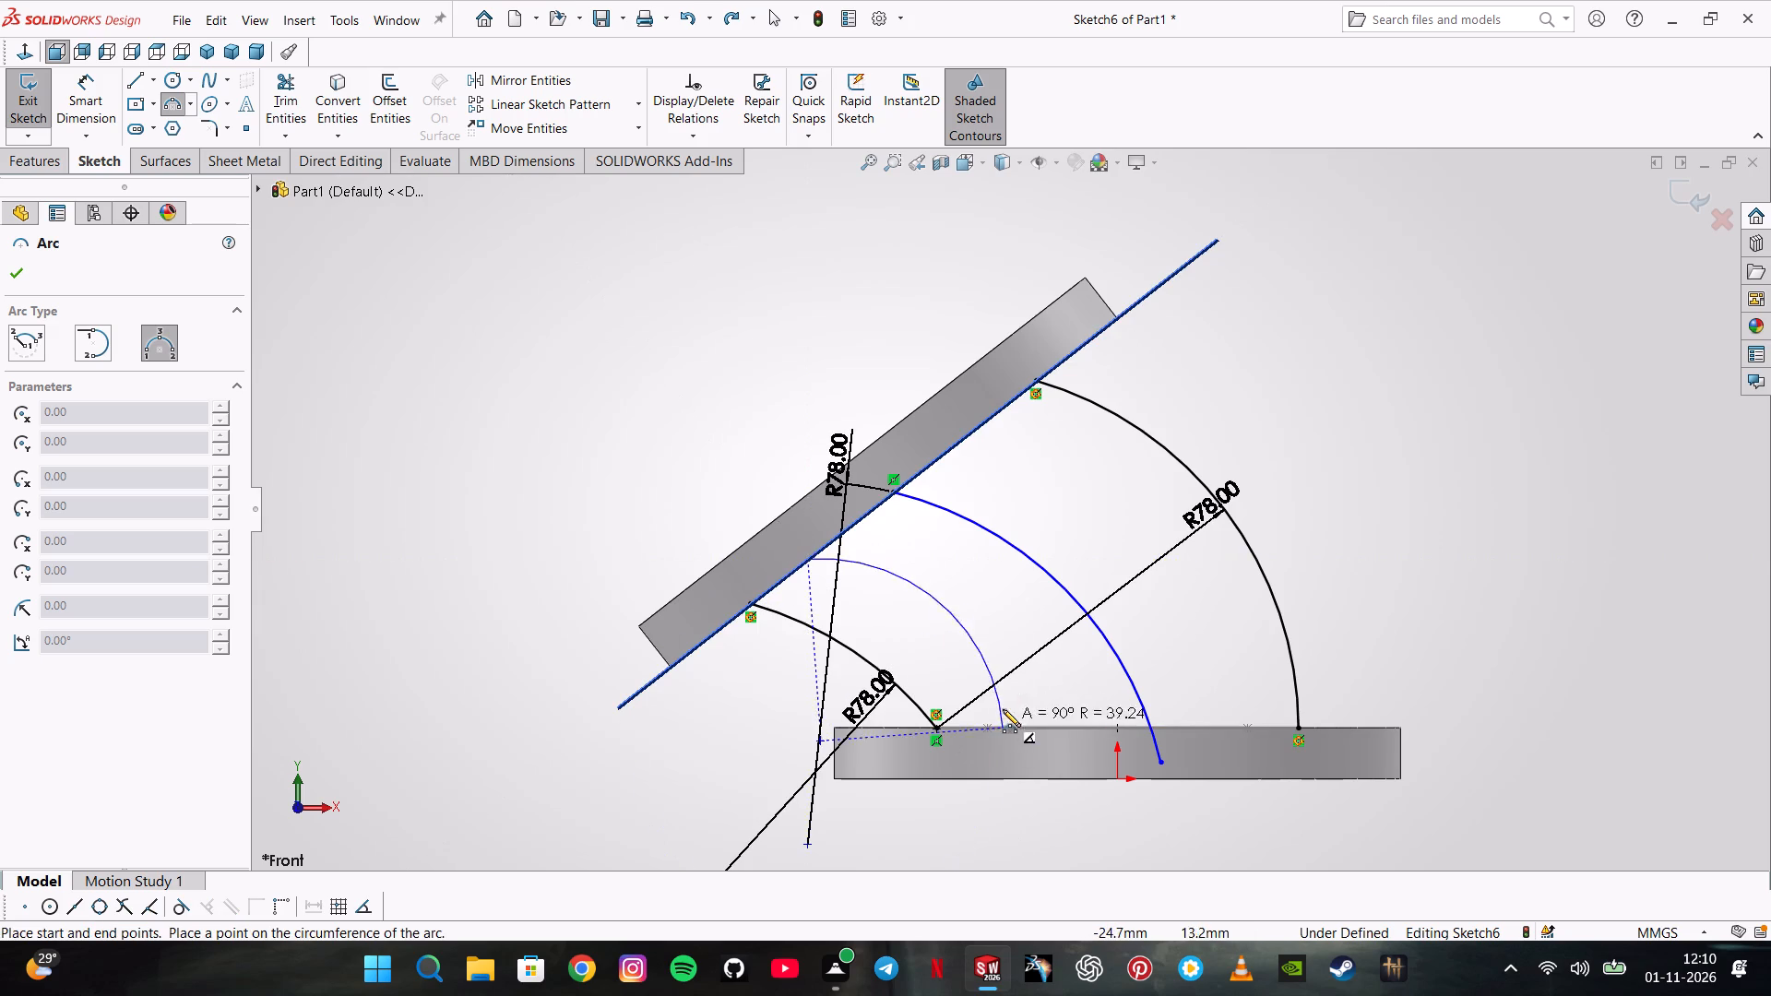
click(994, 680)
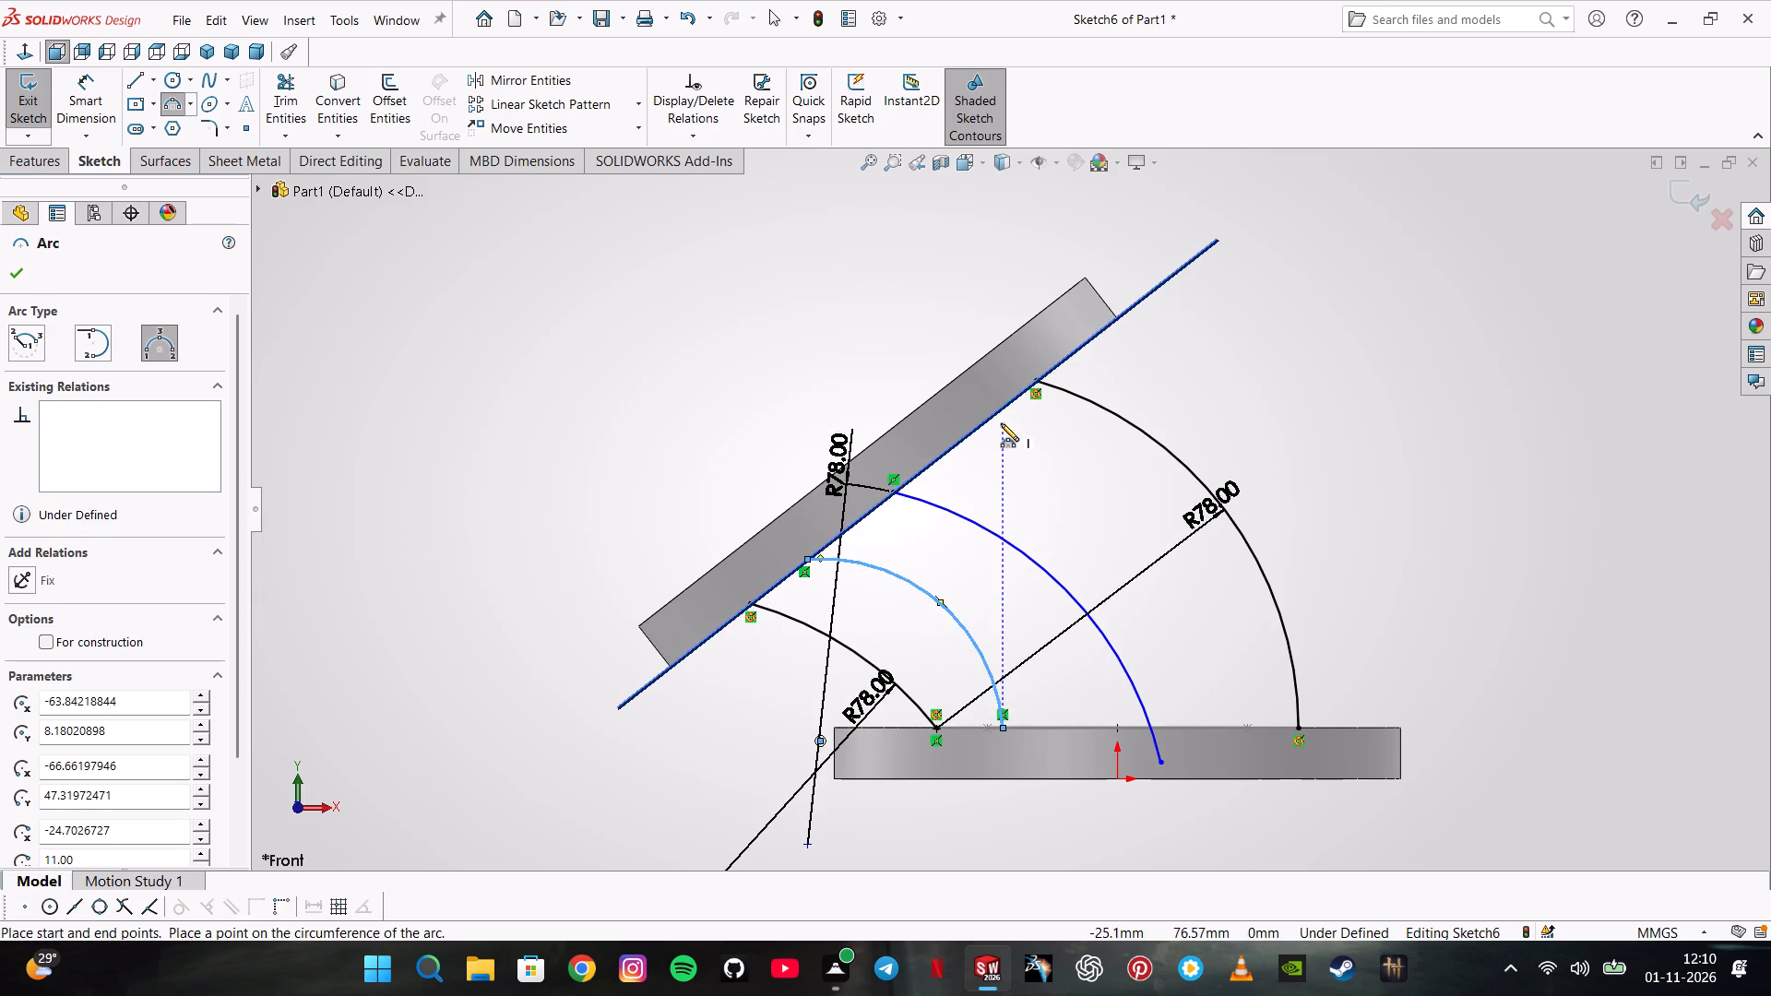
click(996, 411)
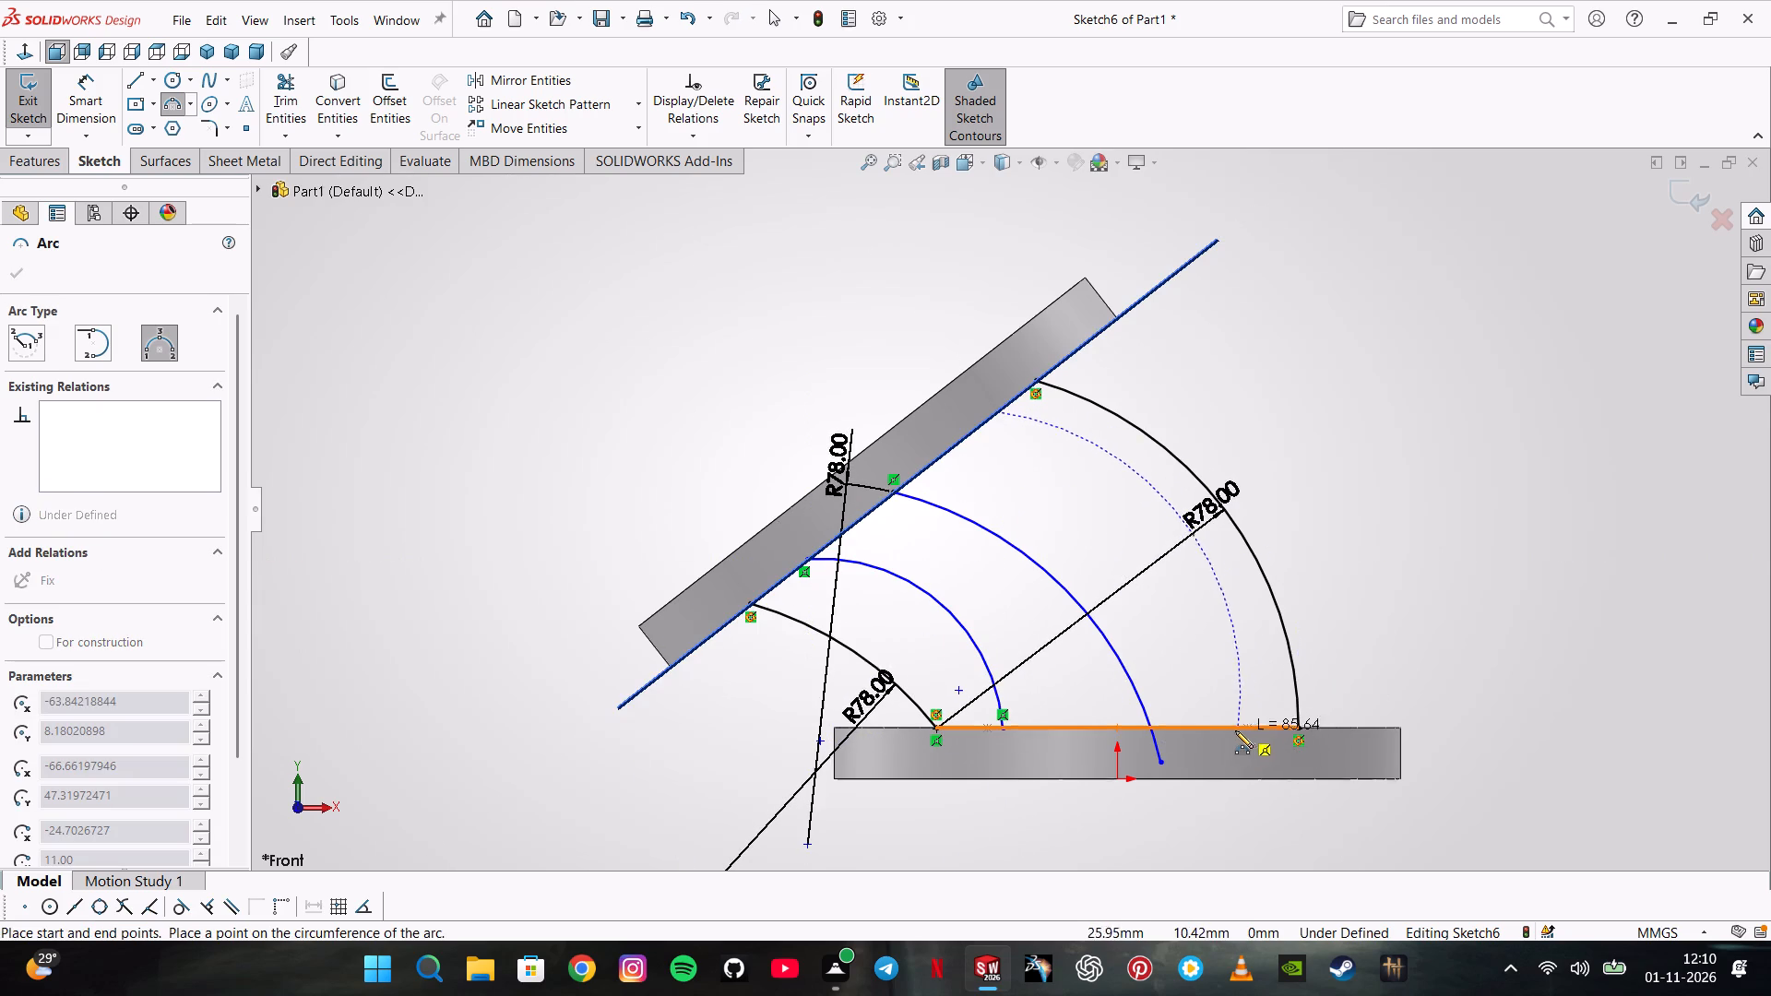
click(1229, 730)
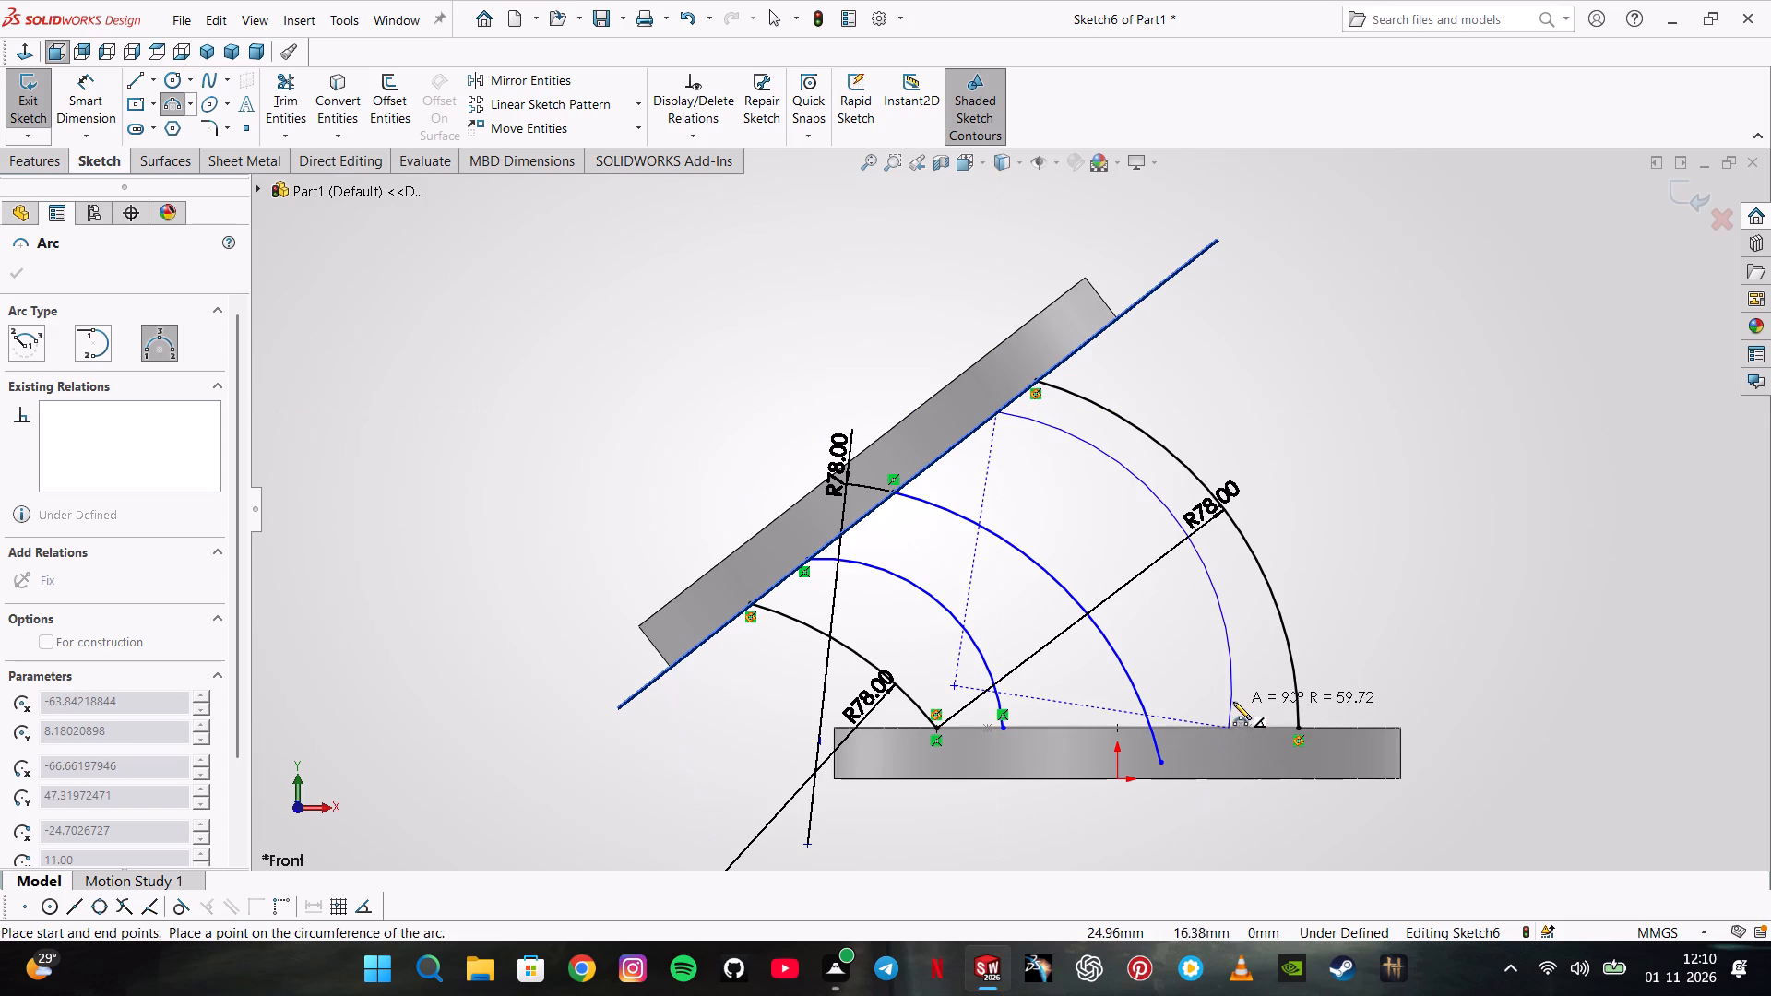
click(1230, 686)
Dimension both new guide arcs in Sketch6 with a radius of 78 mm.
click(66, 102)
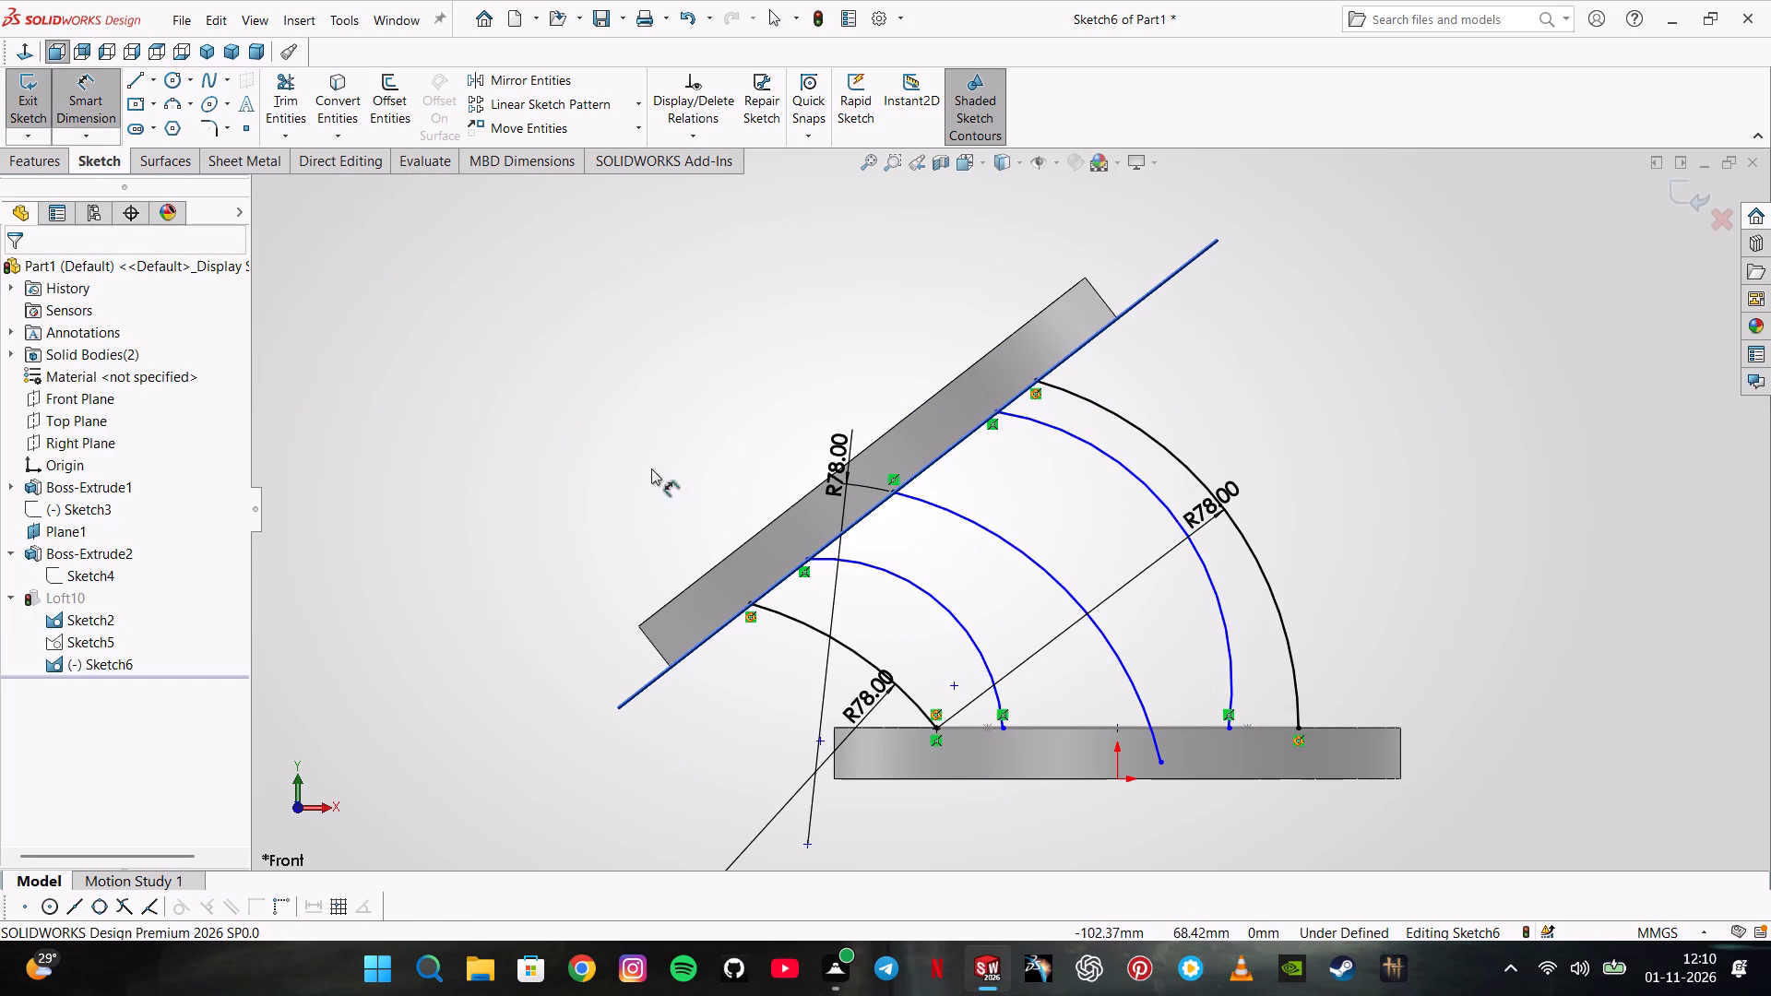
click(901, 576)
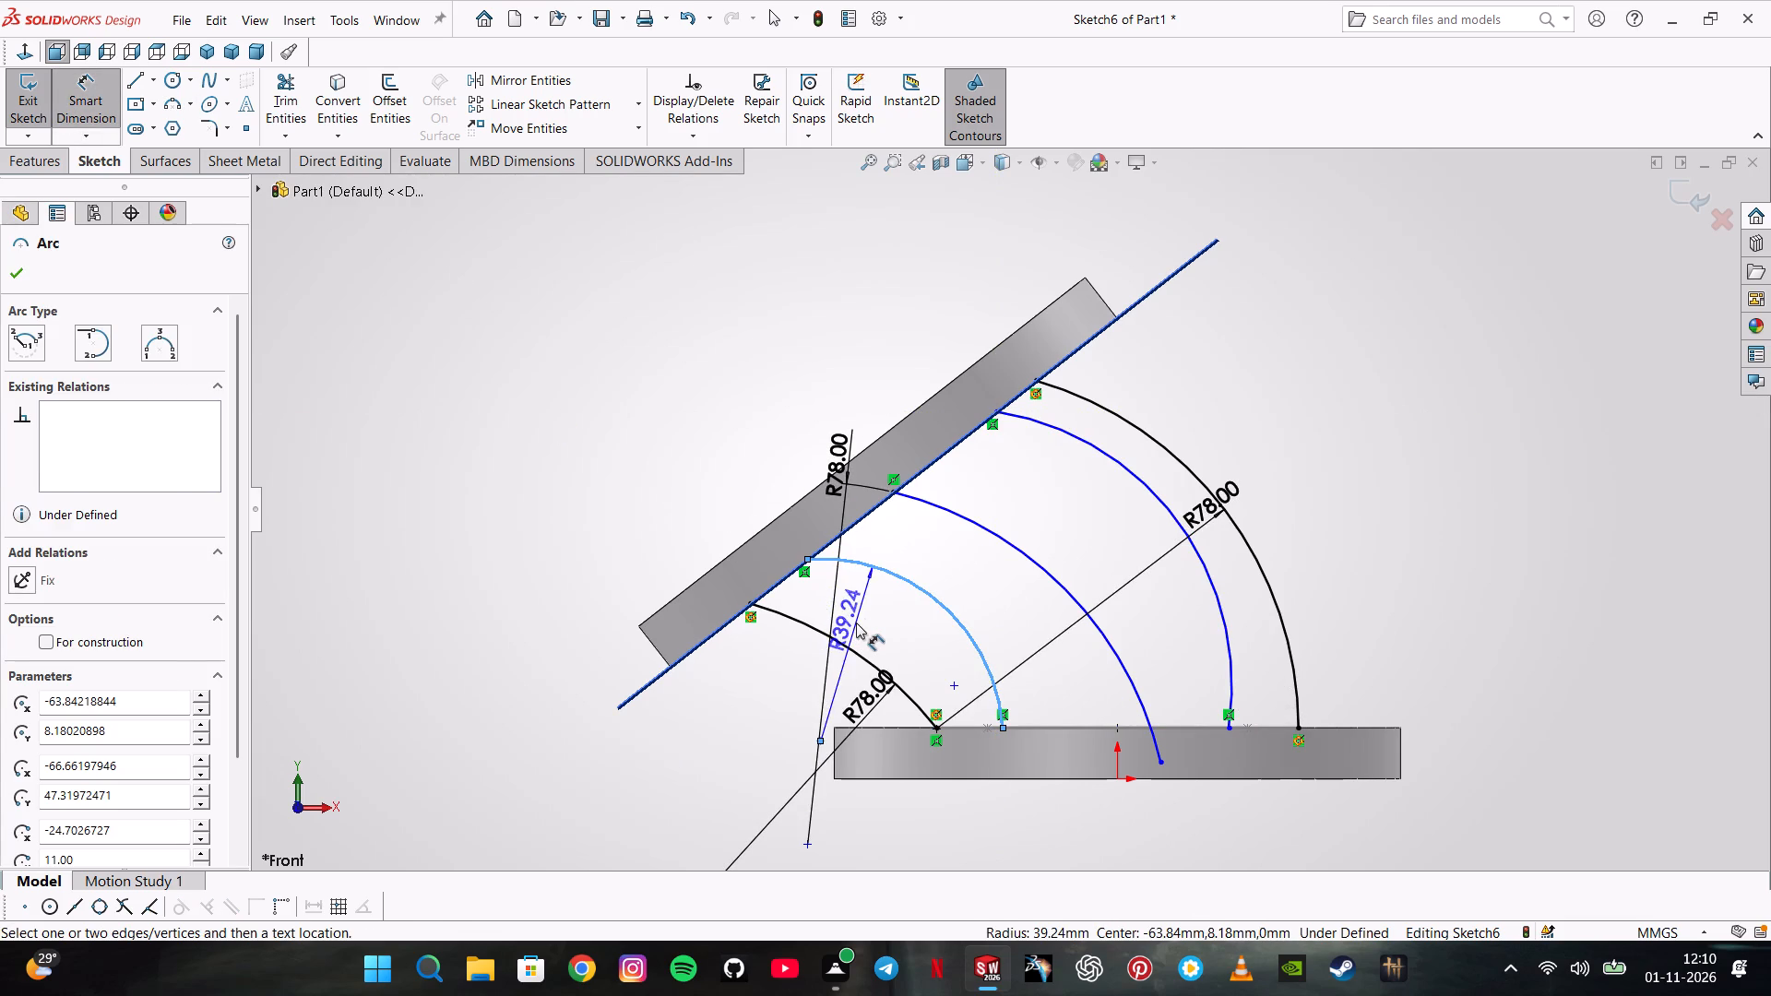
click(856, 622)
text(78)
key(Return)
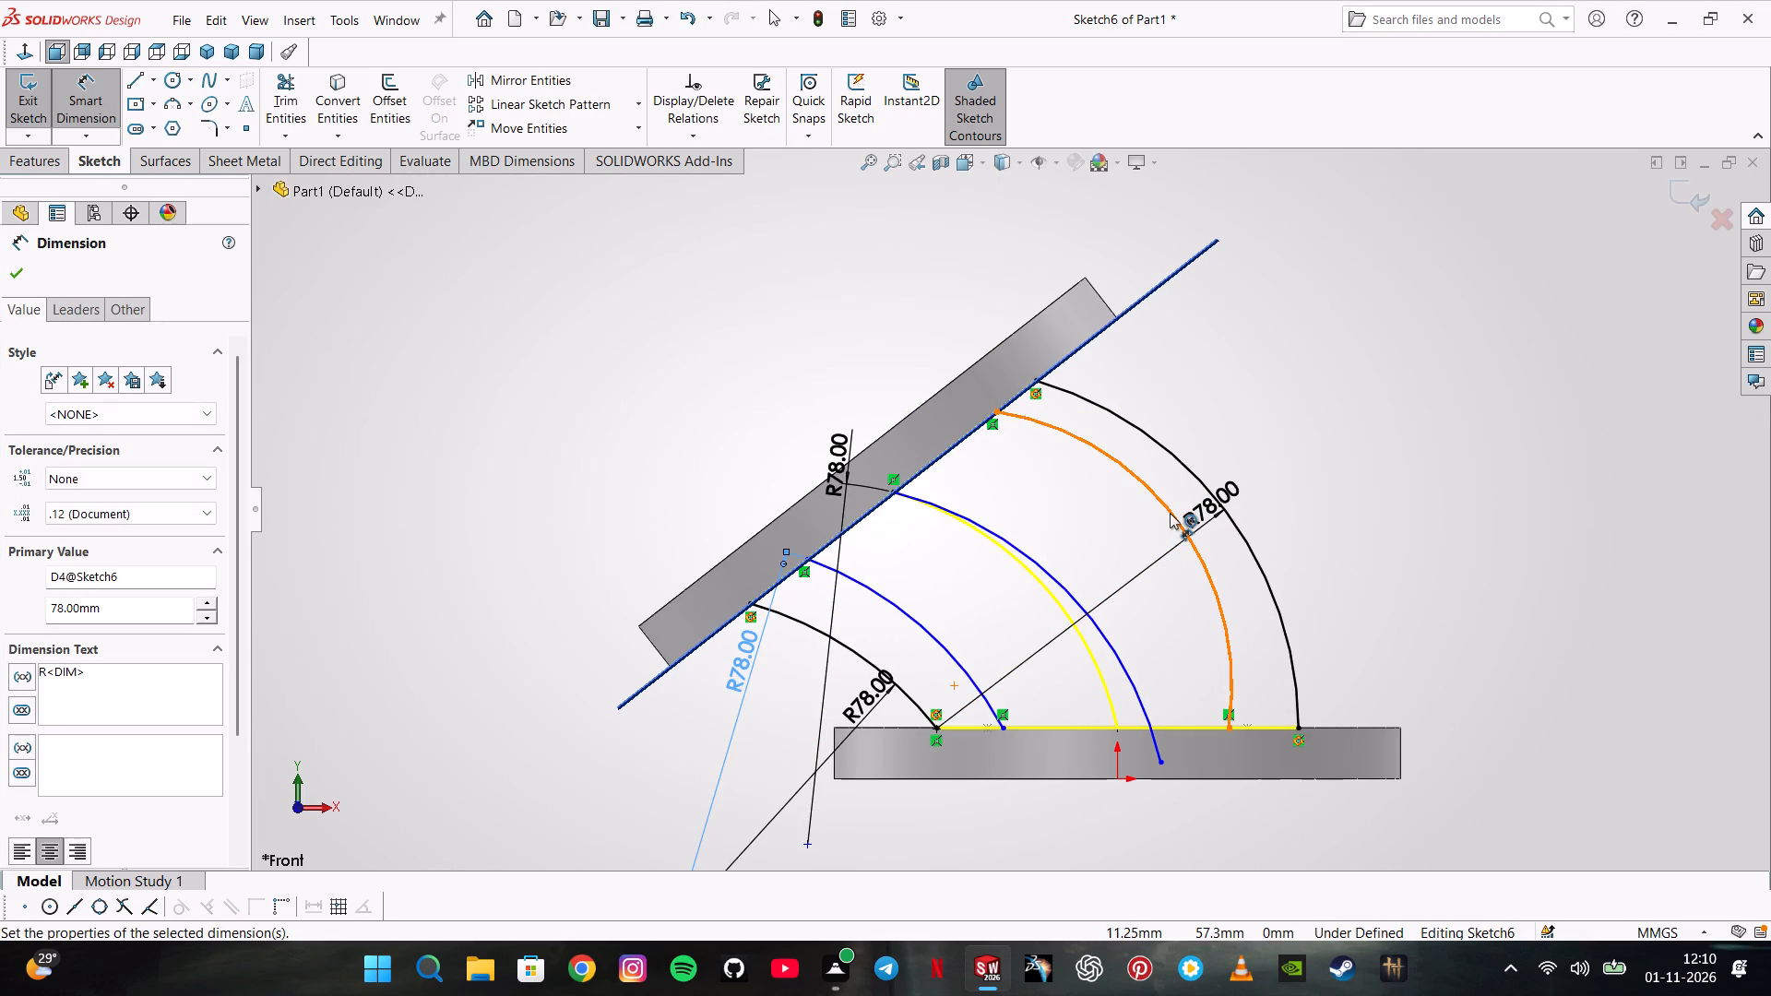
click(1165, 511)
click(1130, 526)
text(78)
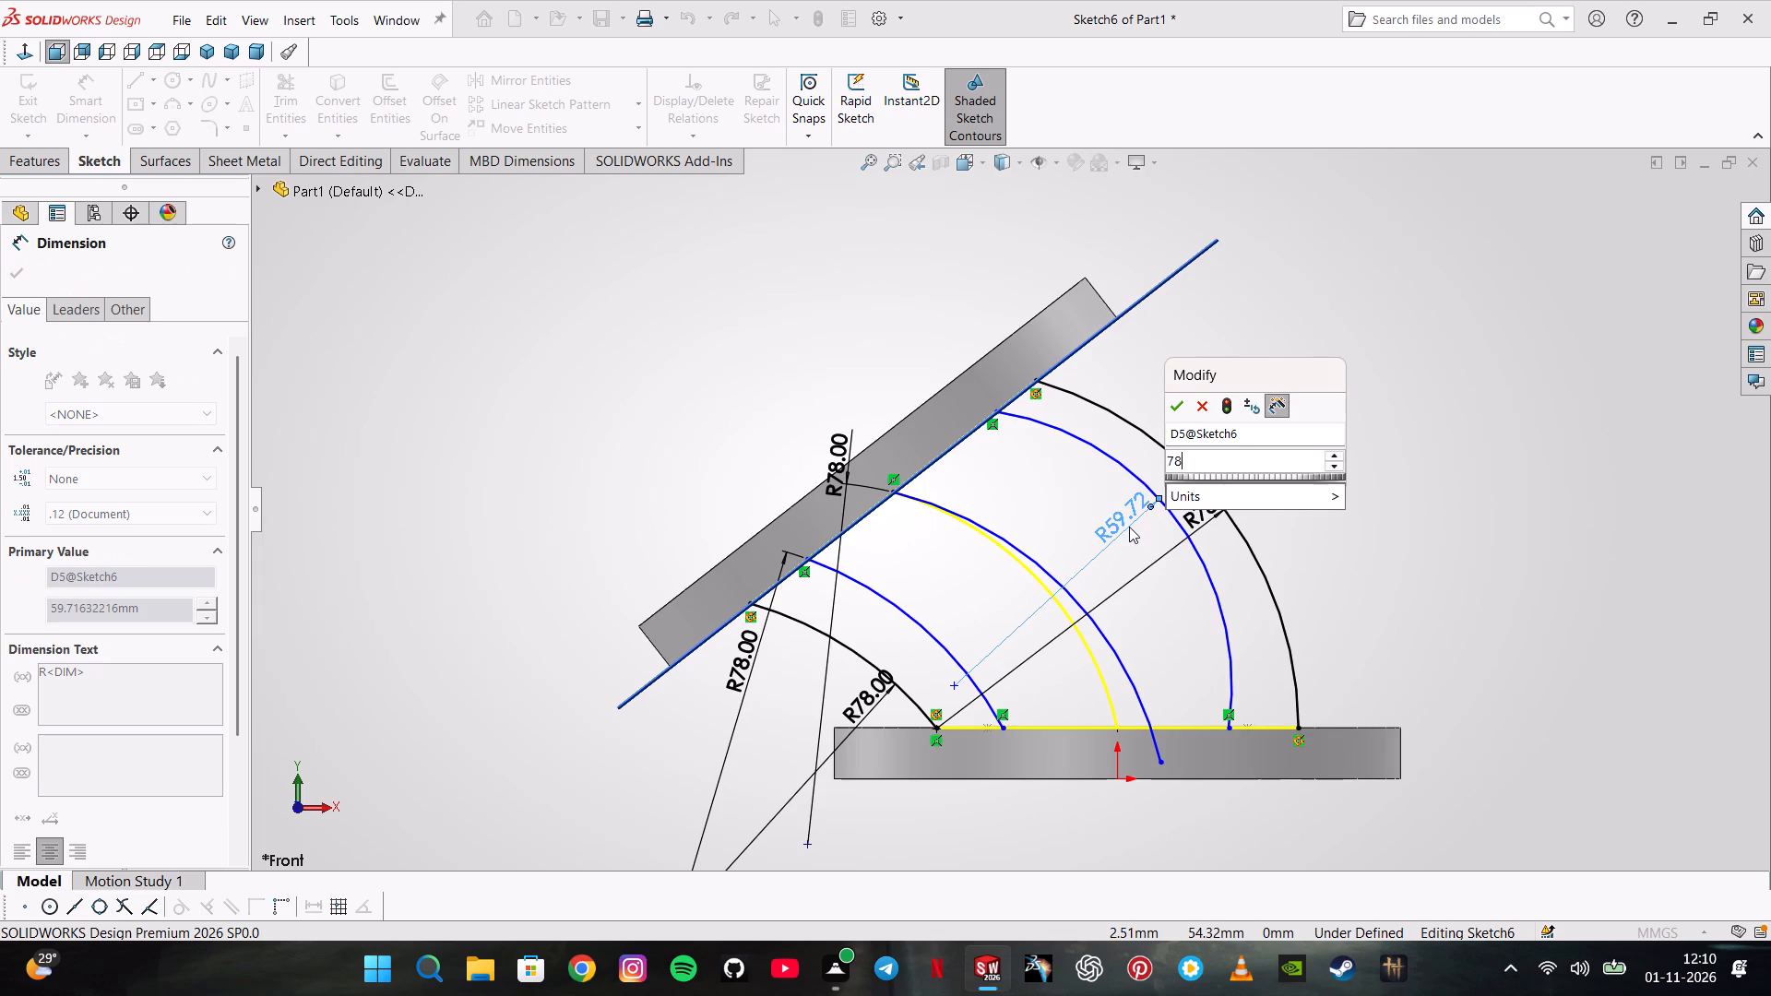
key(Return)
scroll(1121, 512, down, 2)
key(Escape)
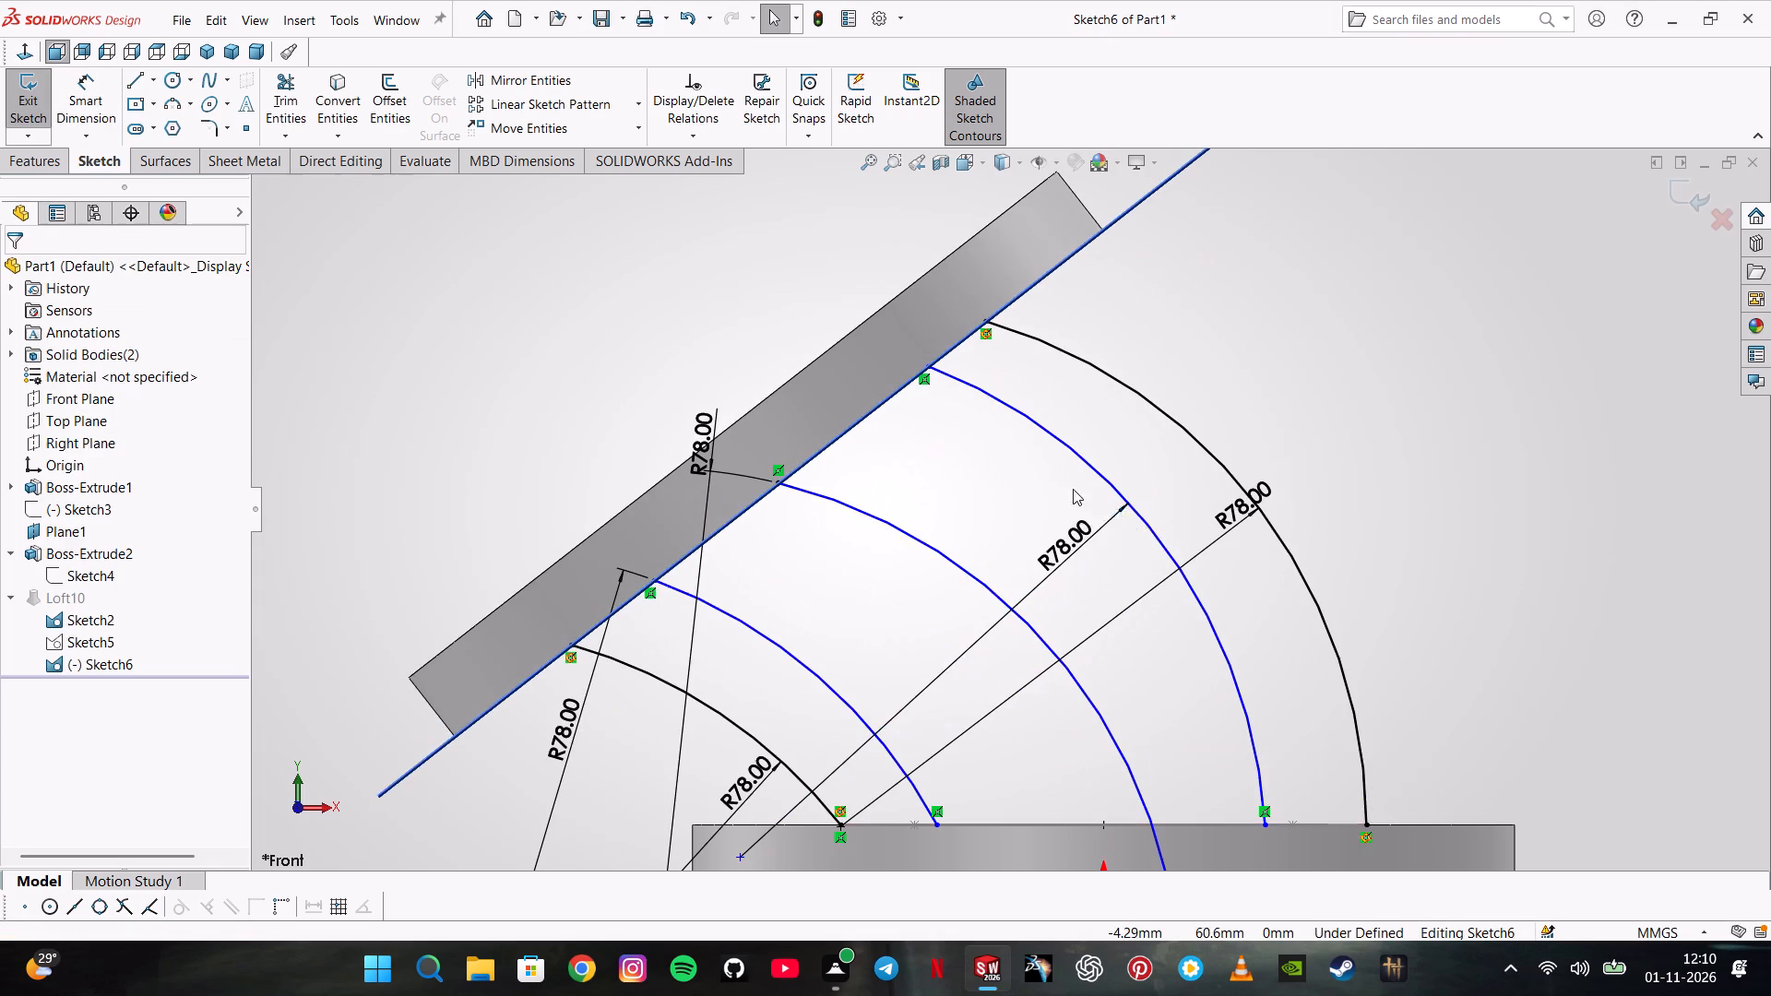
key(Escape)
Pierce the upper endpoint of the new outer guide arc to the tilted flange's bore edge.
middle_drag(945, 531, 912, 480)
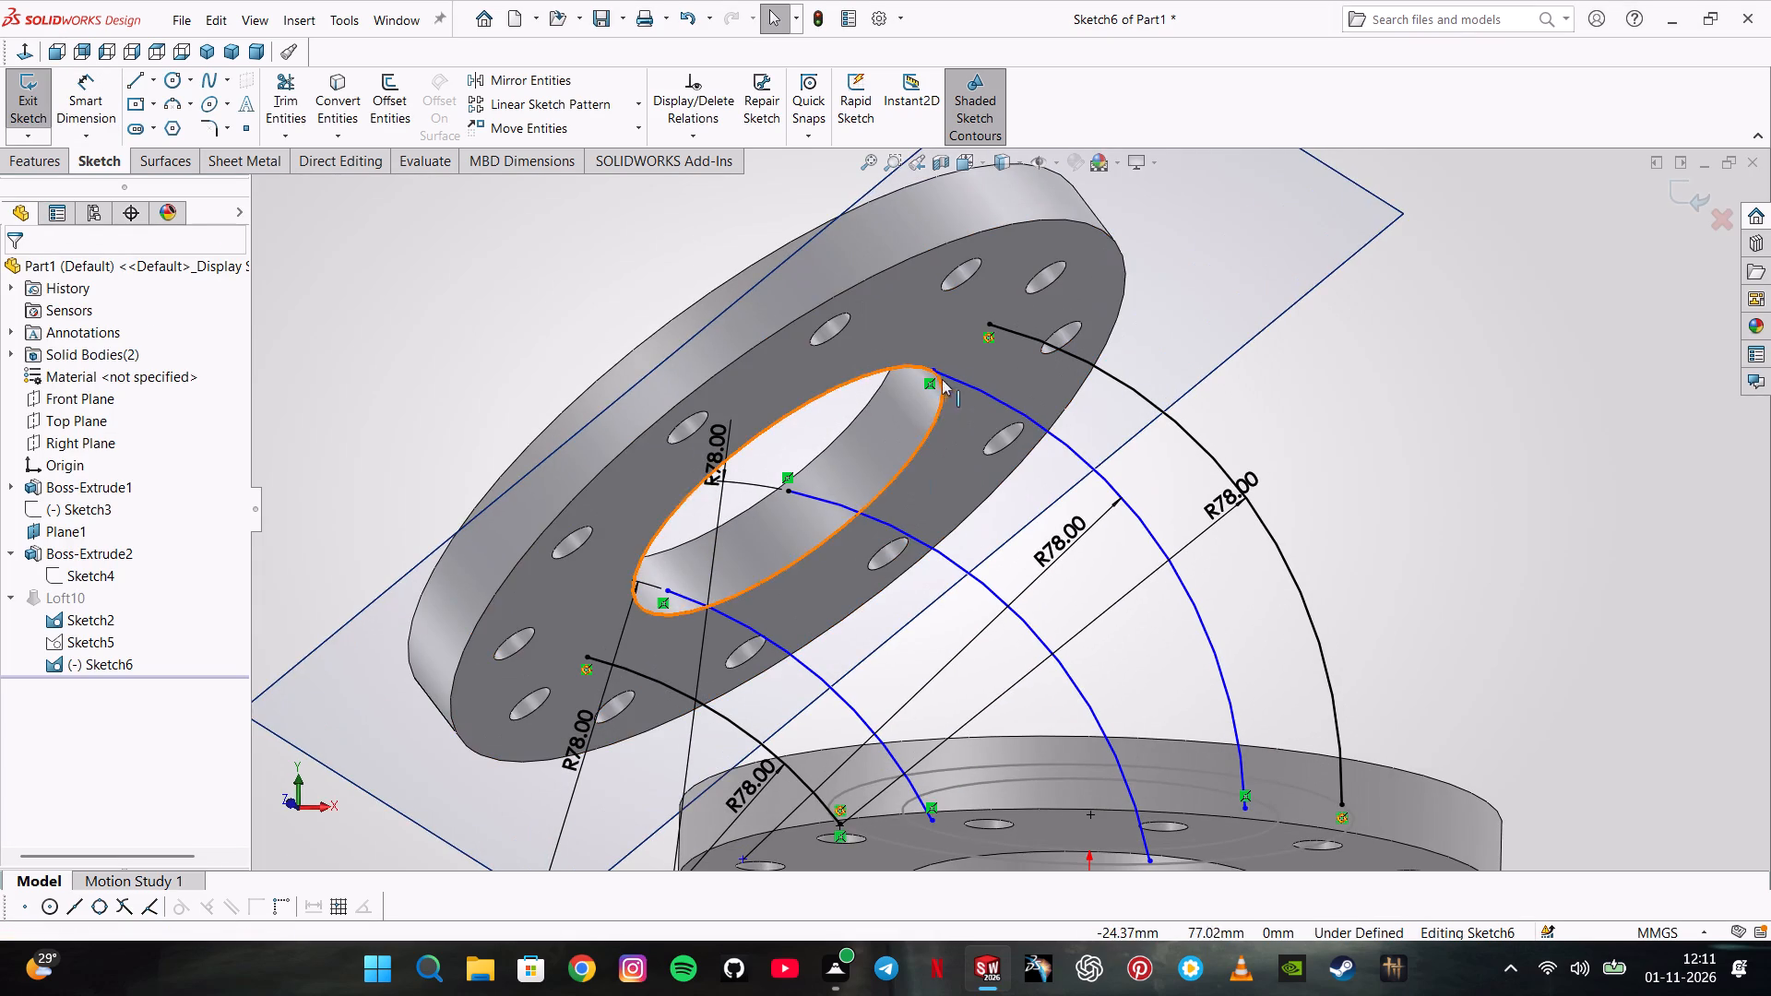
click(938, 363)
key(Escape)
key(Escape)
key(Escape)
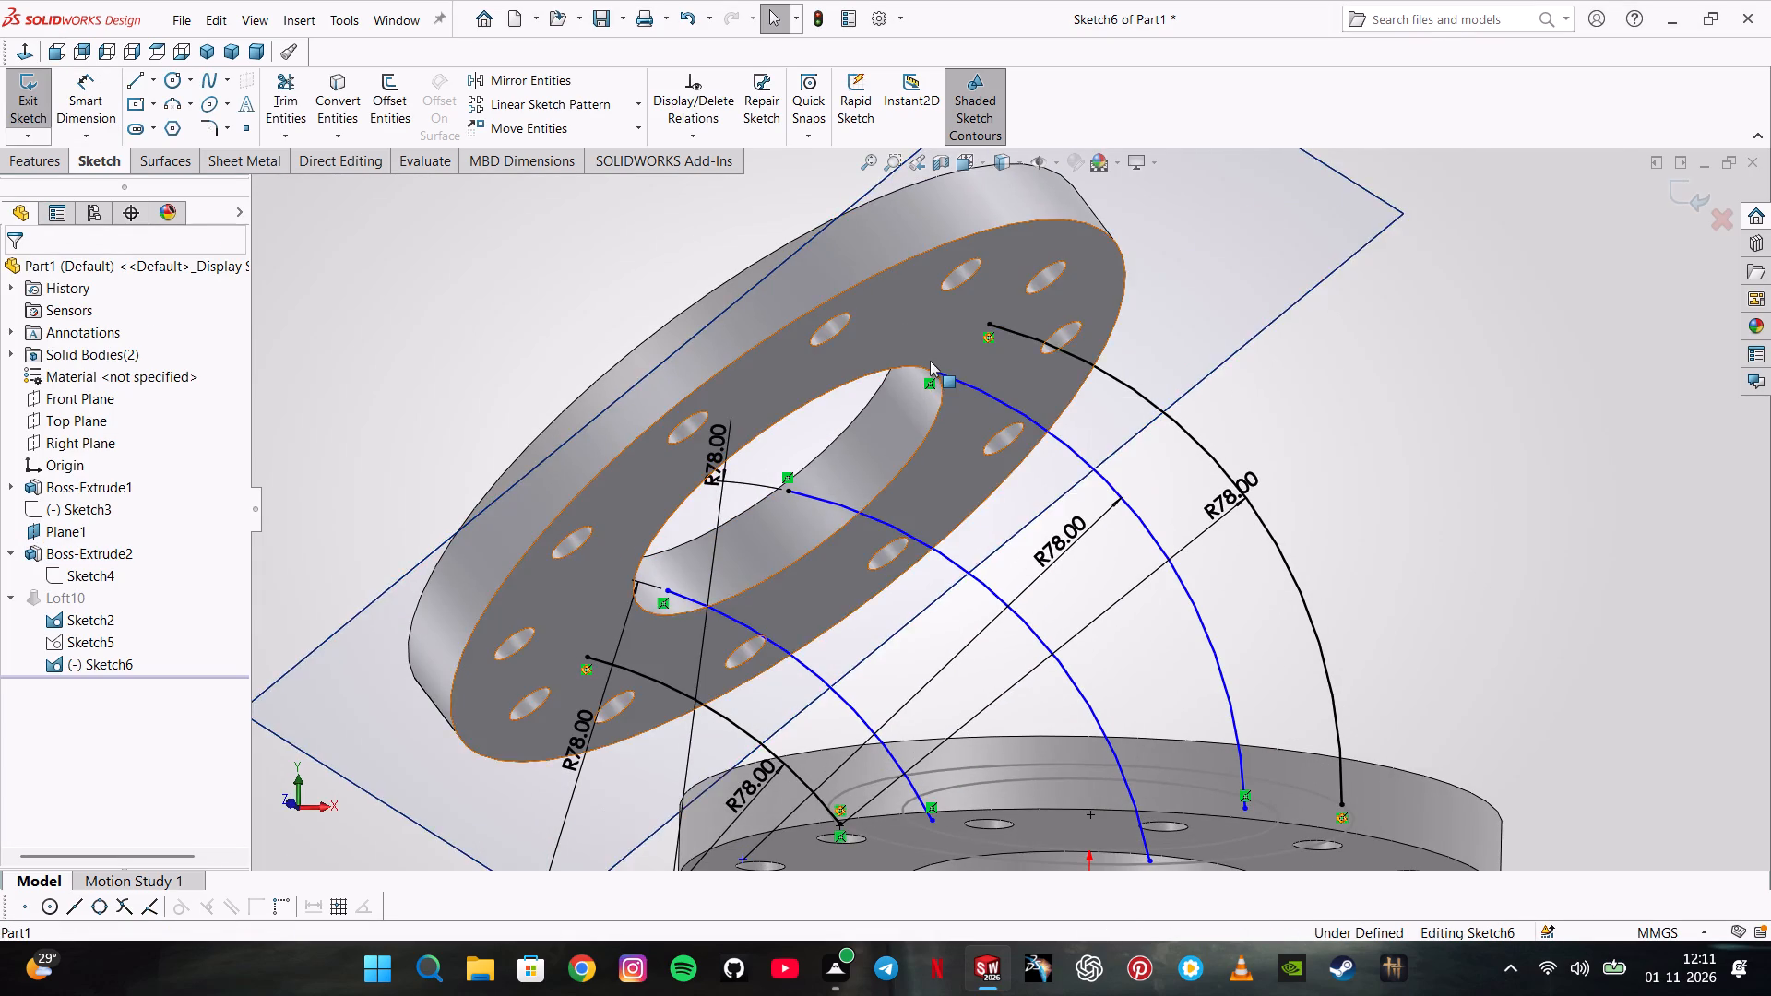
scroll(930, 361, down, 3)
shift+click(949, 403)
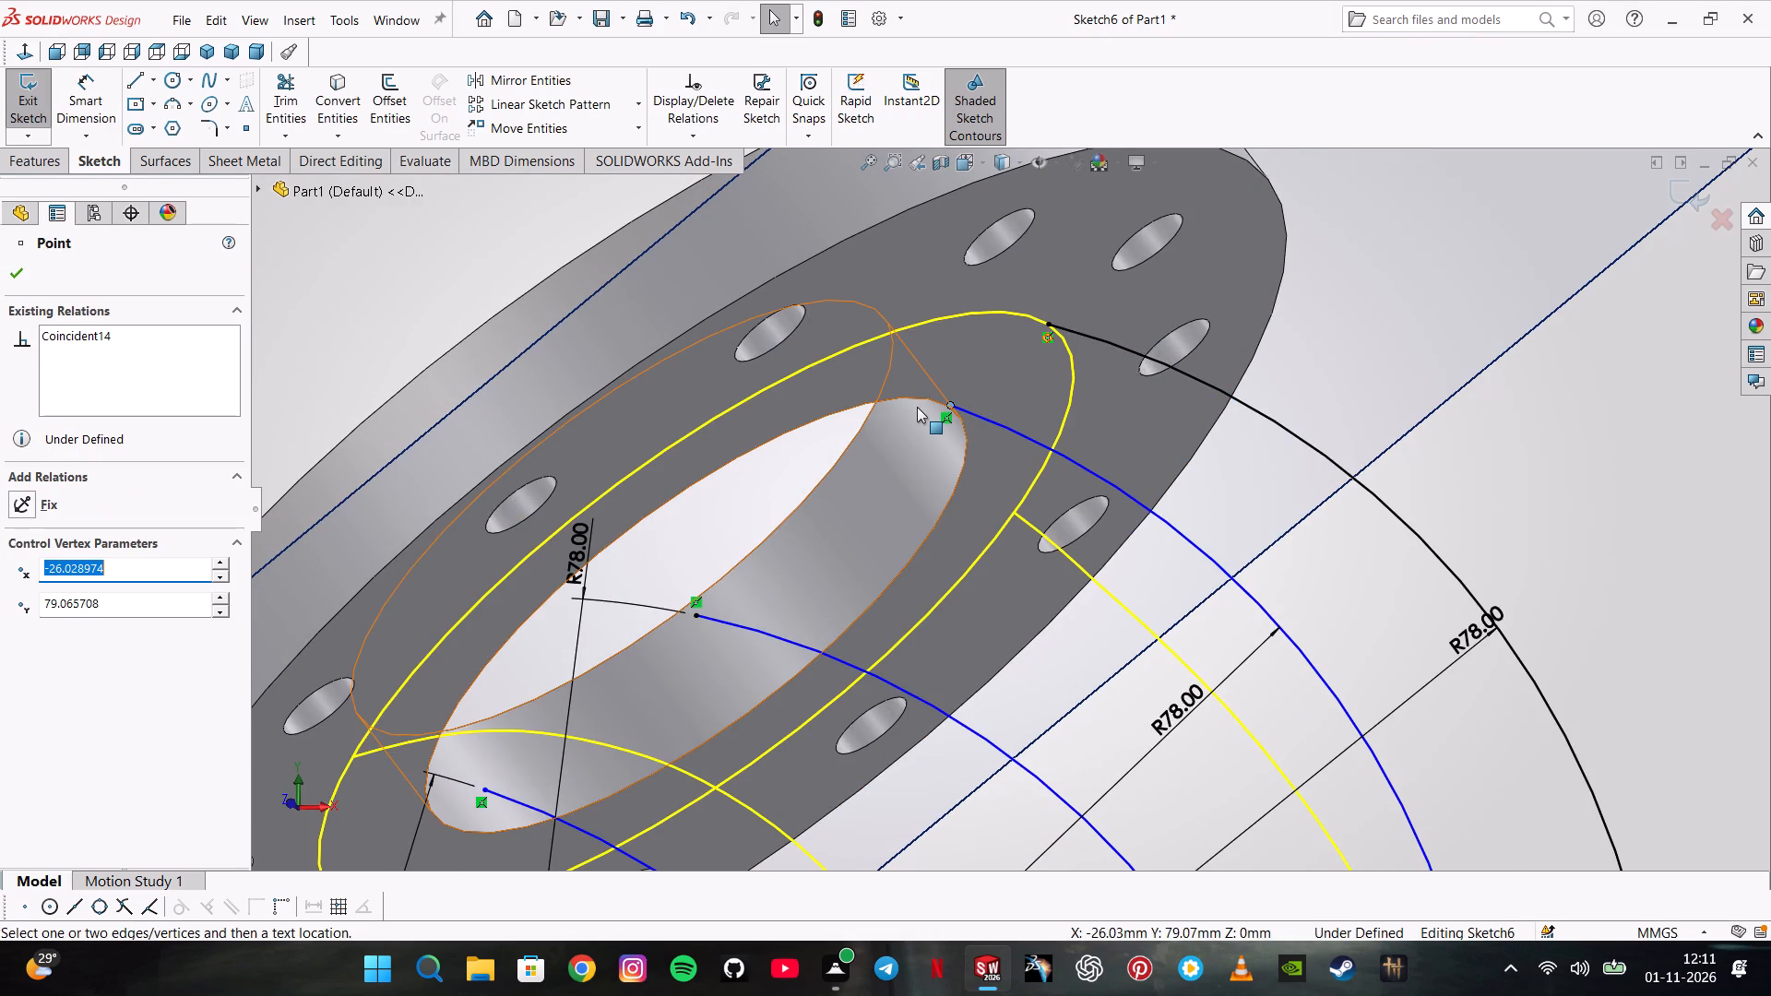
shift+click(920, 397)
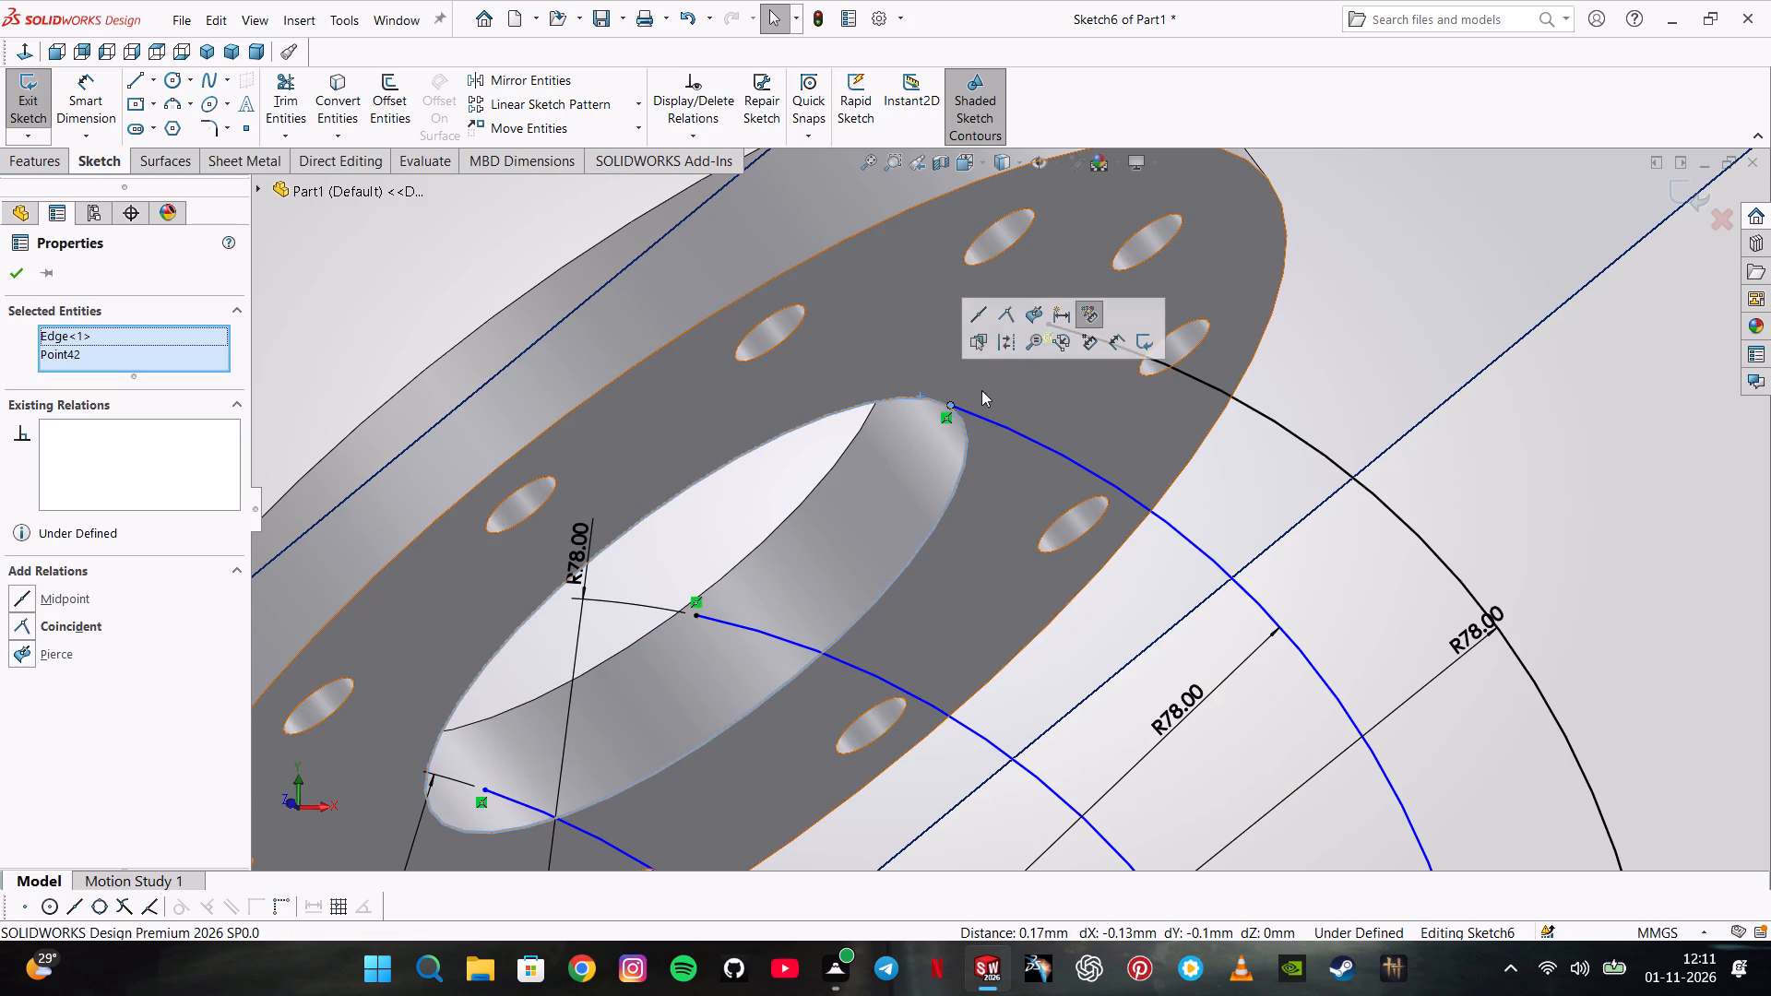
click(1042, 310)
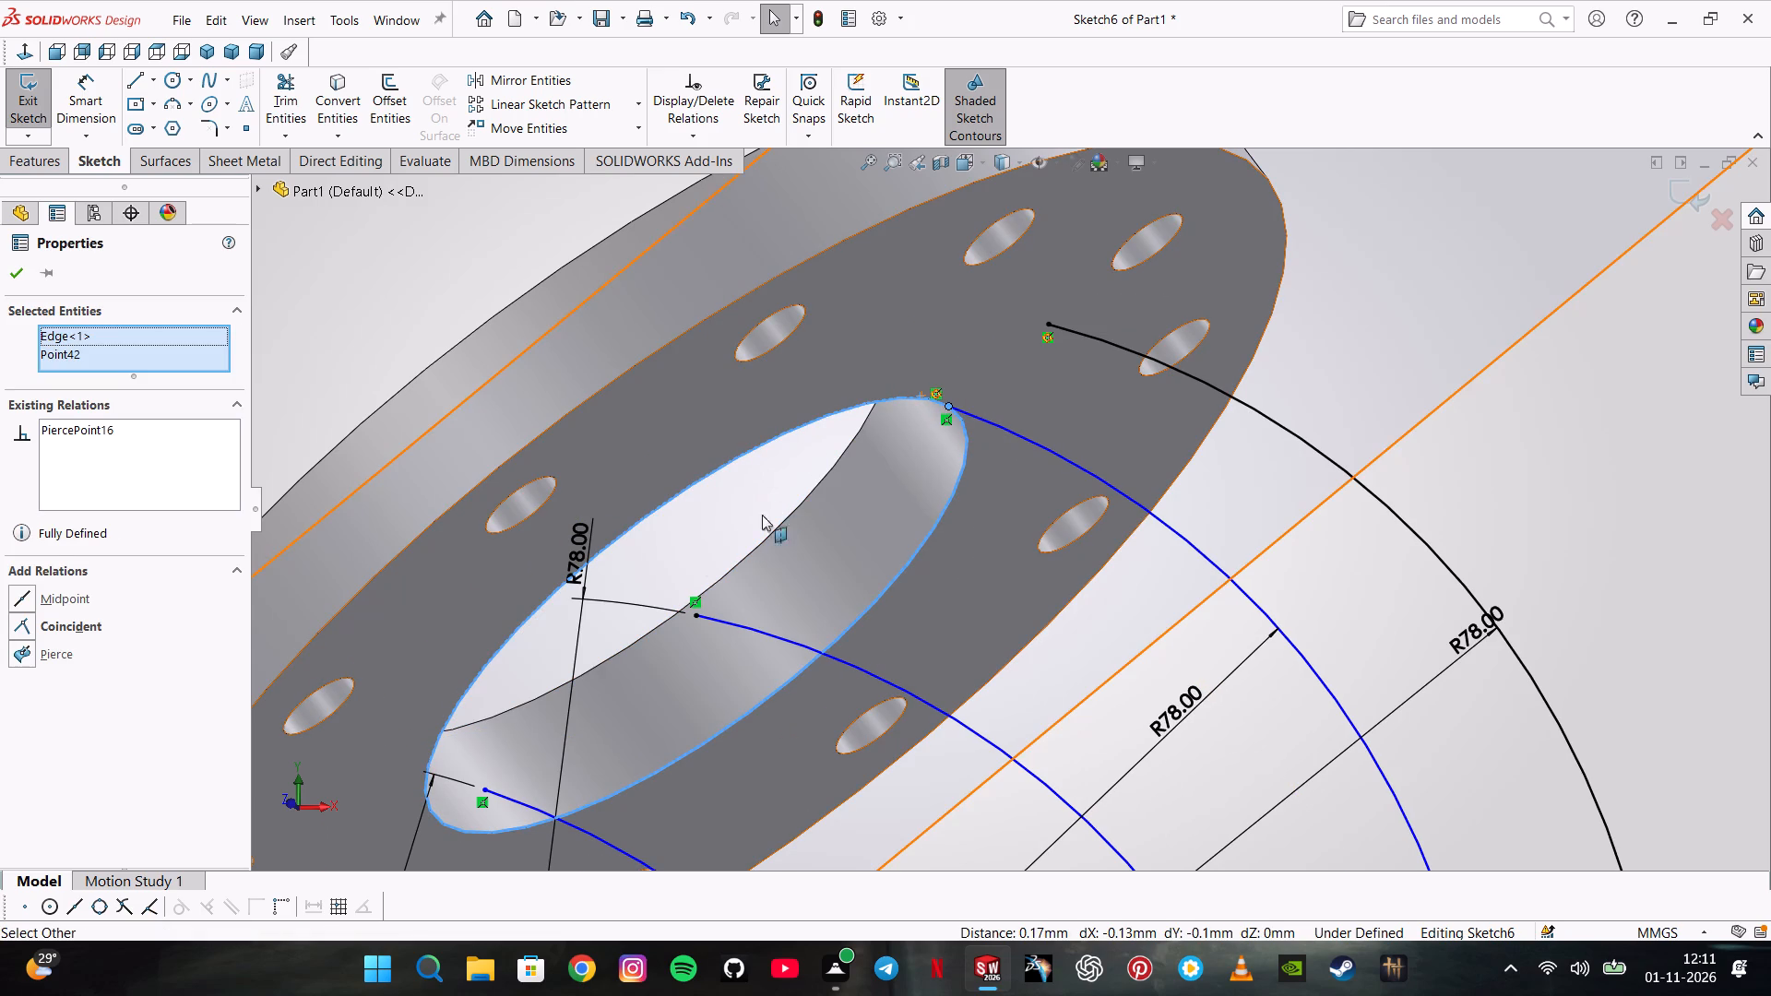
key(Escape)
Pierce the upper endpoint of the new inner guide arc to the tilted flange's bore edge.
click(489, 787)
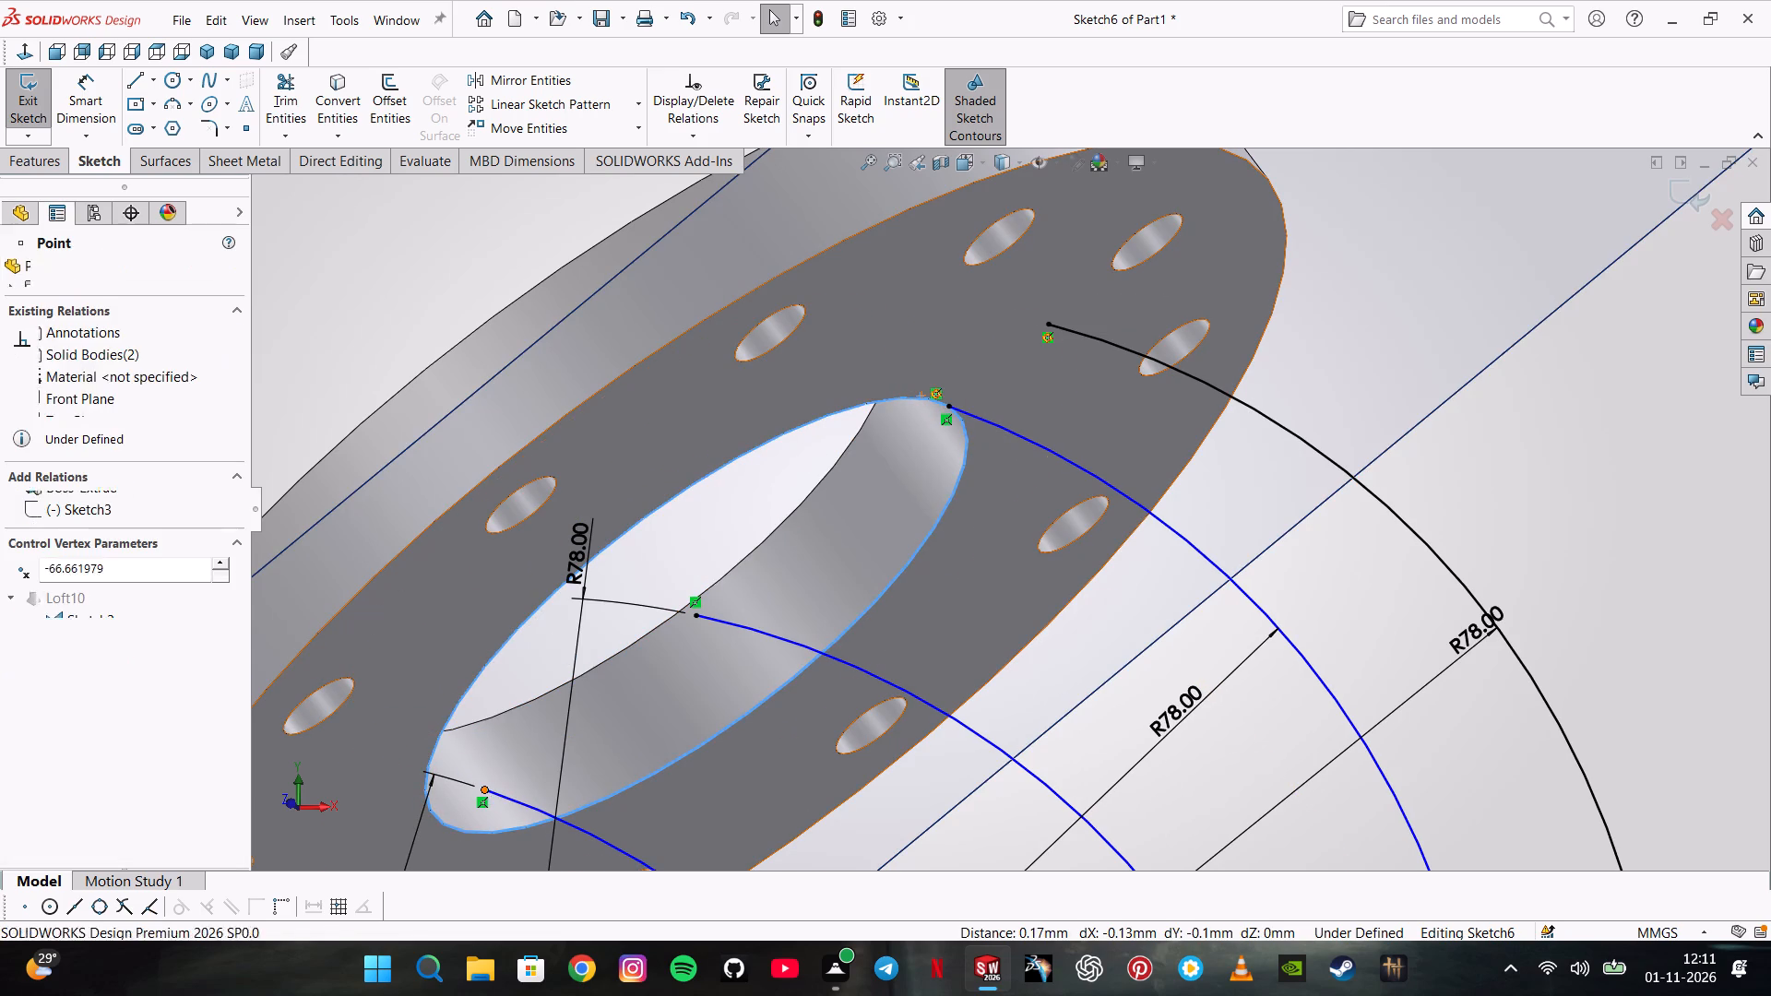
shift+click(436, 815)
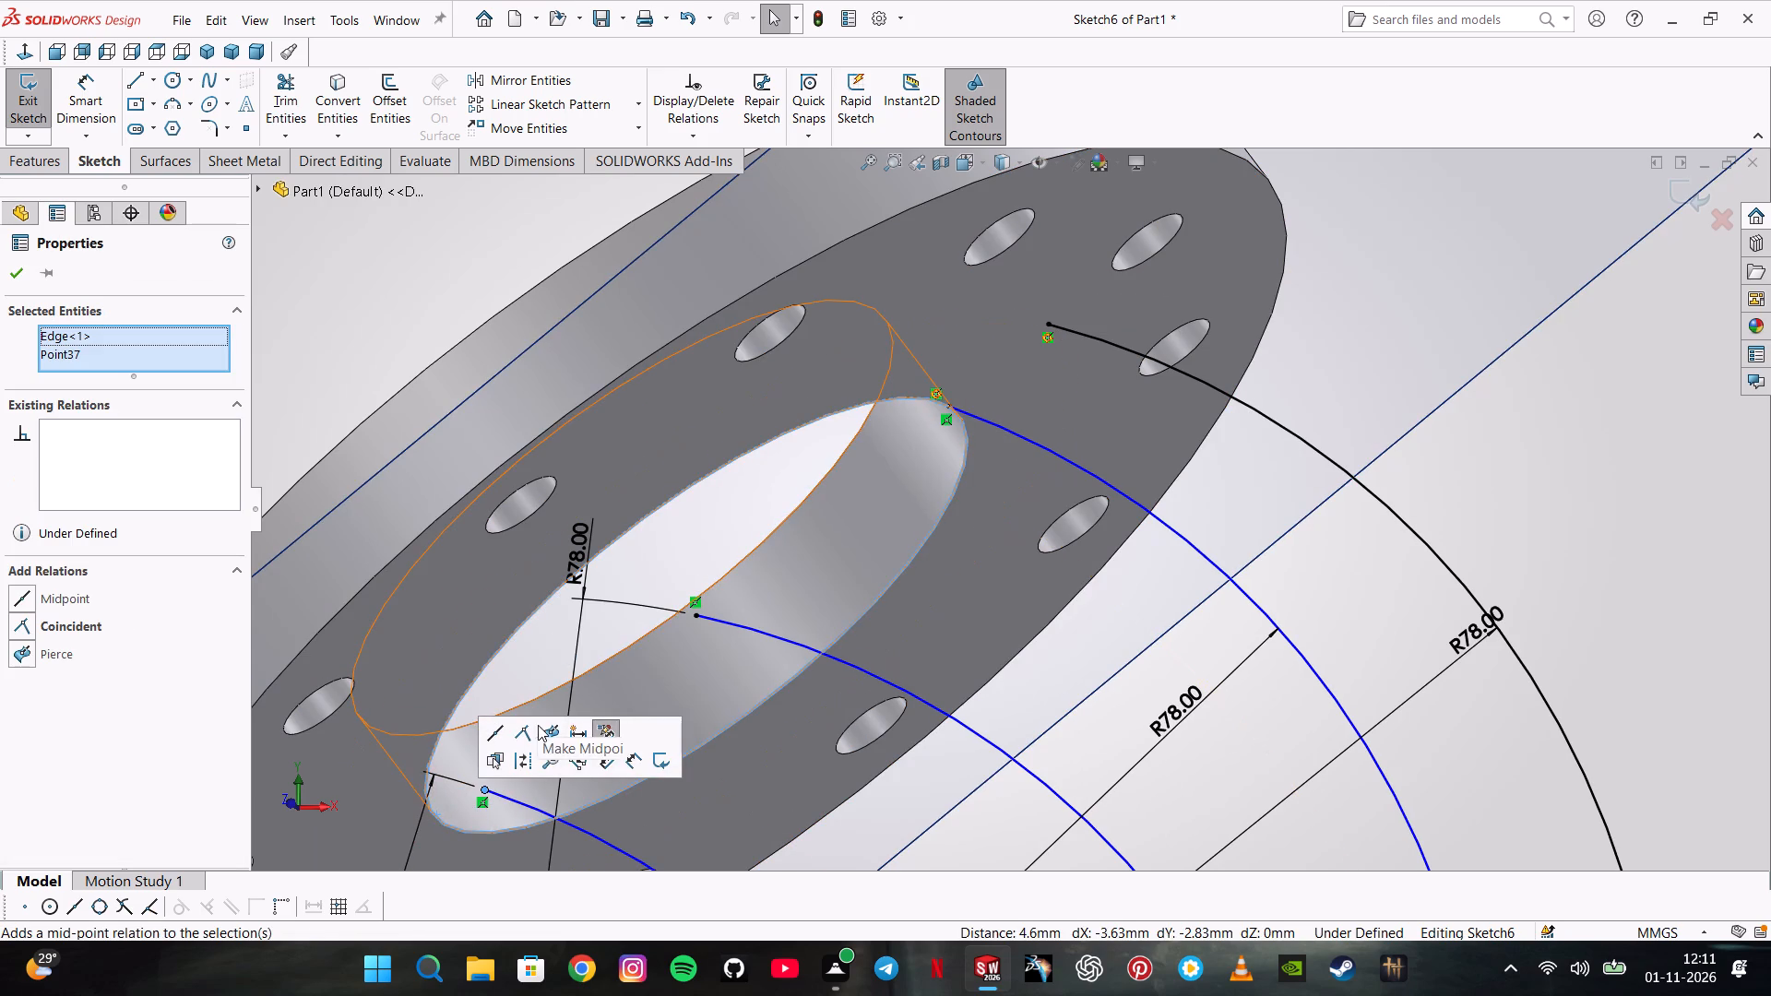
click(539, 732)
scroll(586, 746, up, 3)
key(Escape)
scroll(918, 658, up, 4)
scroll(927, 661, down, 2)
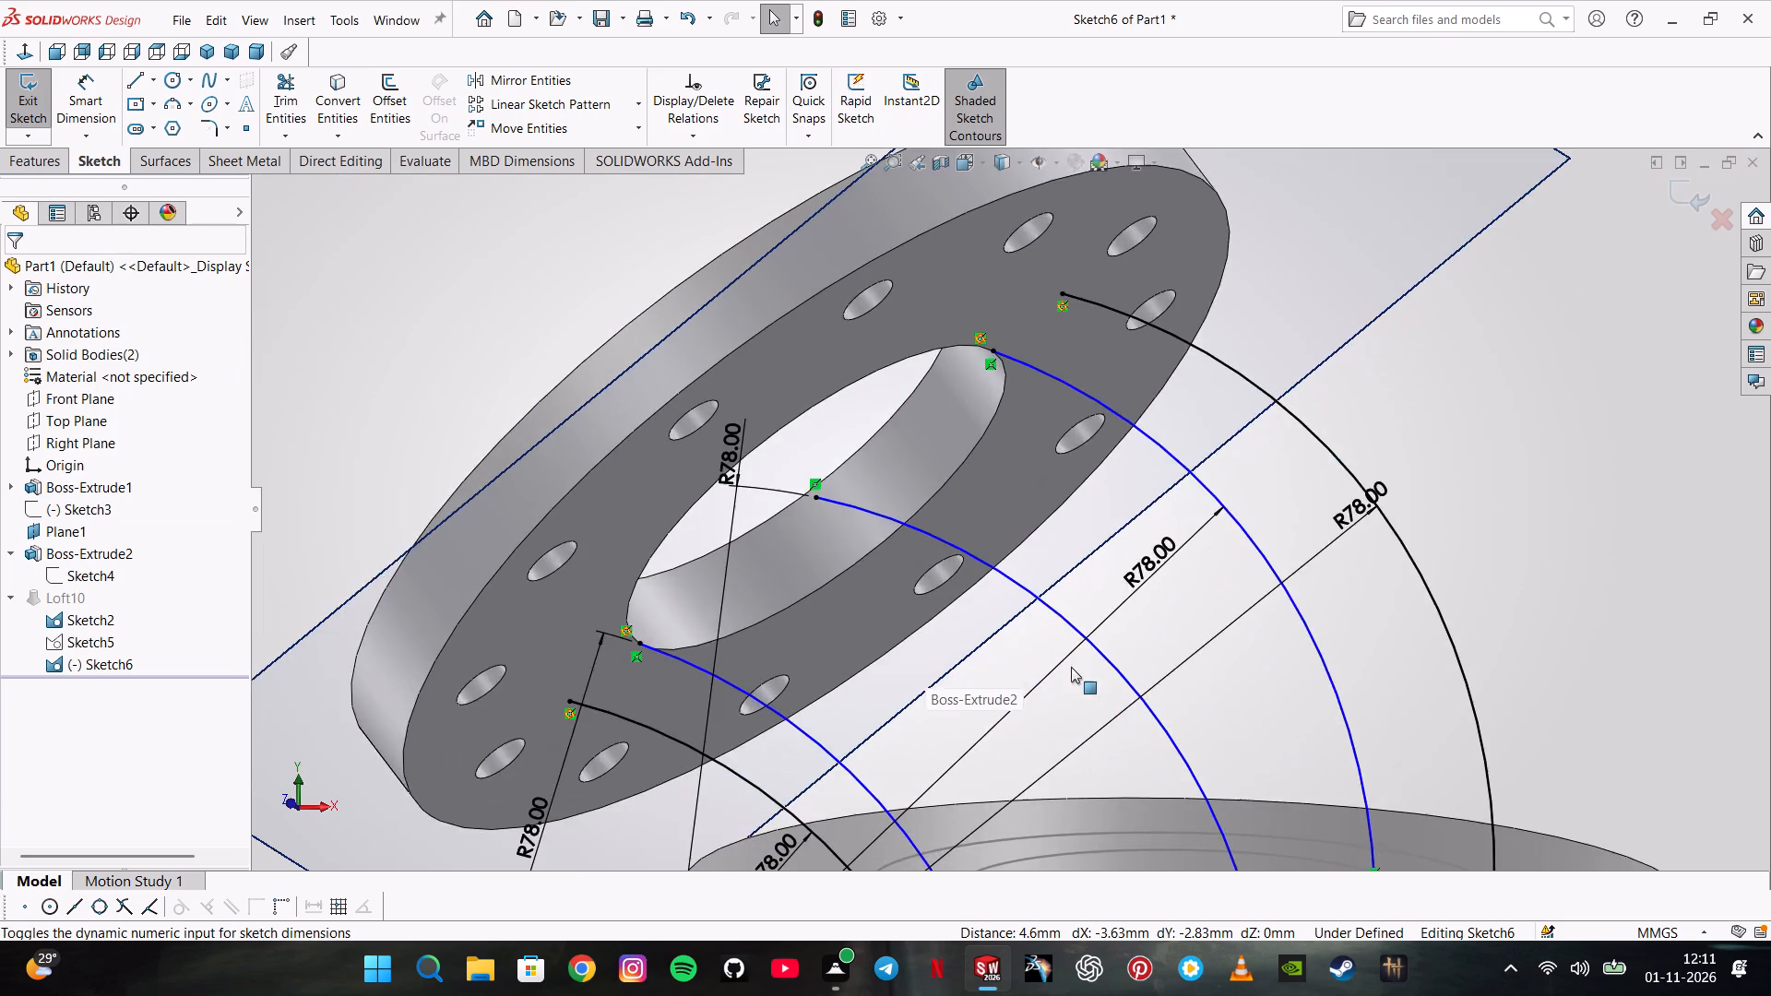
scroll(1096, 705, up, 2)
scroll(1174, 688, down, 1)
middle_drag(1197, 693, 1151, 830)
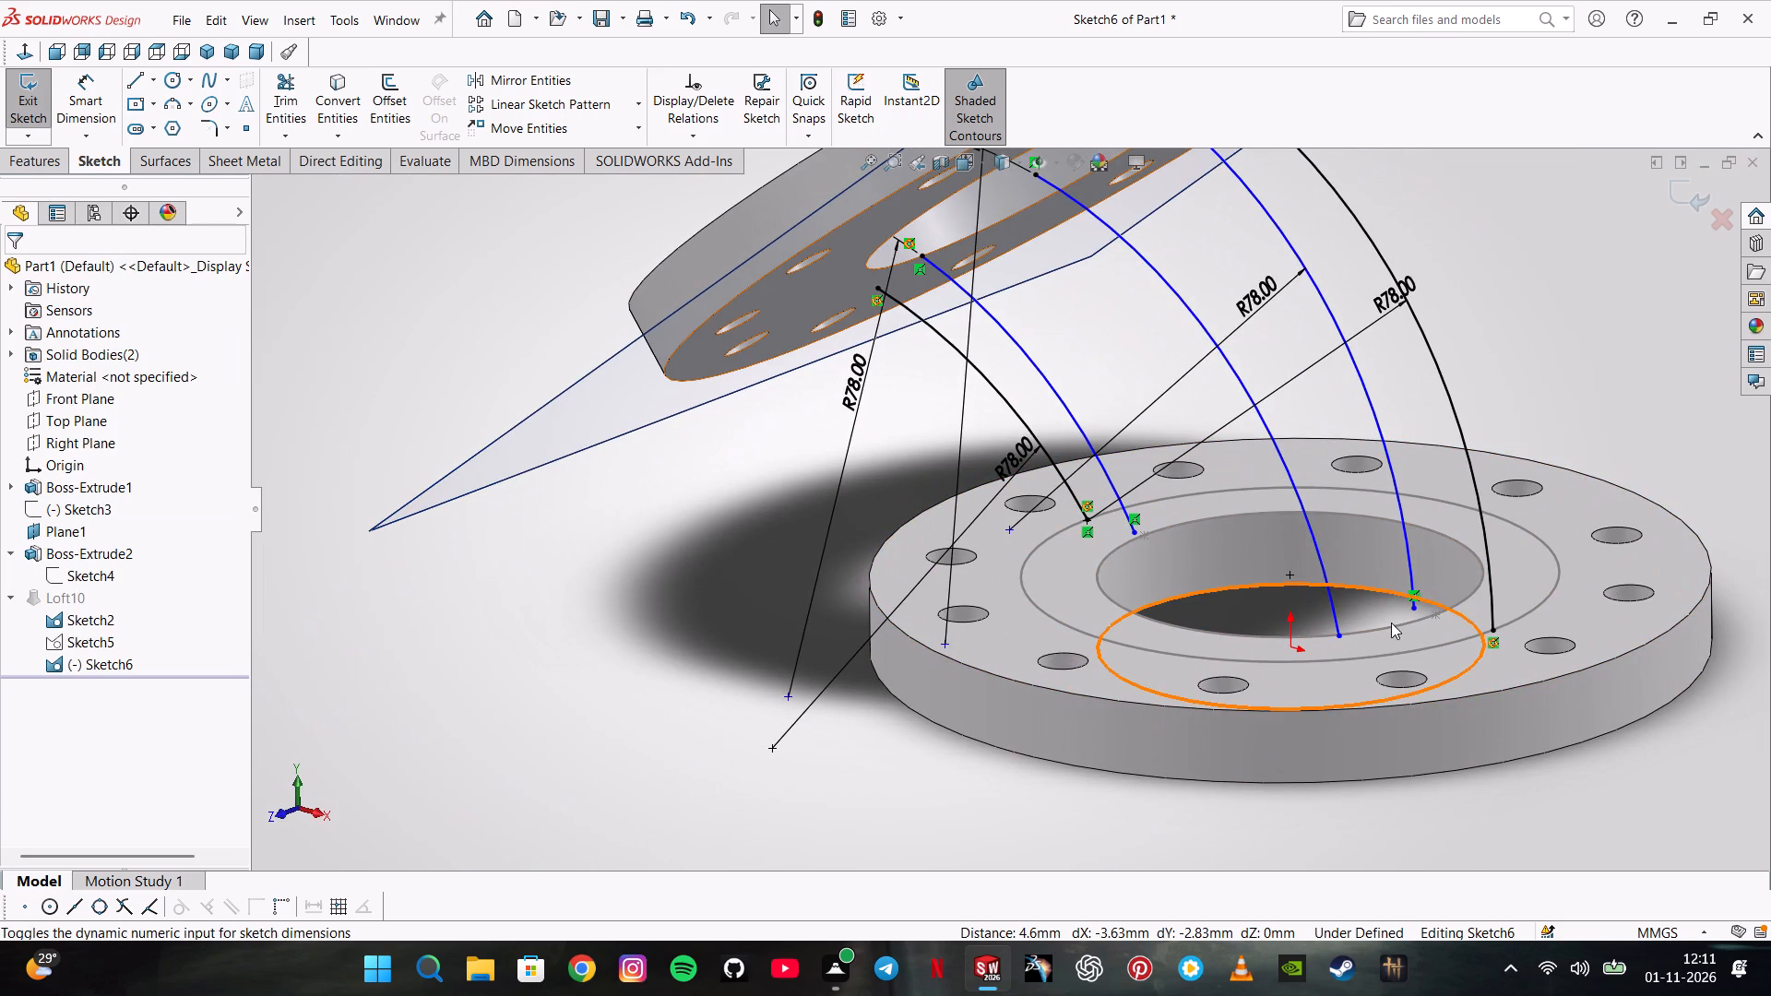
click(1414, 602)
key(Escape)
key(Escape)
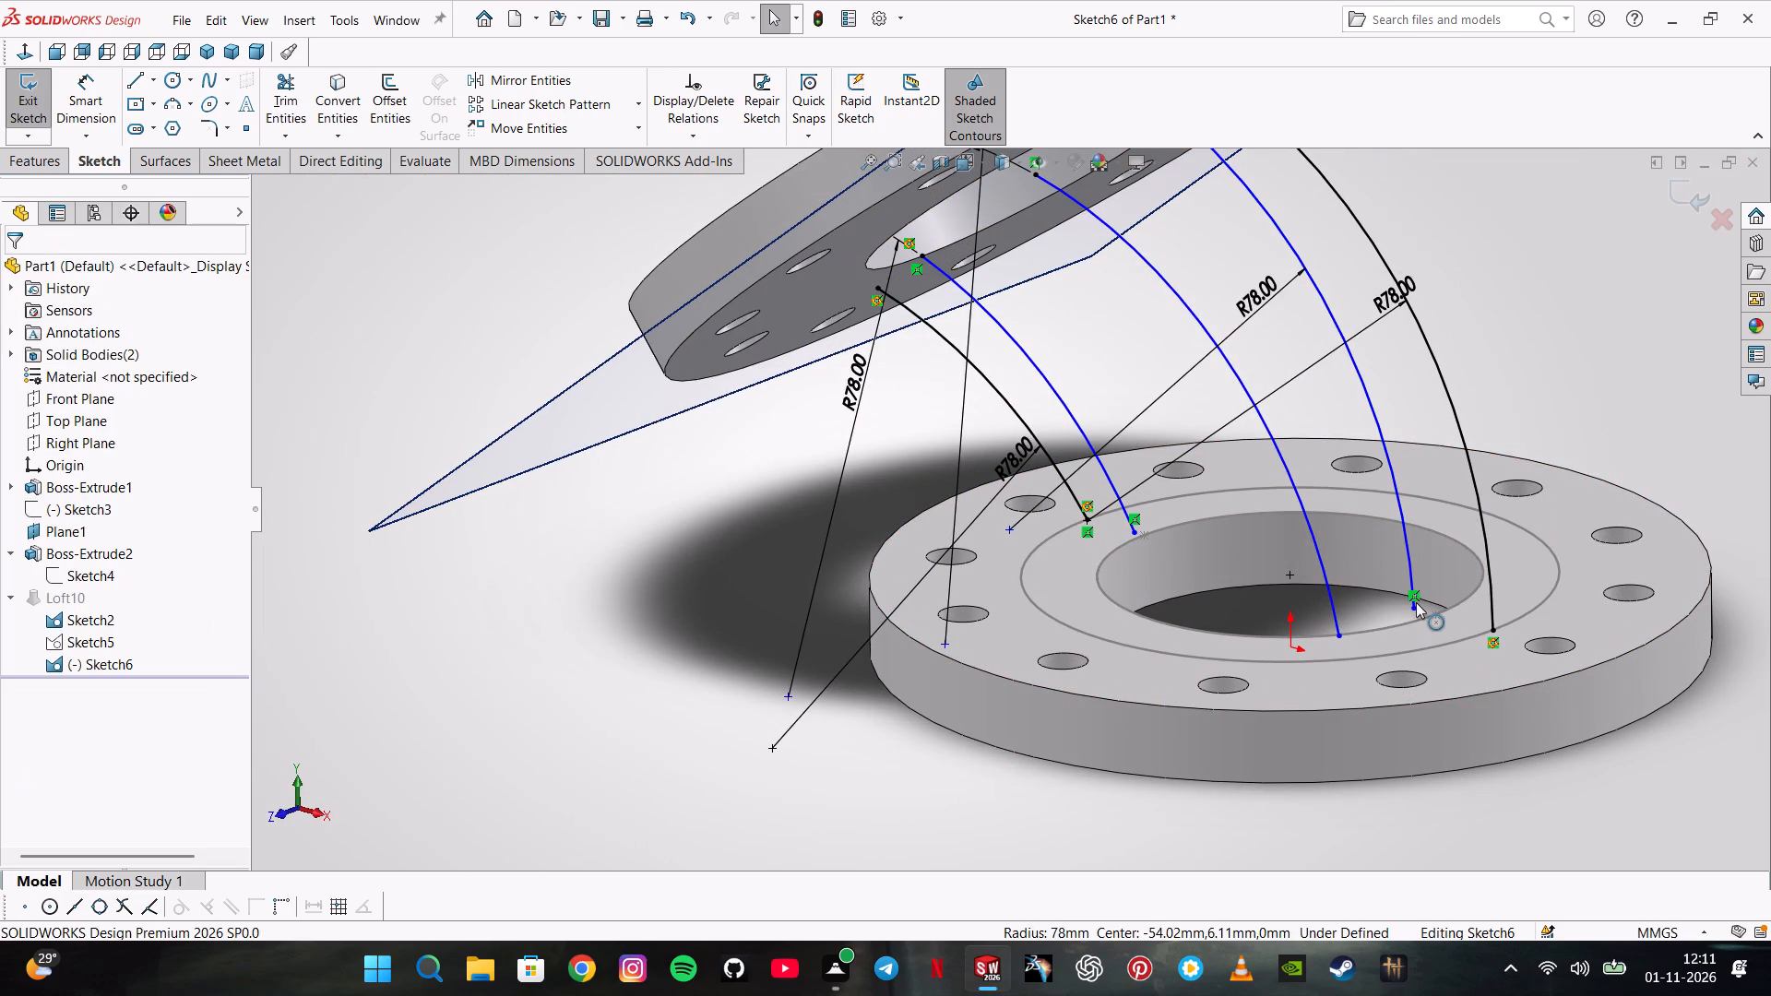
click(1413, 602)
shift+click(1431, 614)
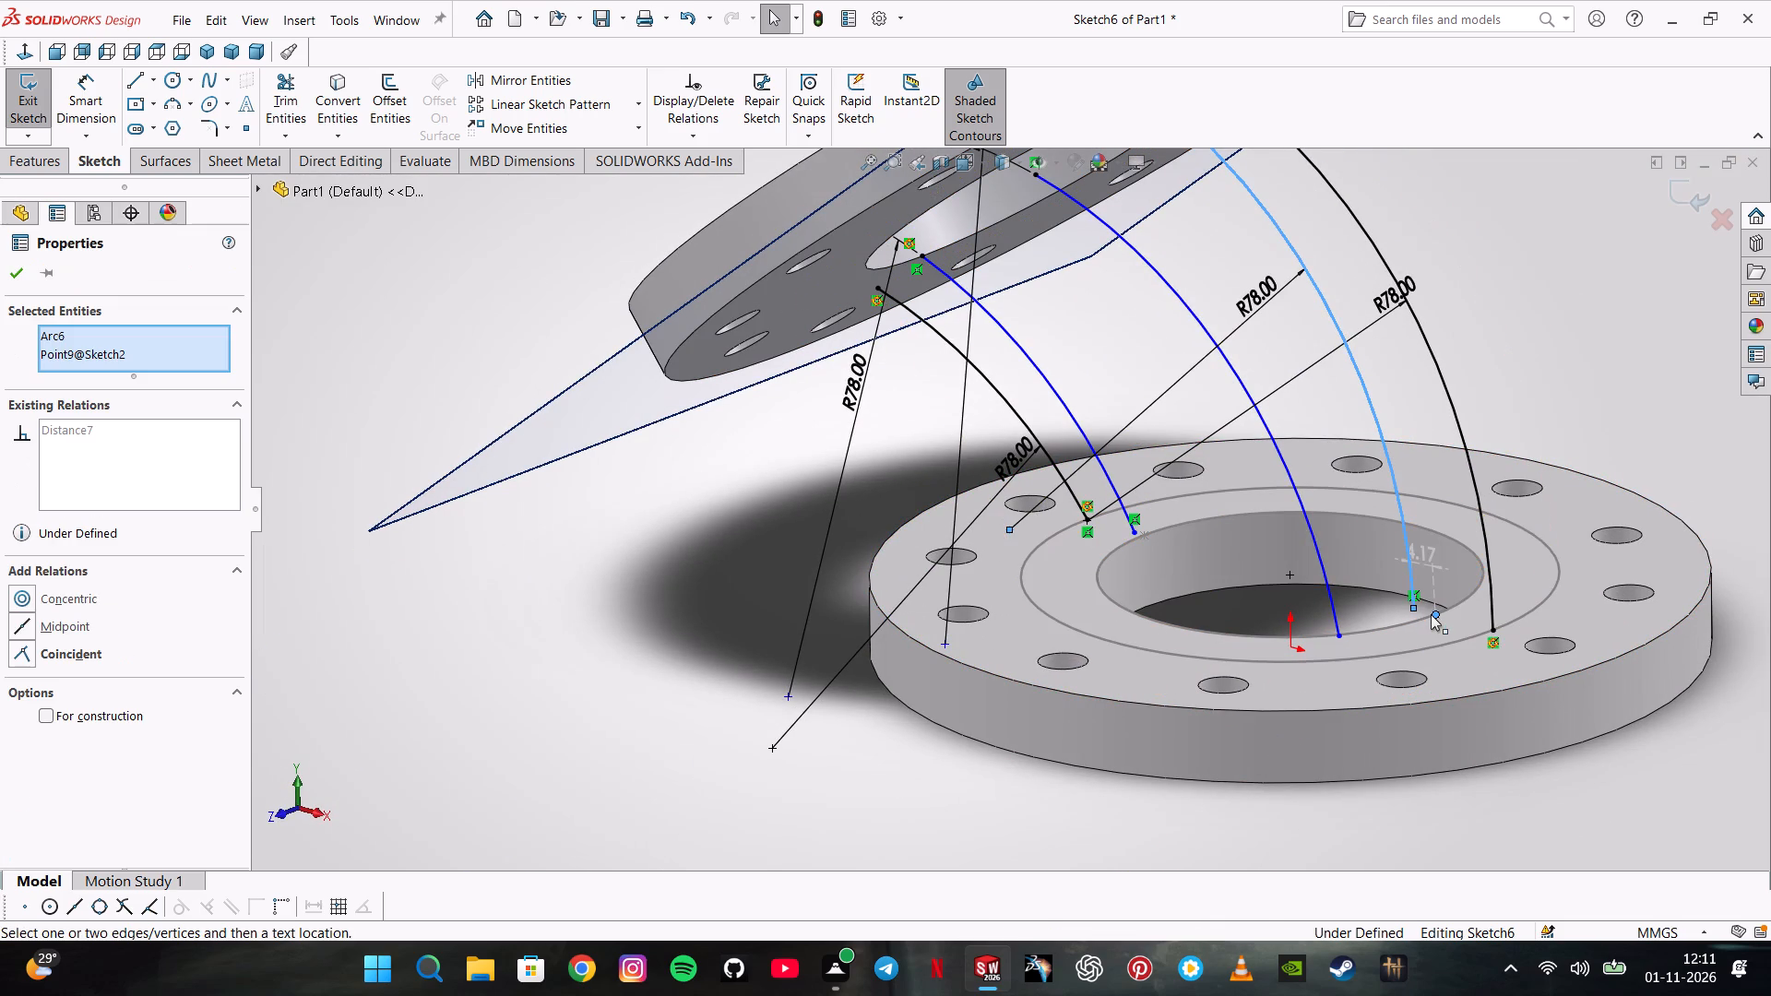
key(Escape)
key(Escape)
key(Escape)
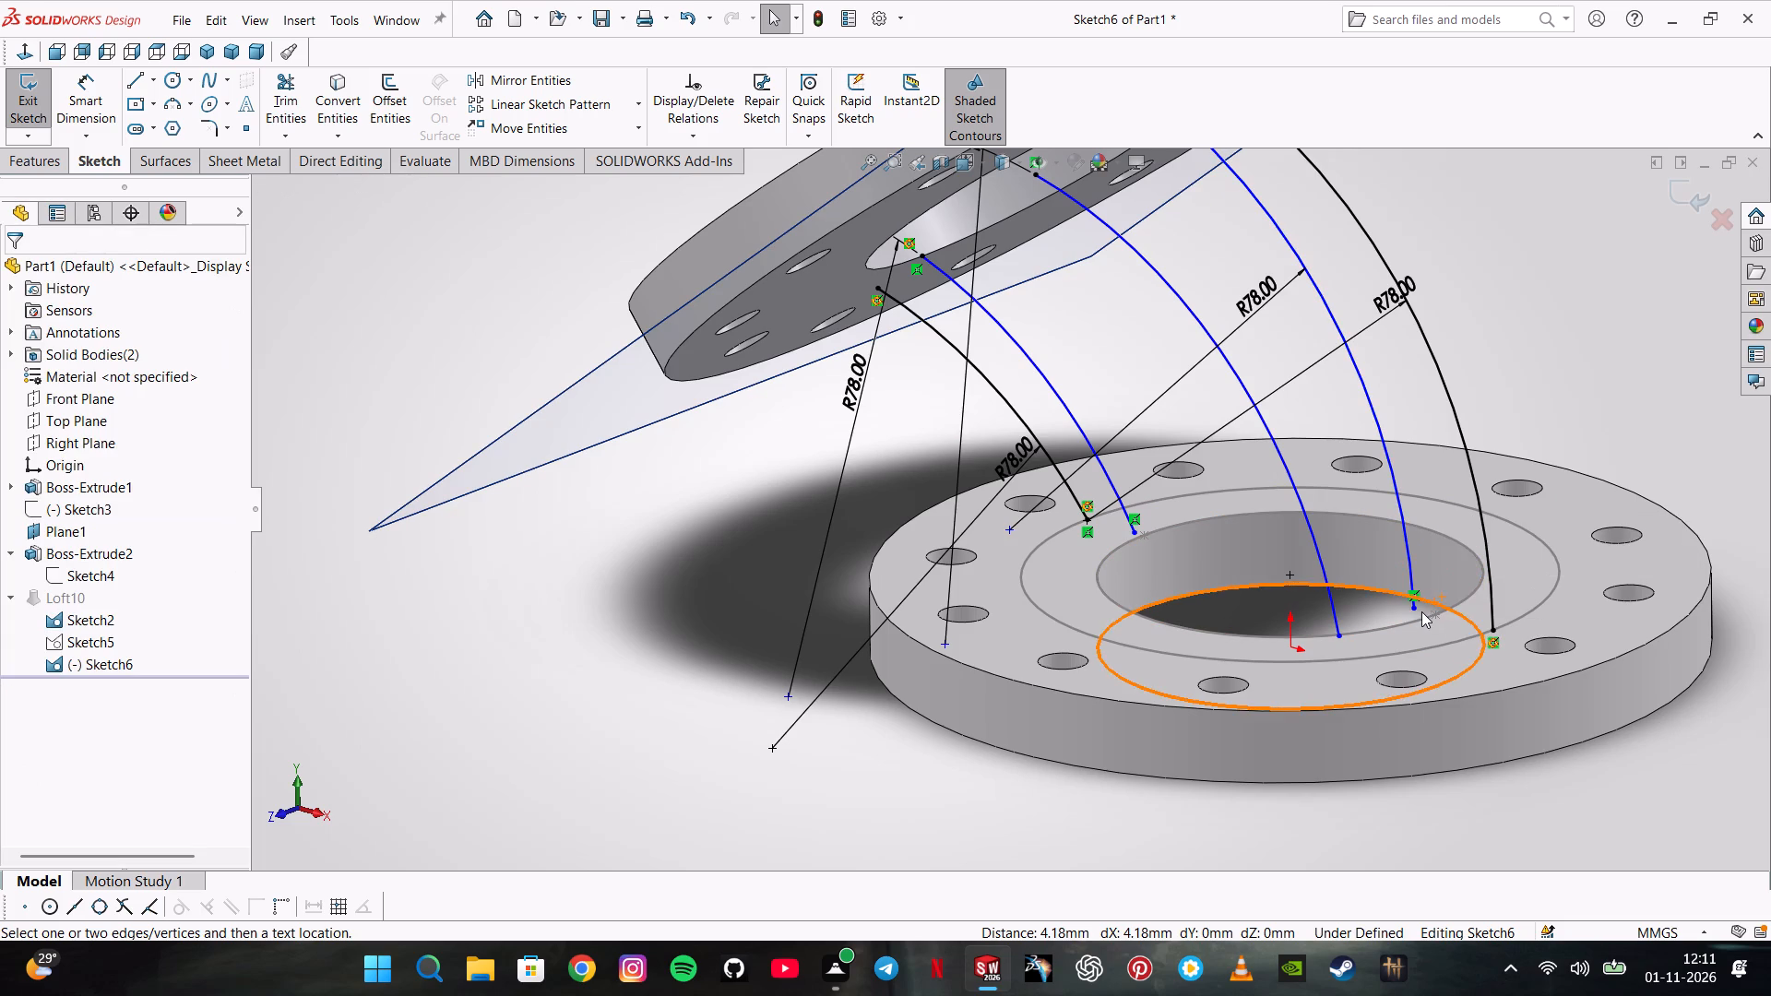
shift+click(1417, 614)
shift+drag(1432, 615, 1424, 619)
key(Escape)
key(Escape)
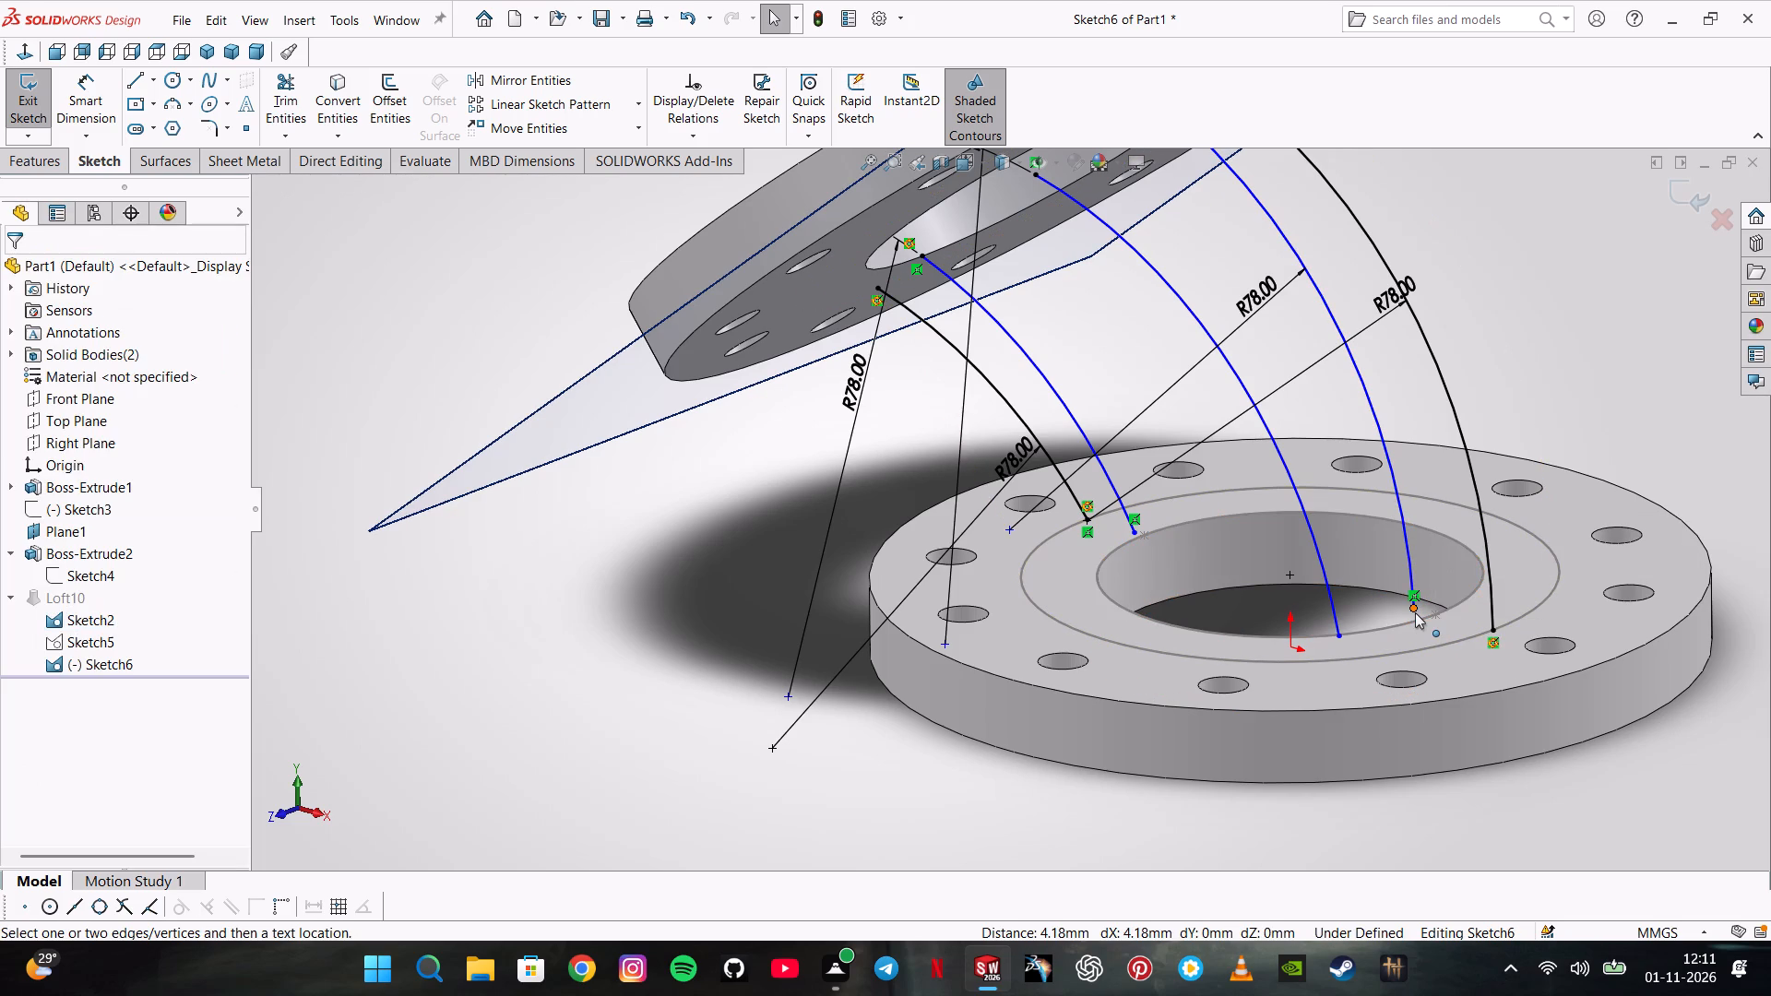
Pierce the lower endpoint of the new outer guide arc to the base flange's upper bore edge.
shift+click(1415, 611)
shift+click(1419, 617)
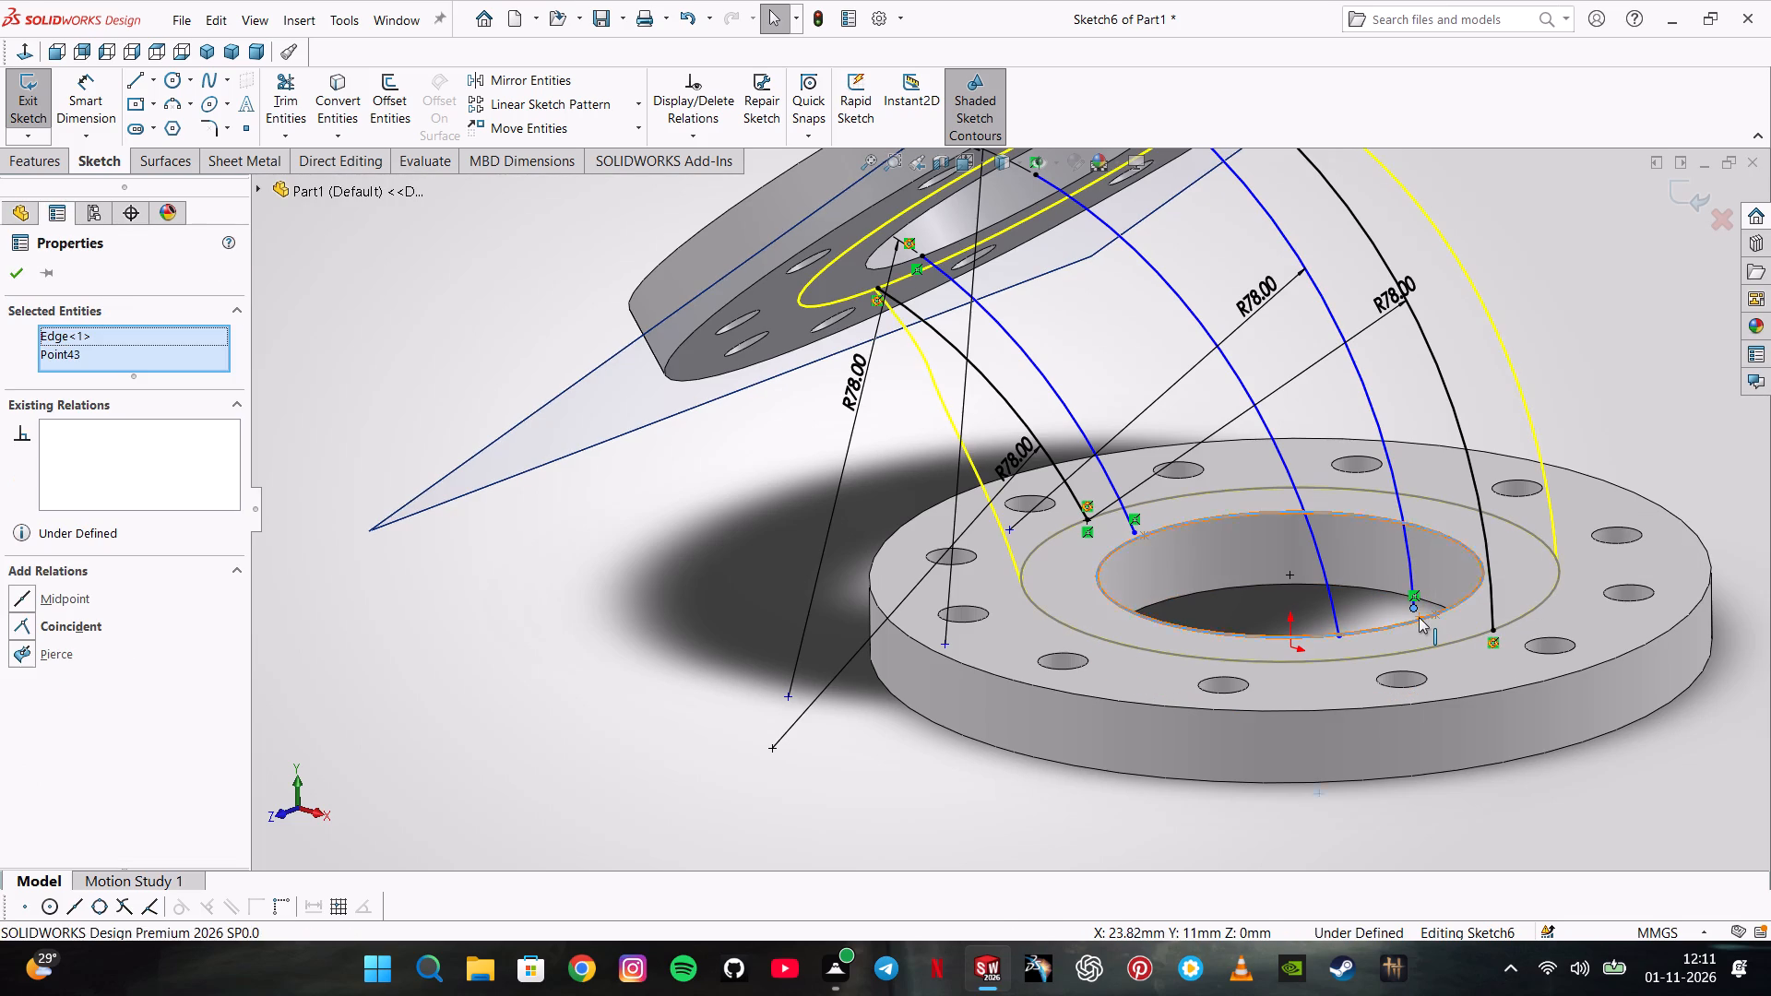
click(1523, 534)
click(1381, 558)
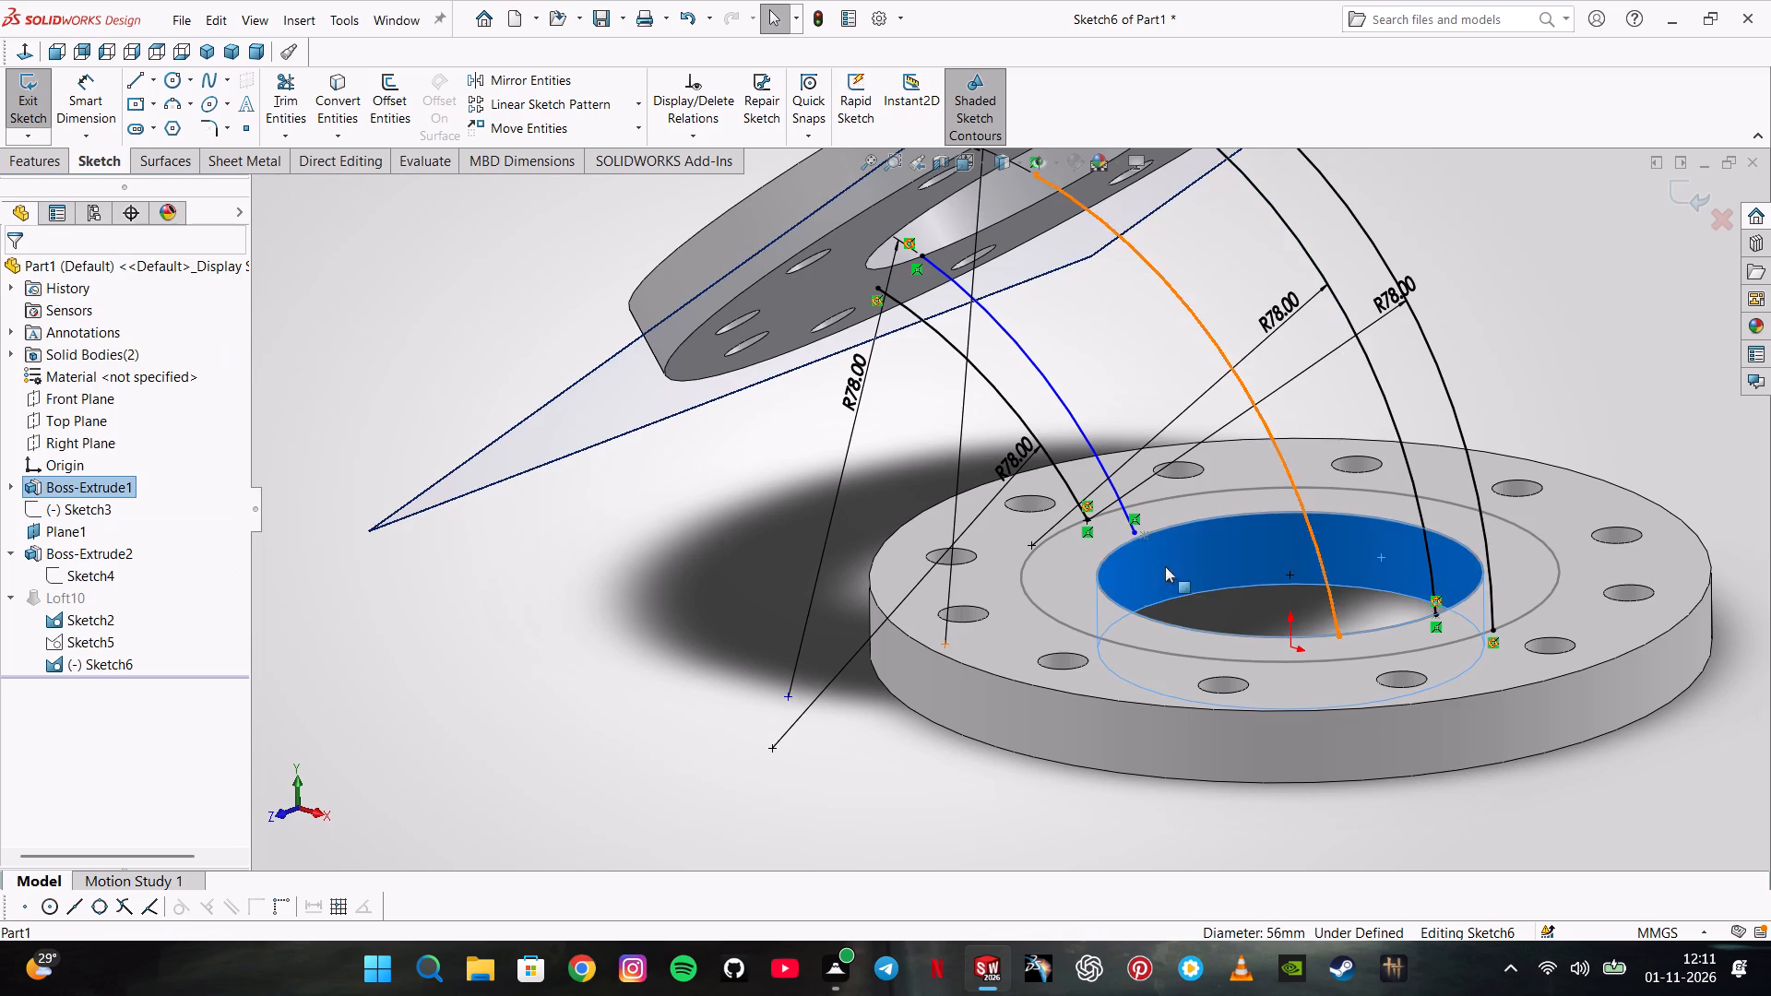
key(Escape)
Pierce the lower endpoint of the new inner guide arc to Sketch2's bore circle on the base flange.
click(1135, 528)
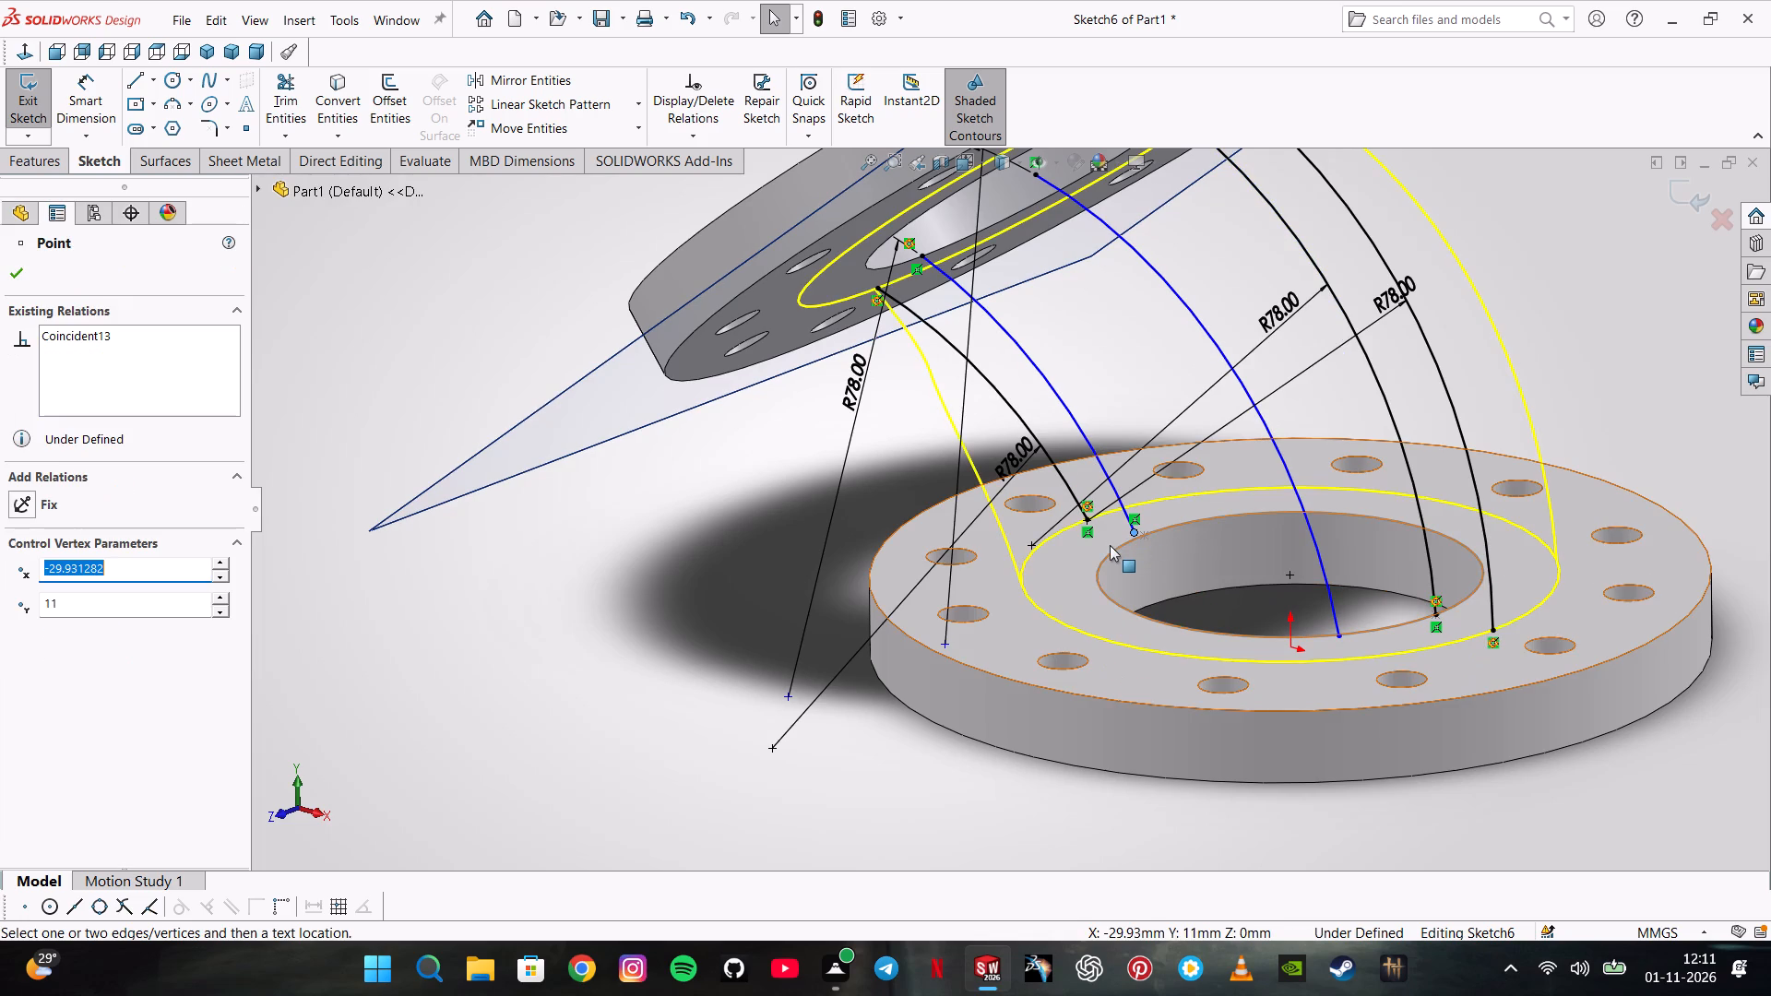
shift+click(1112, 550)
click(1218, 464)
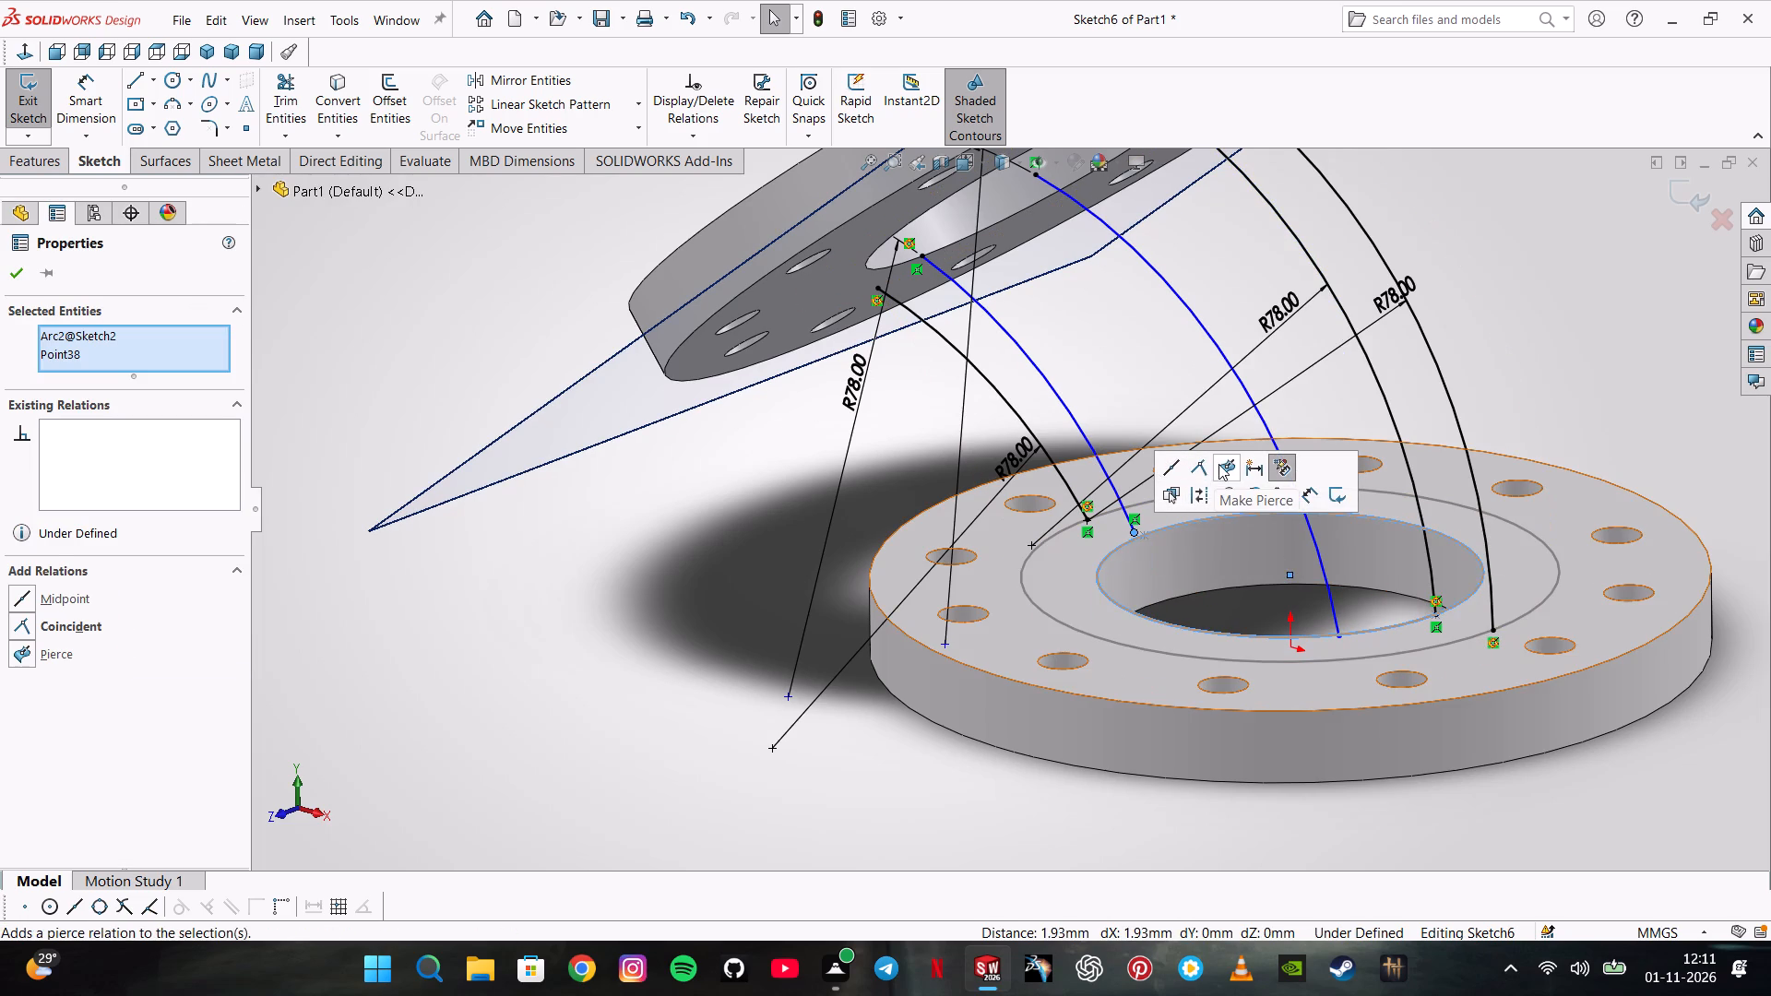
Finish editing the guide-arc sketch Sketch6 and return to the part.
click(727, 549)
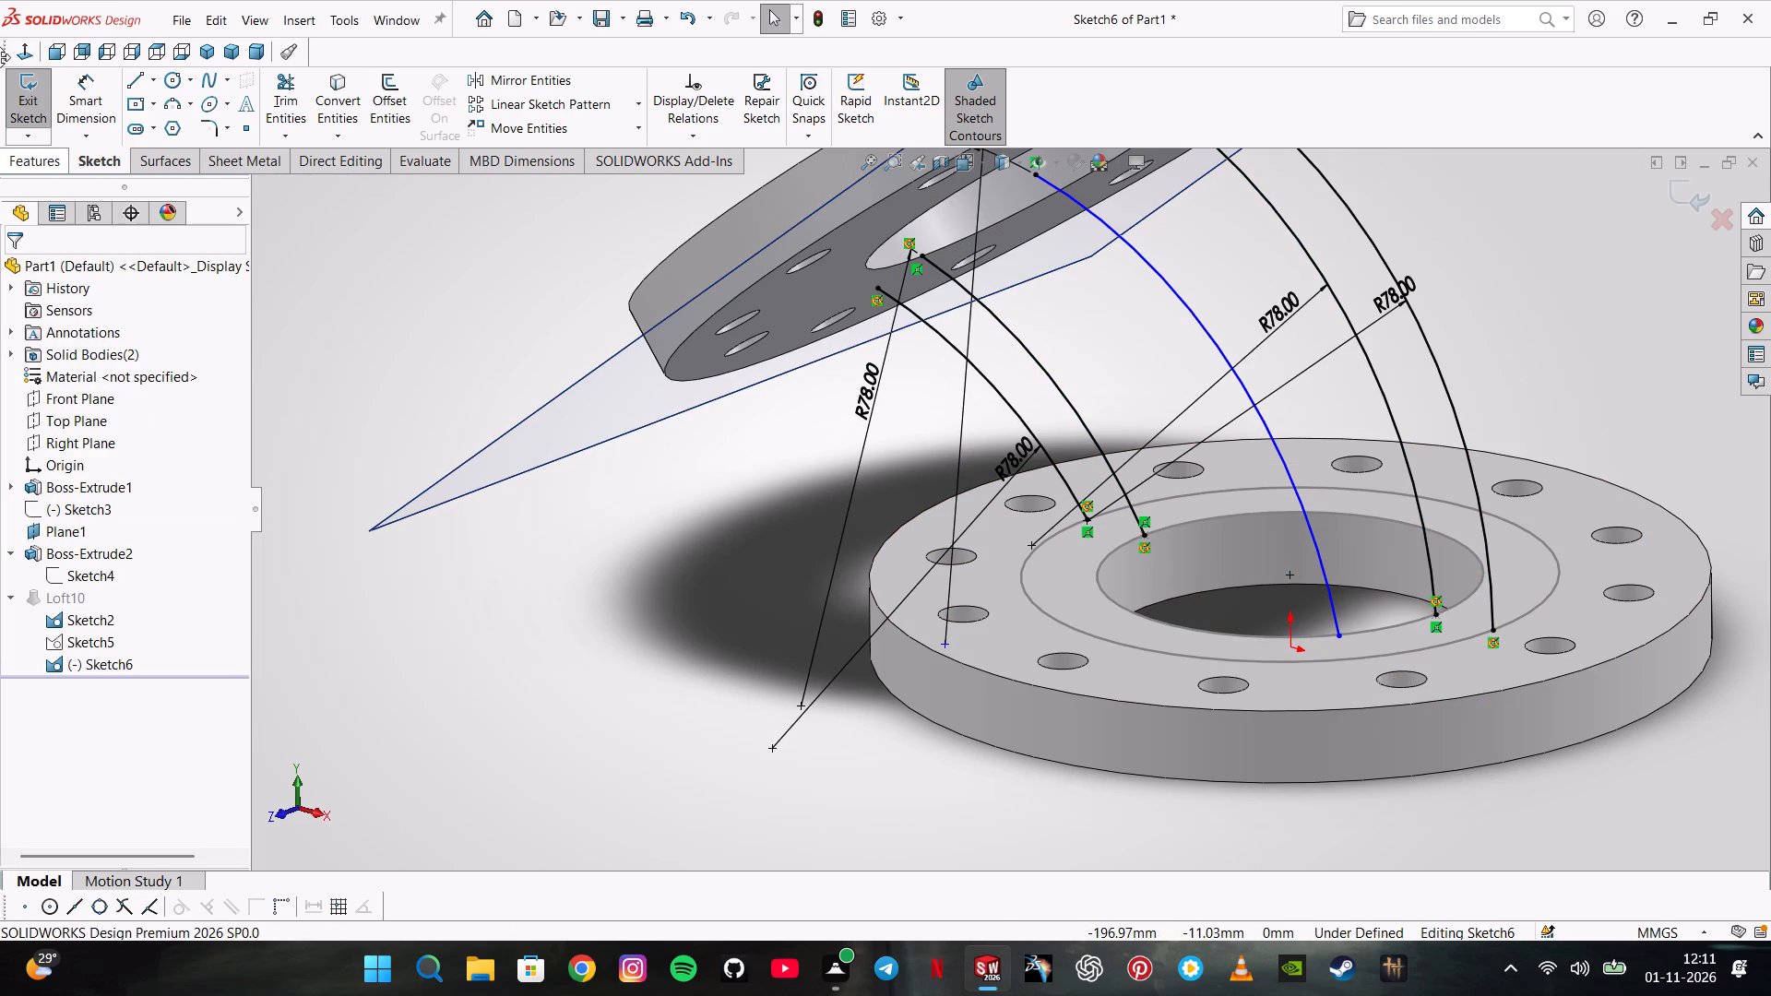
click(23, 93)
Examine the rebuilt lofted pipe between the two flanges from several angles.
middle_drag(373, 358, 394, 380)
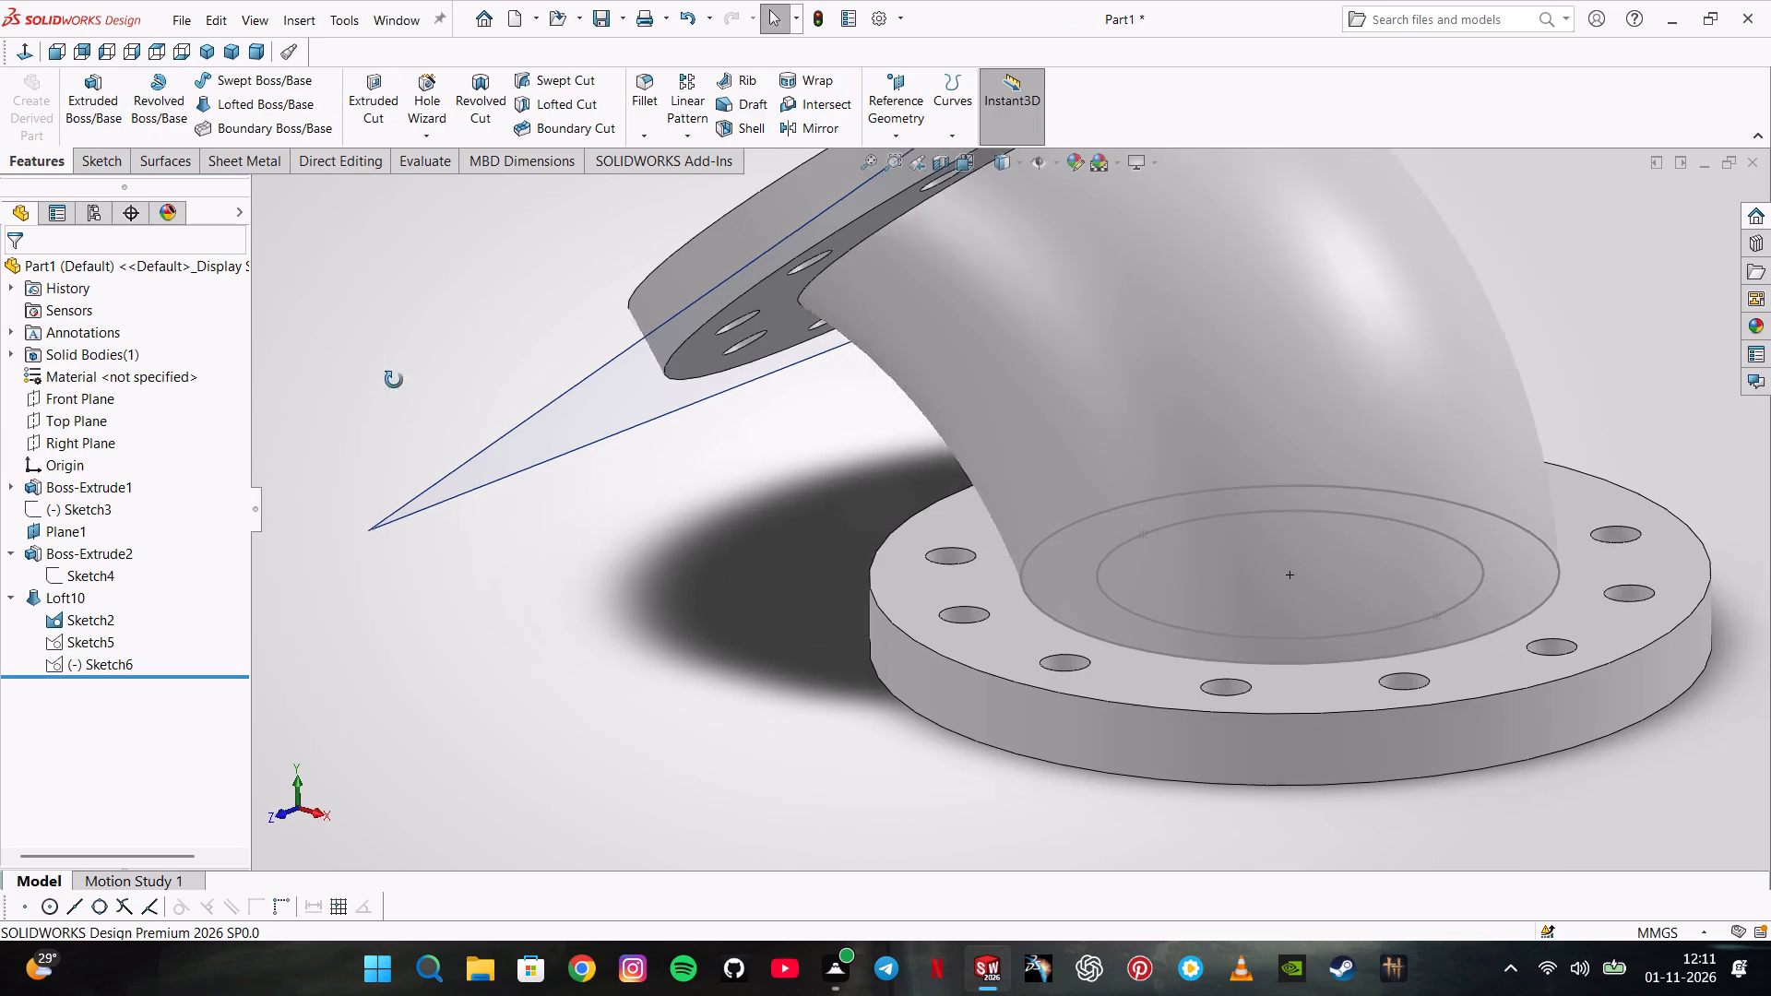
middle_drag(394, 380, 519, 587)
scroll(519, 587, up, 4)
middle_drag(704, 673, 576, 450)
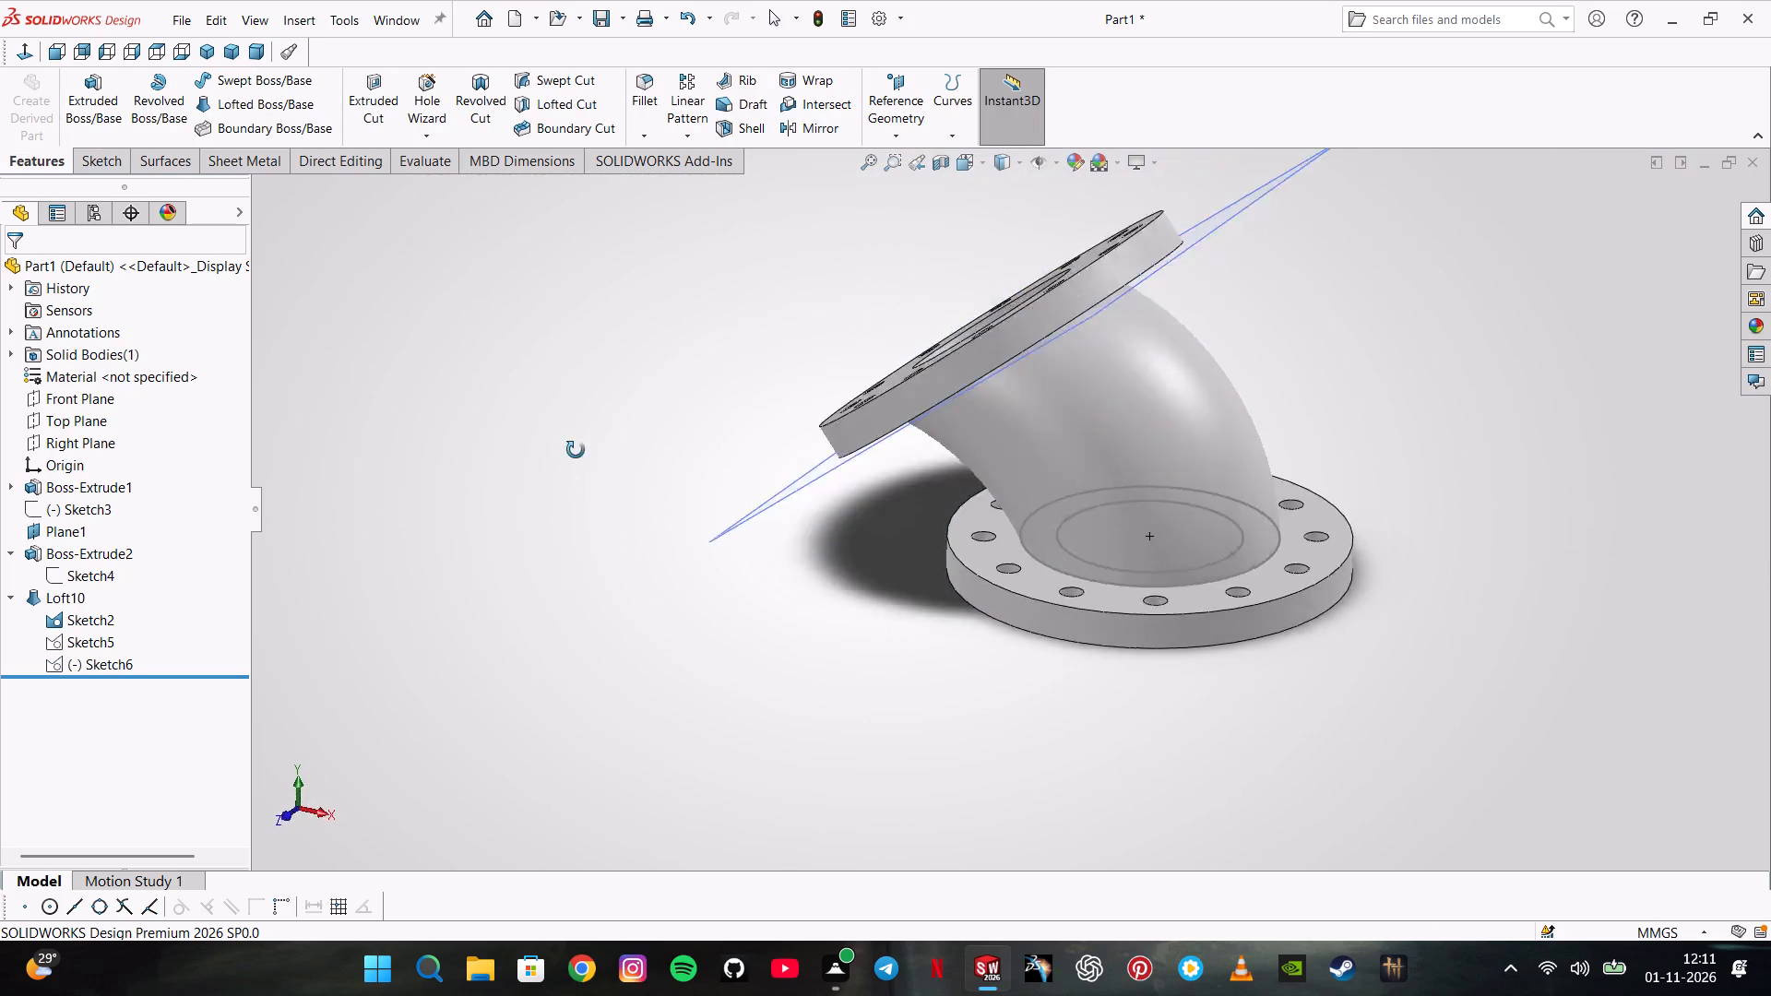
middle_drag(576, 450, 539, 277)
middle_drag(835, 542, 864, 643)
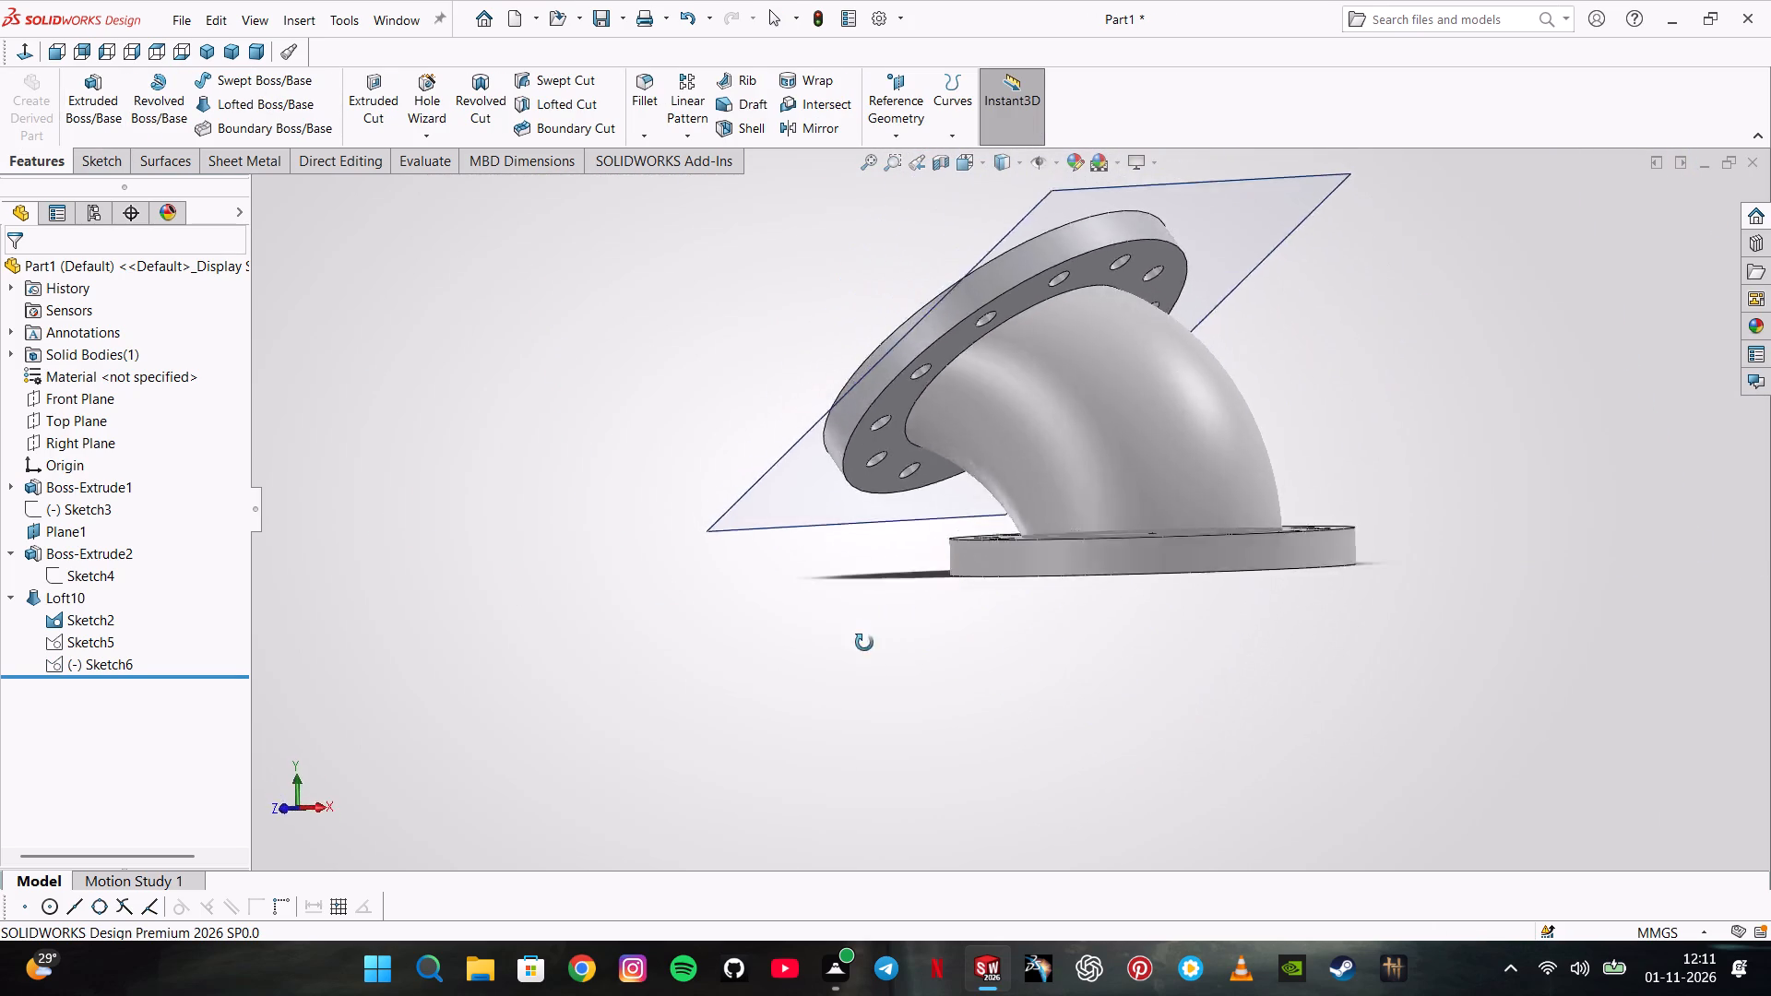
middle_drag(864, 643, 972, 746)
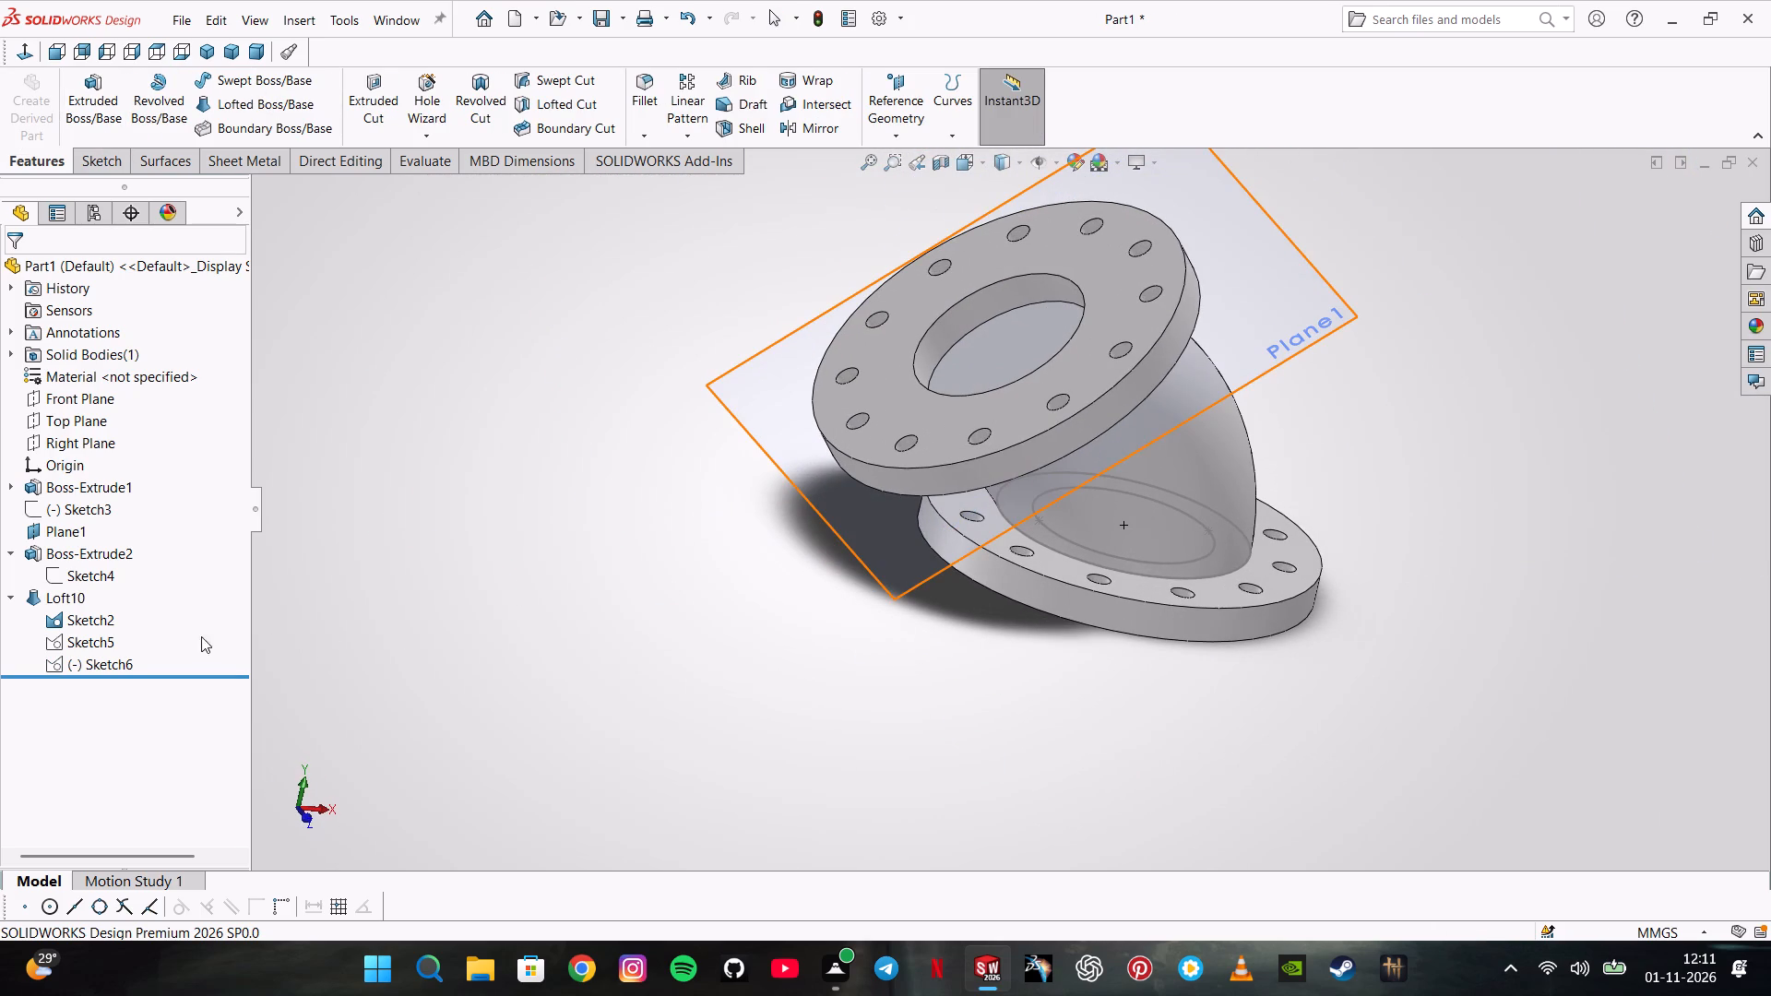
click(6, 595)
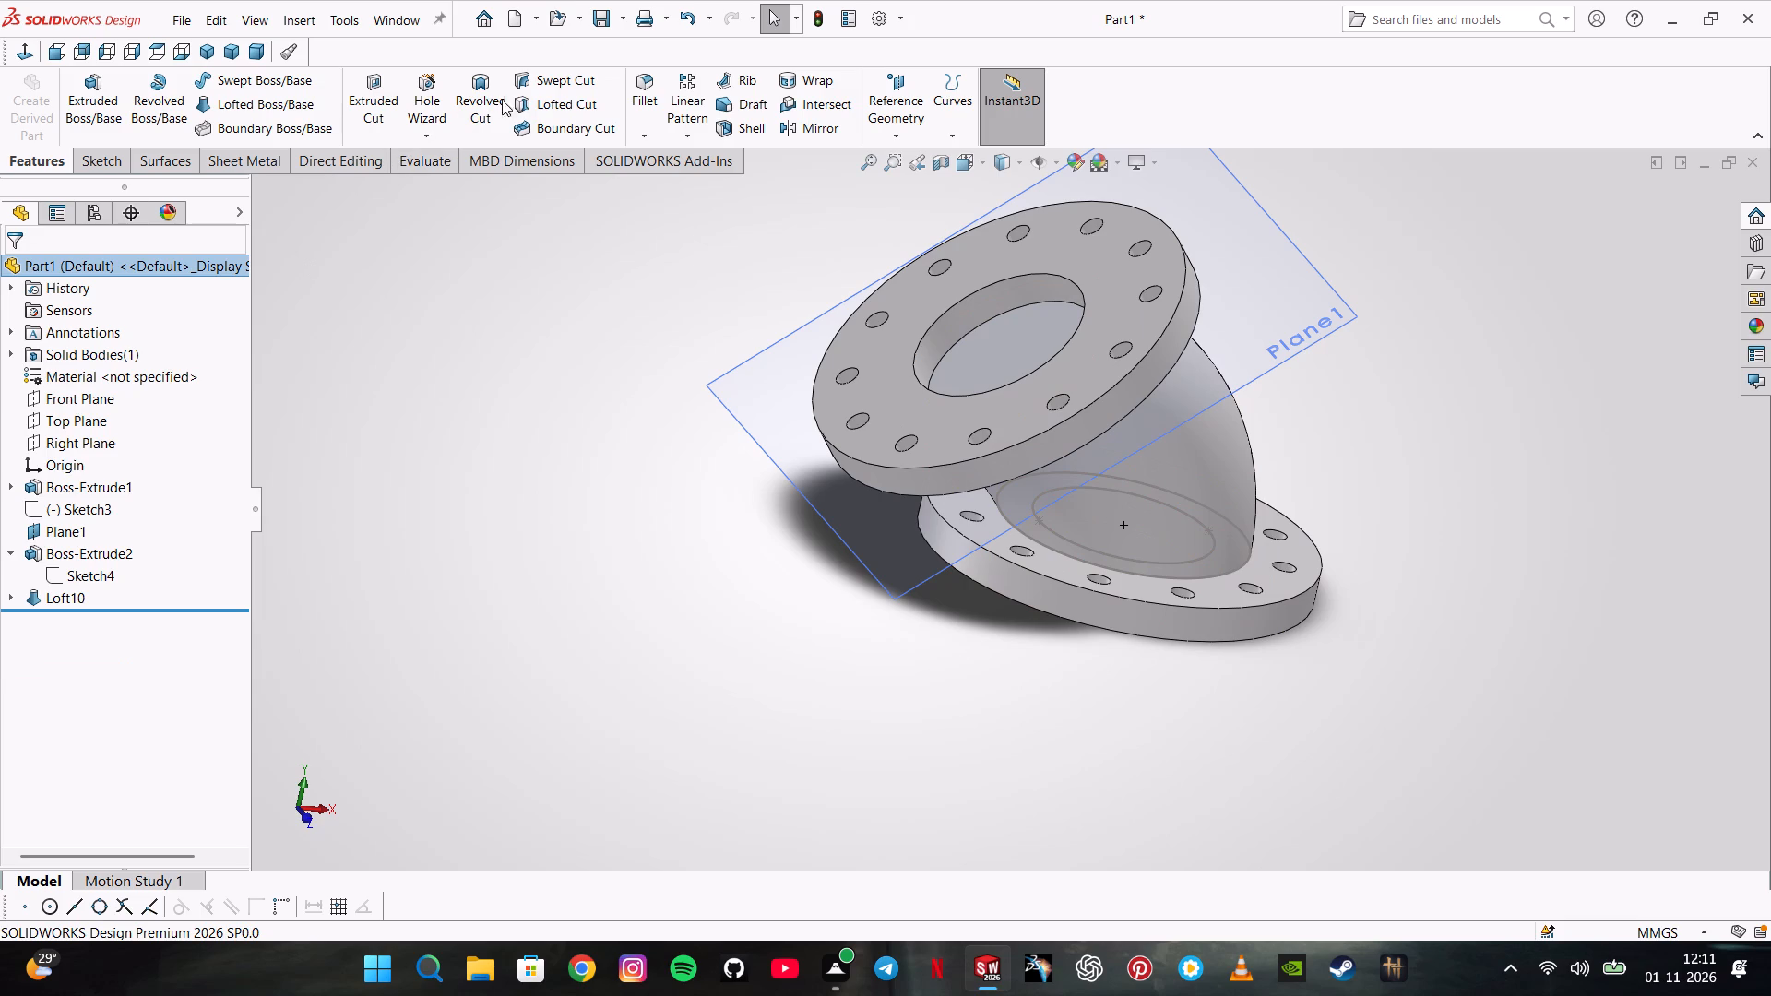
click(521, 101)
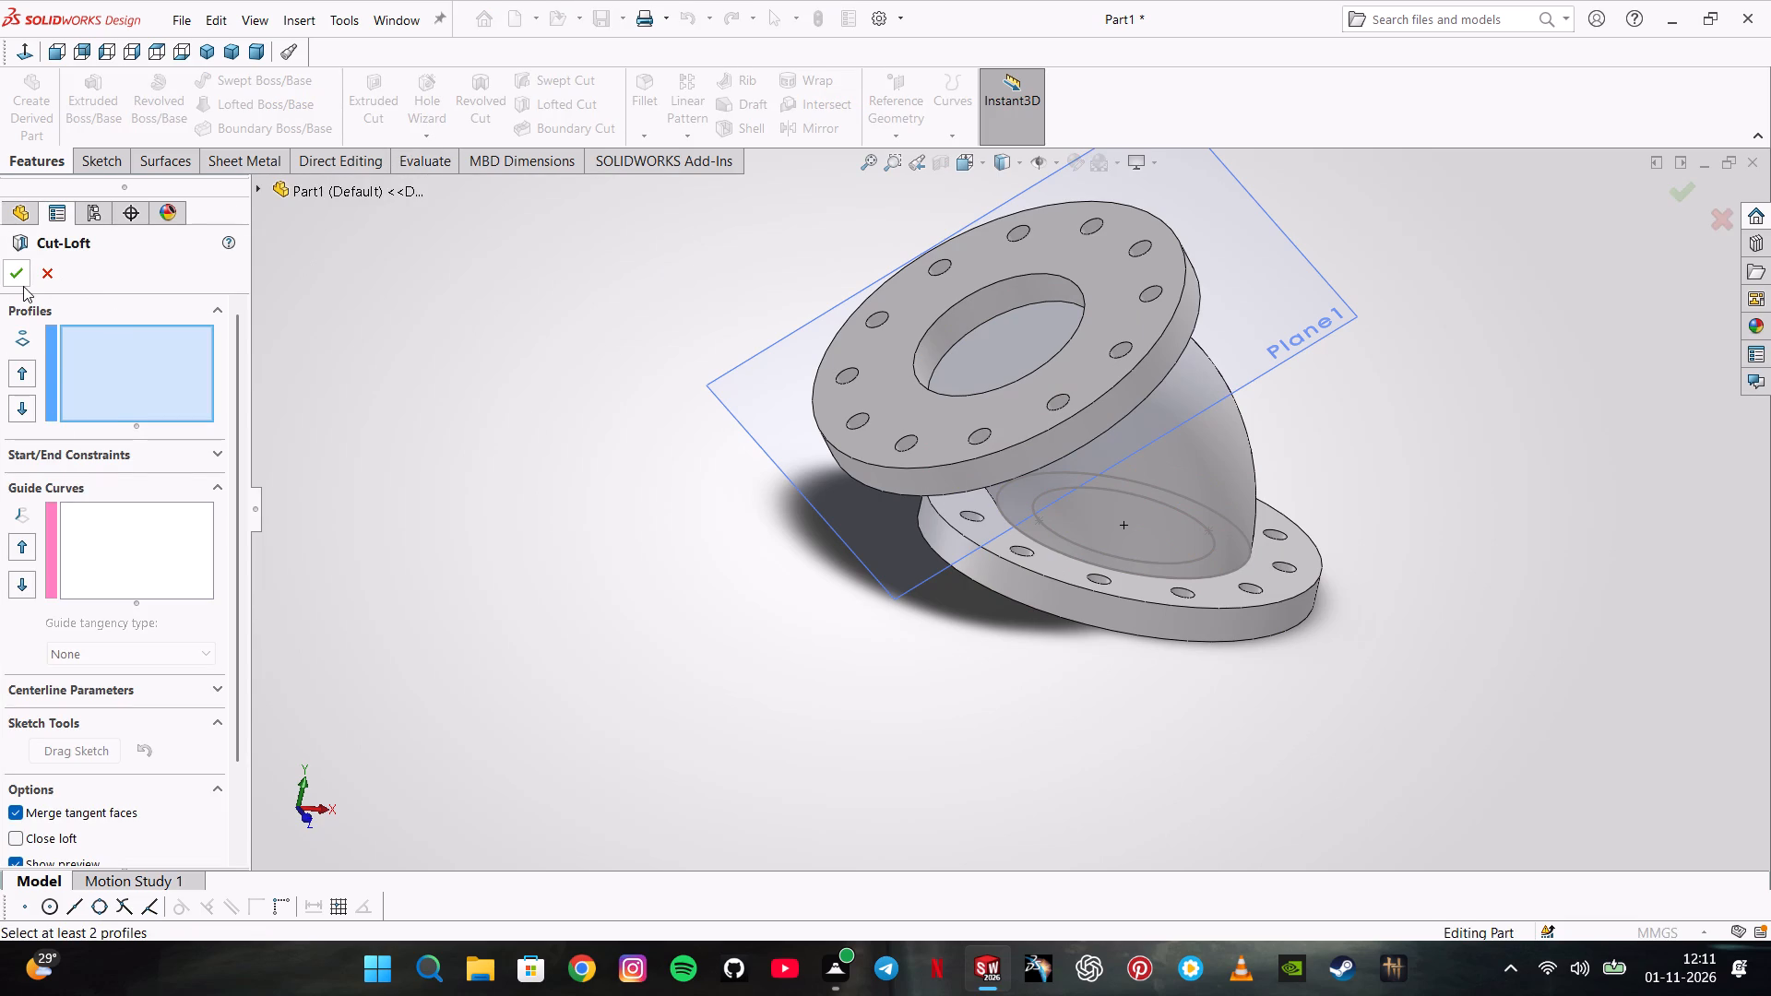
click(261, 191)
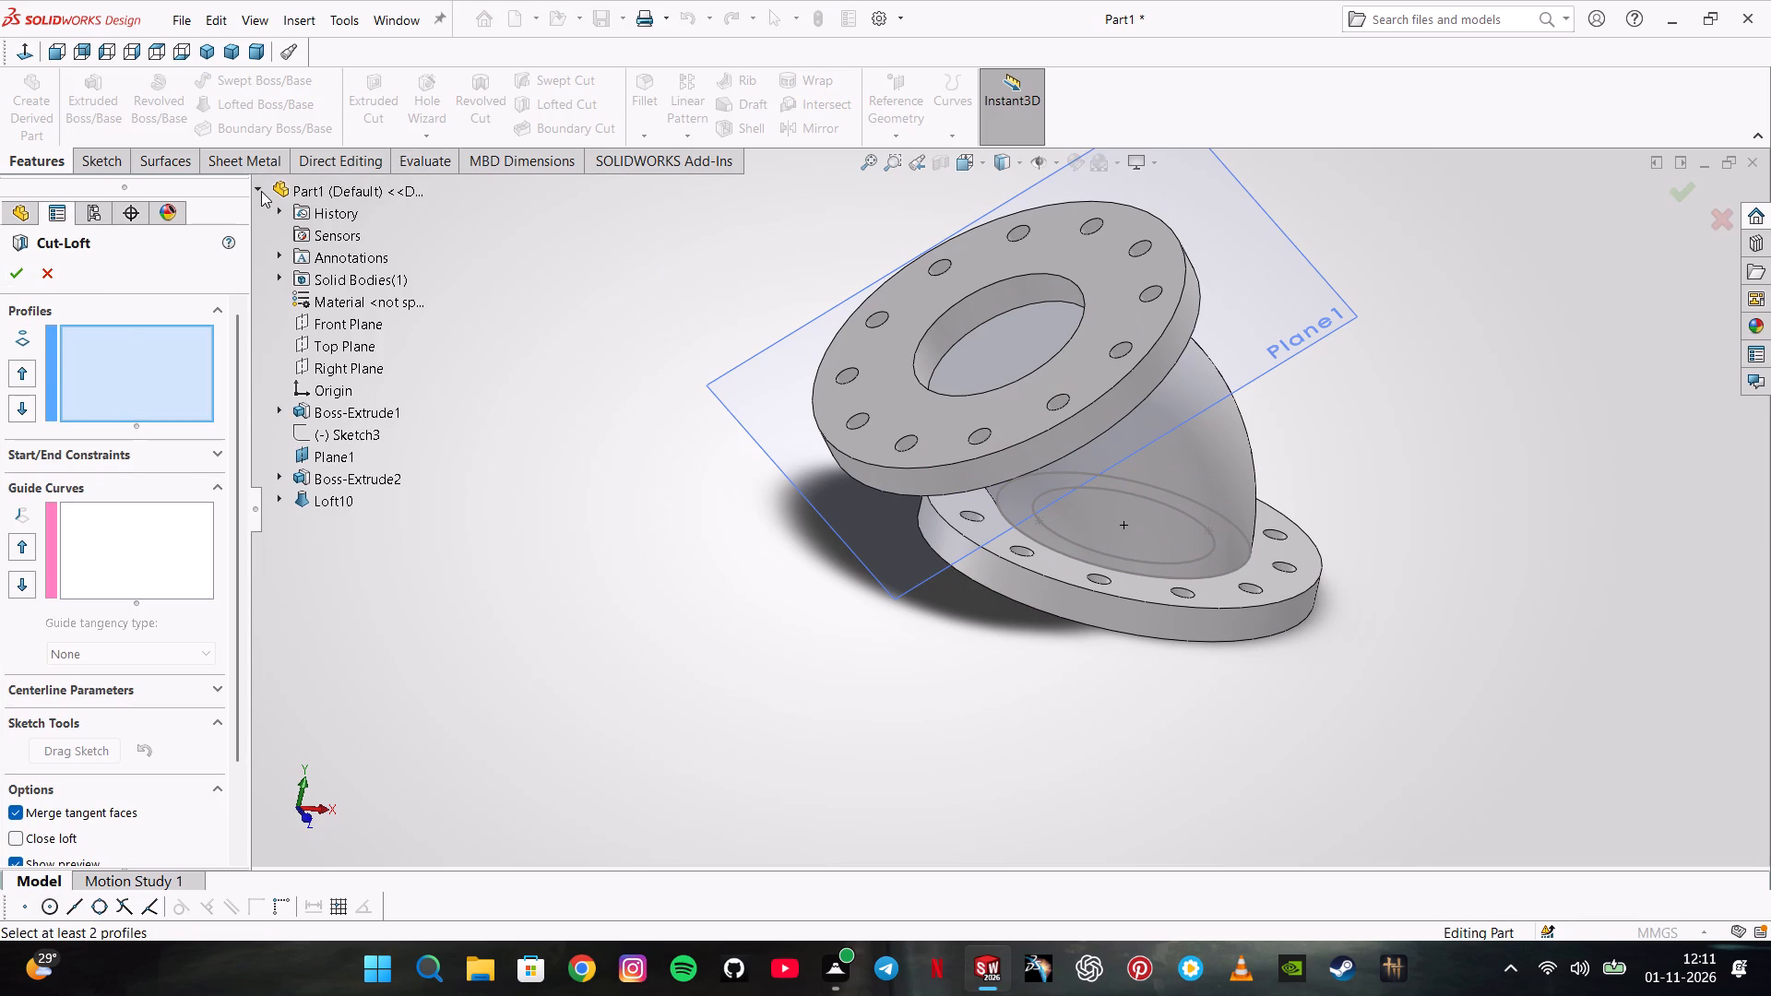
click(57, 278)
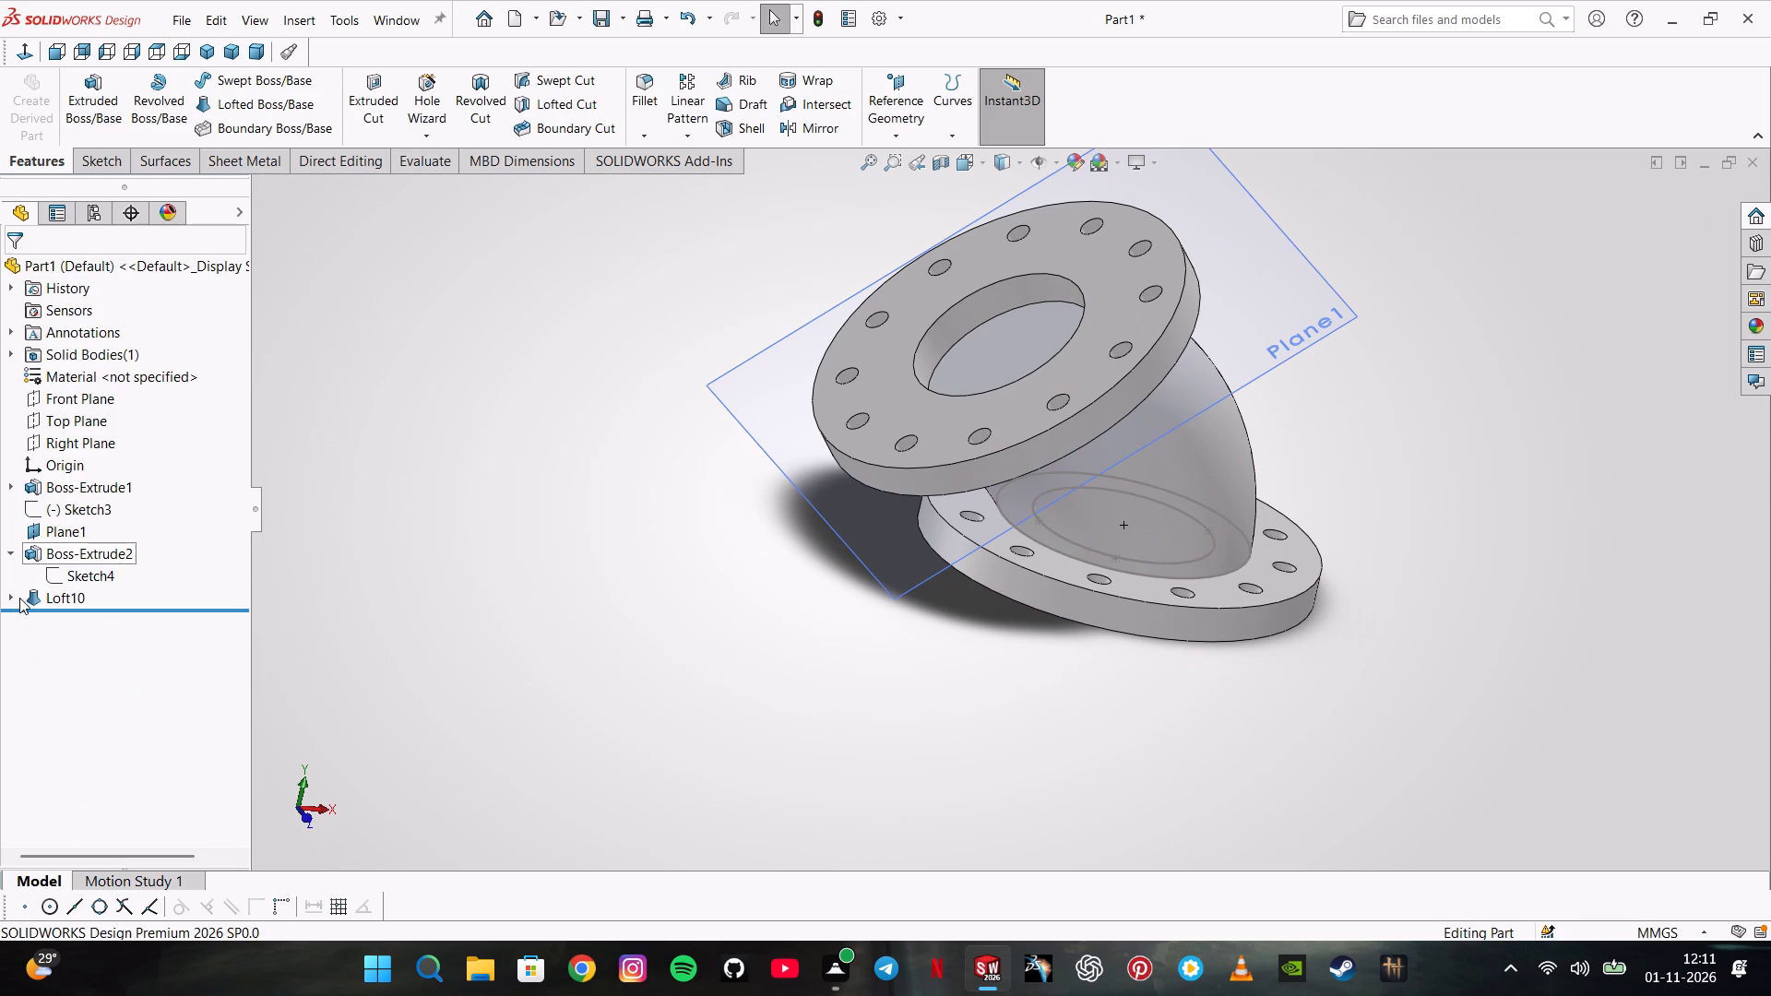
Show the loft's guide-arc sketch Sketch6 and the tilted flange's profile sketch Sketch5.
click(16, 599)
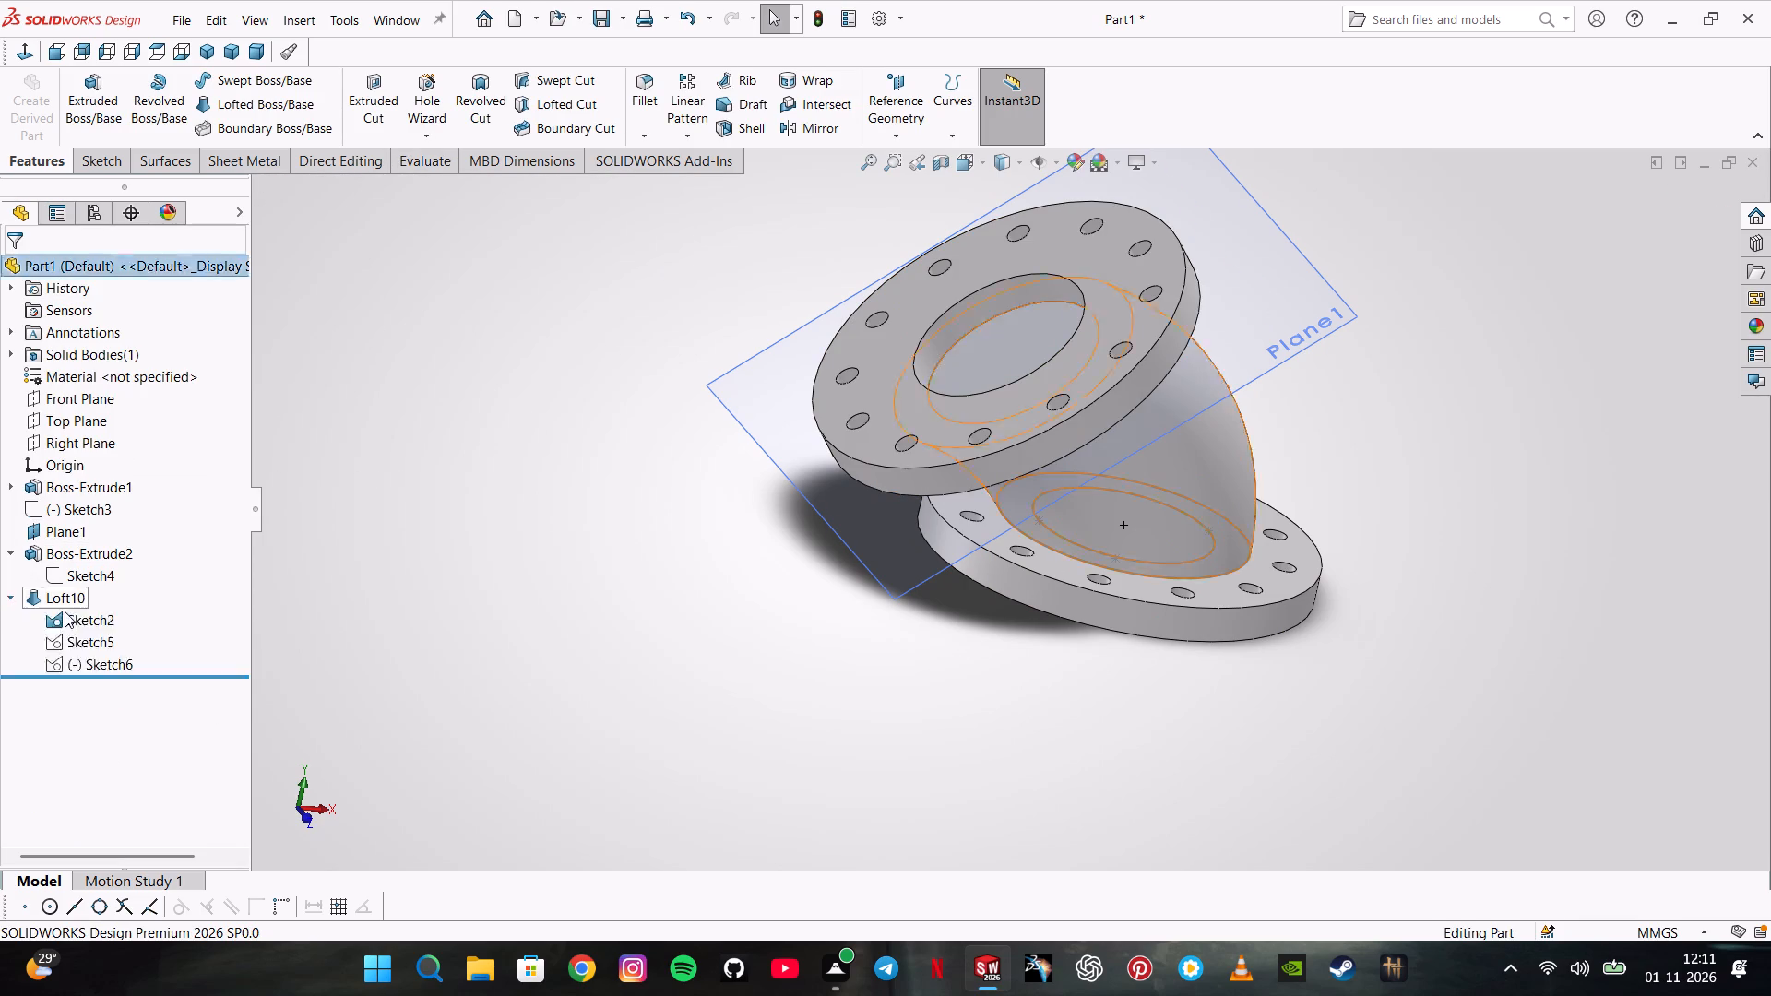
click(78, 659)
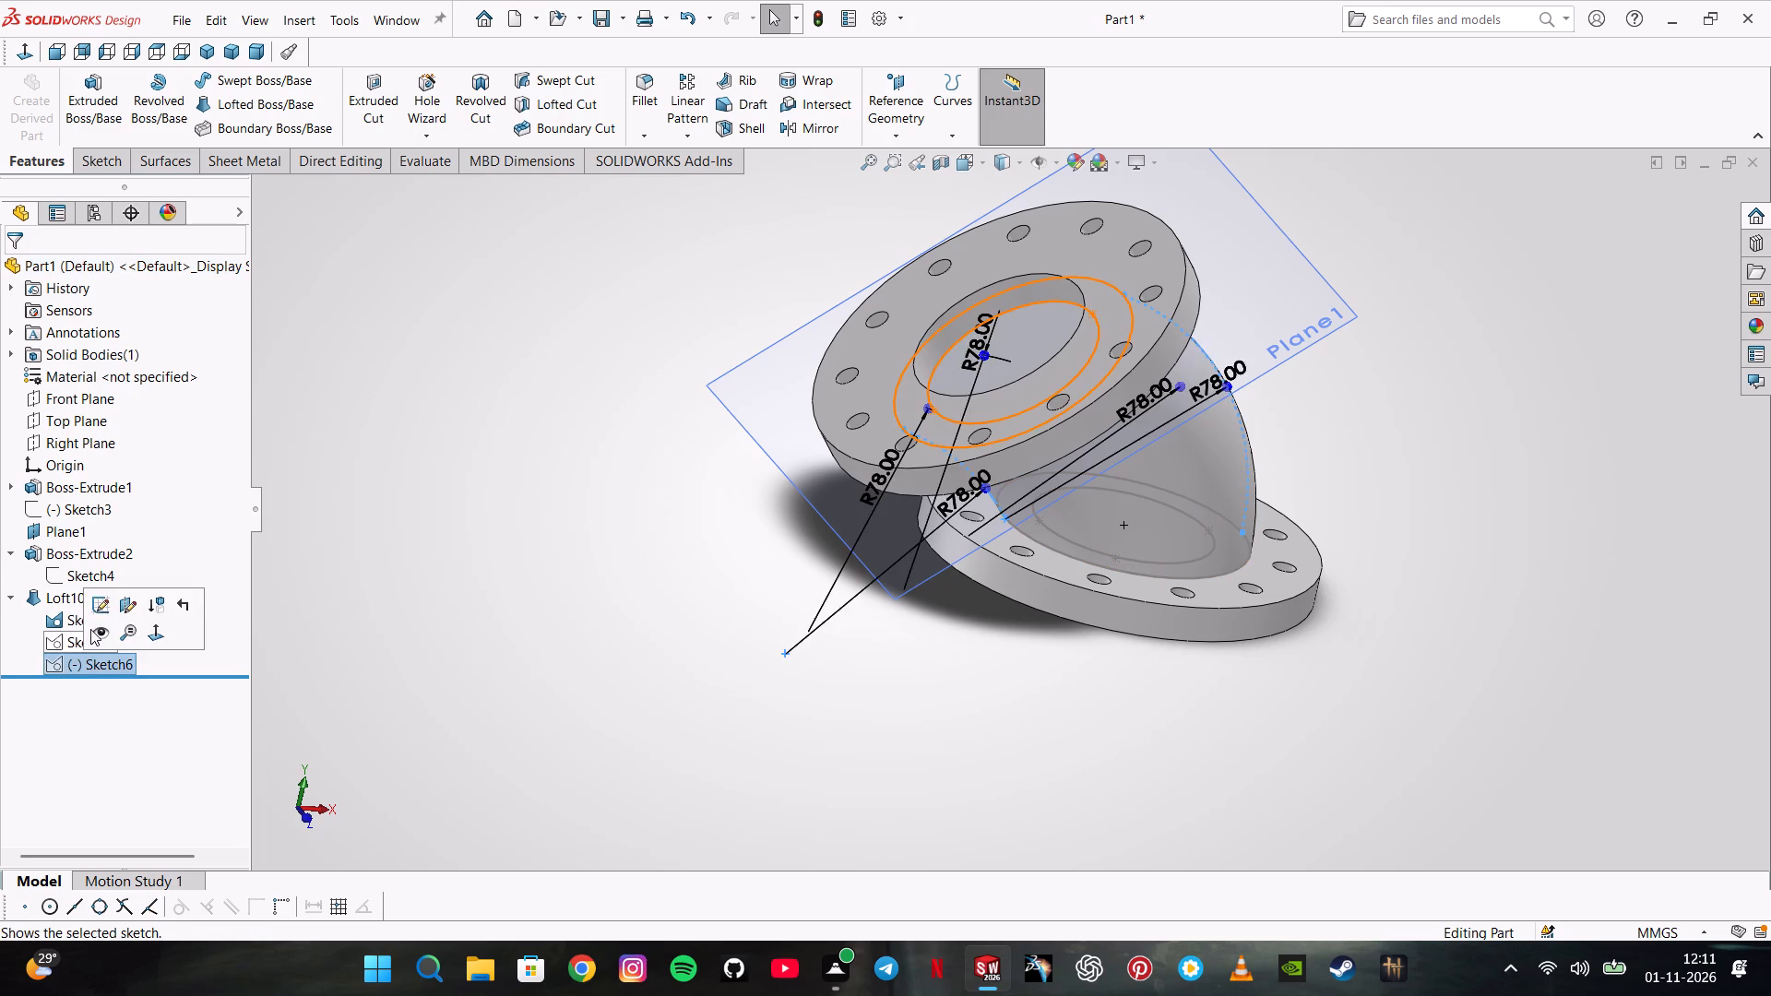
click(90, 628)
middle_drag(557, 741, 517, 577)
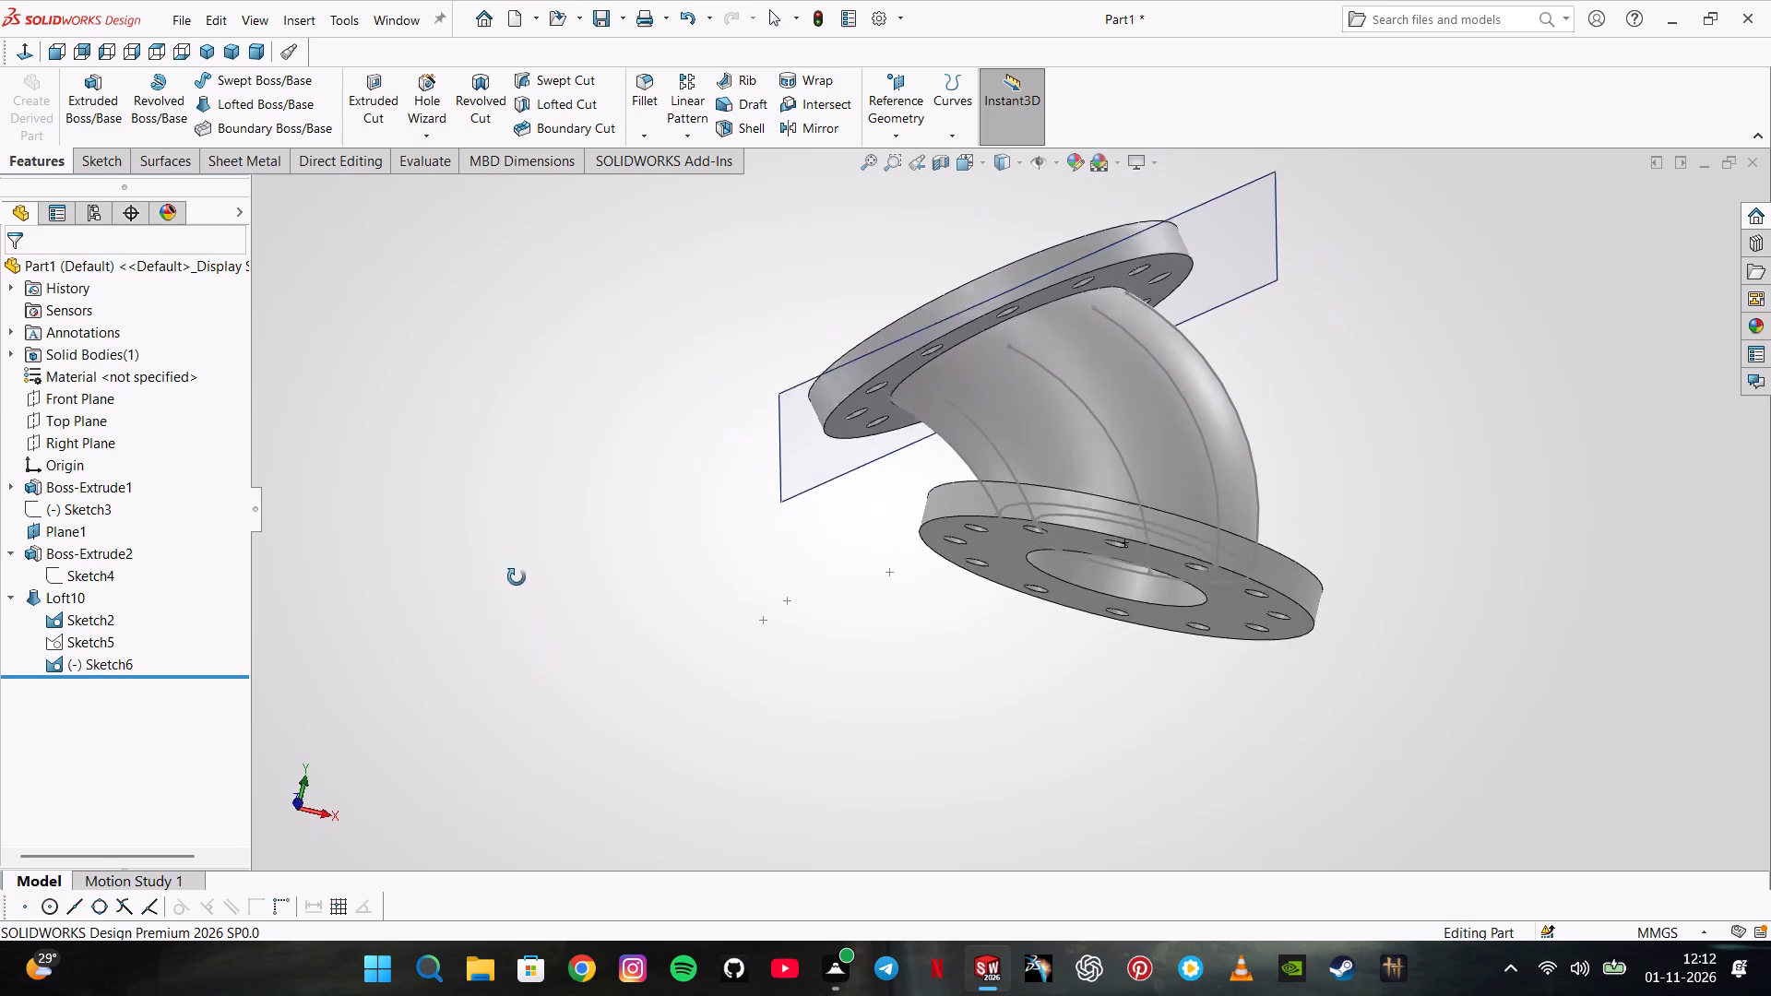
middle_drag(517, 577, 517, 611)
click(92, 621)
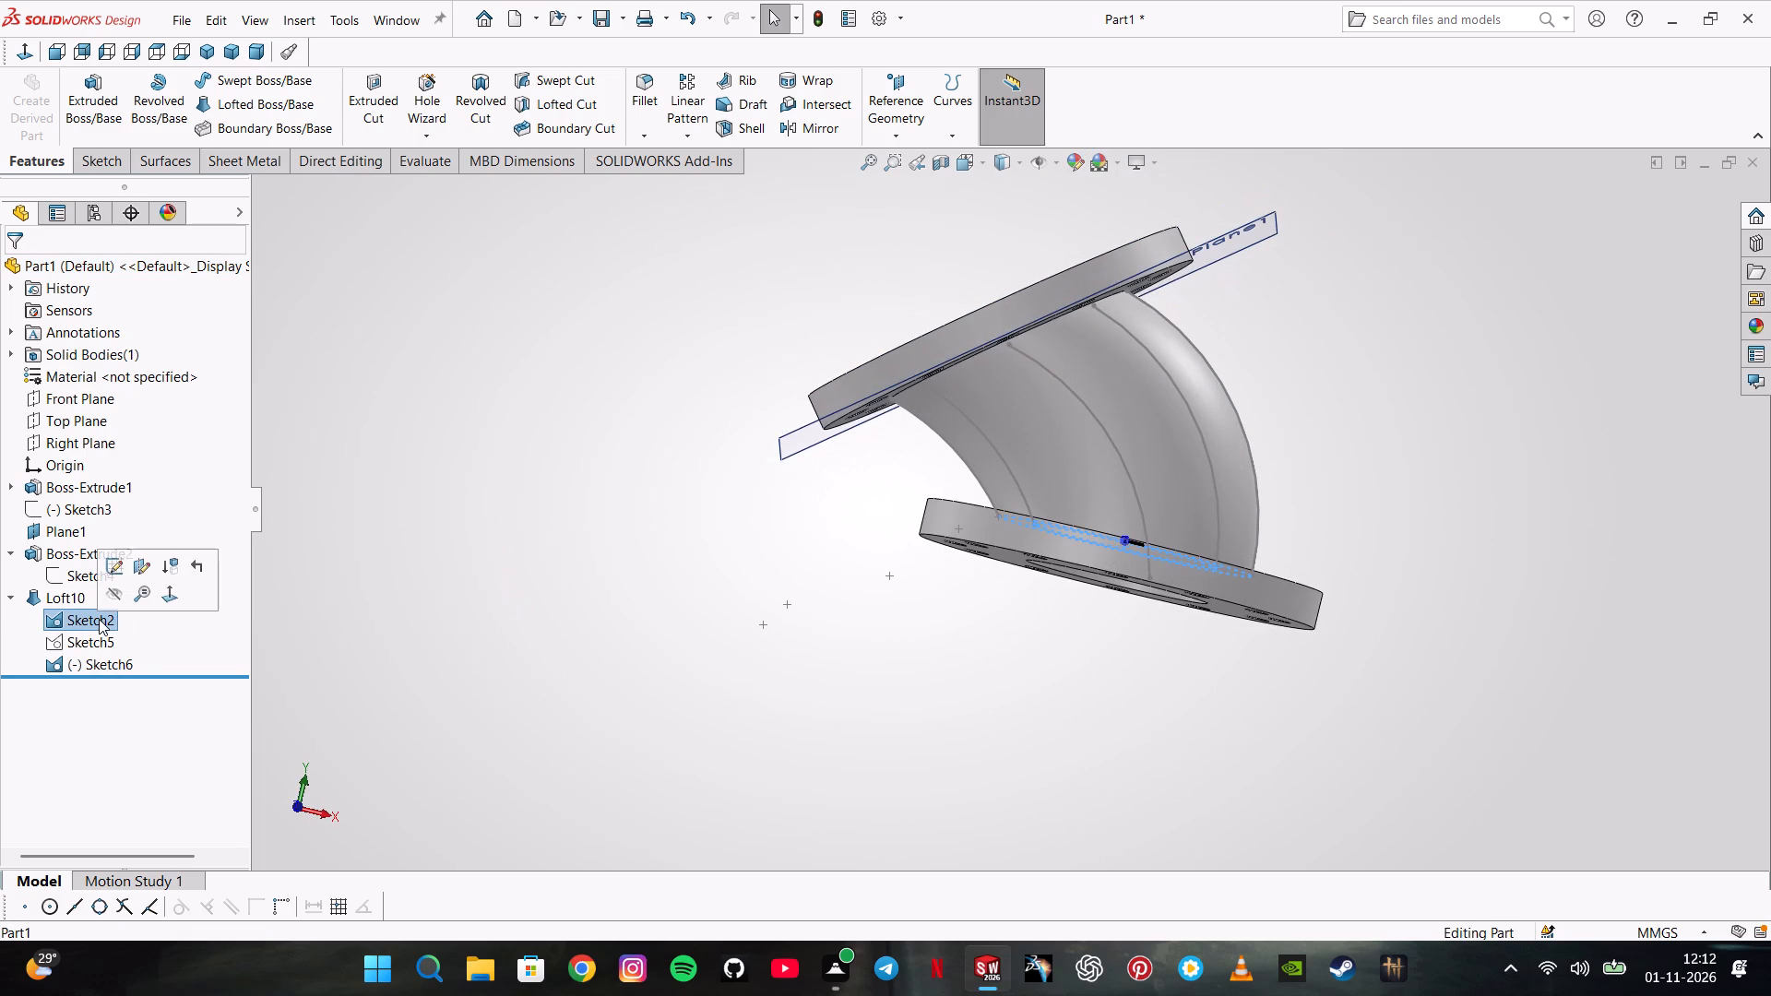
click(95, 641)
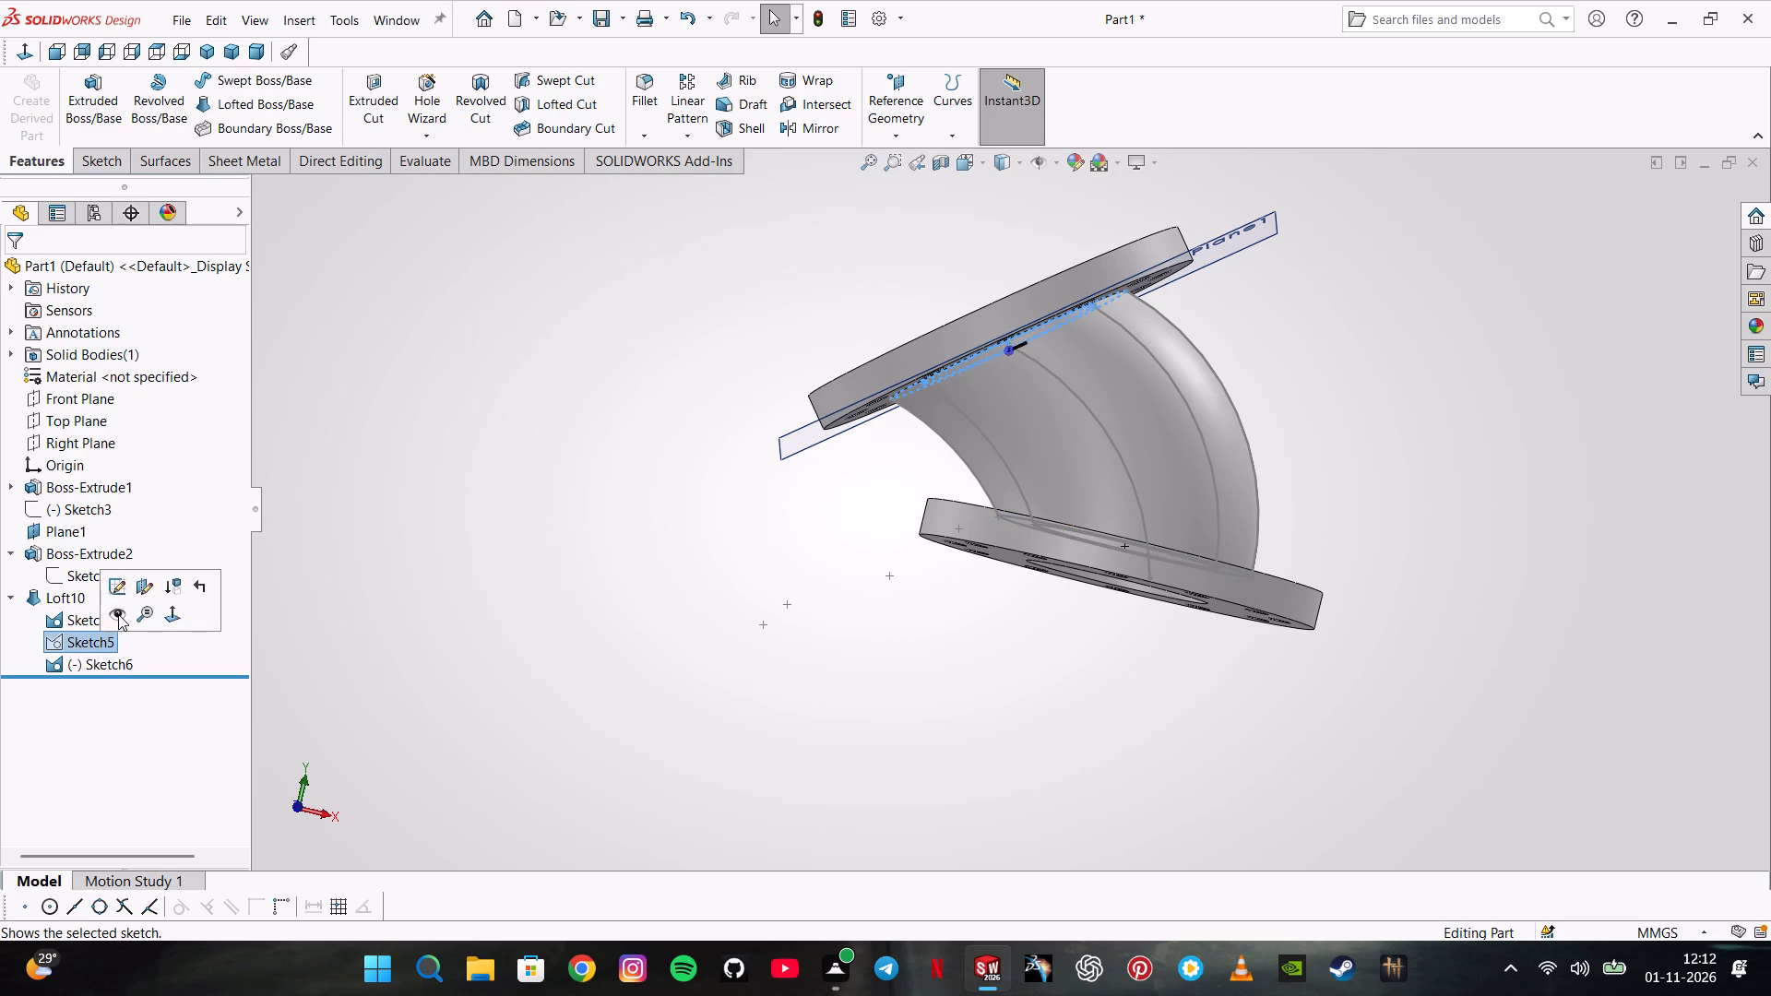
click(118, 614)
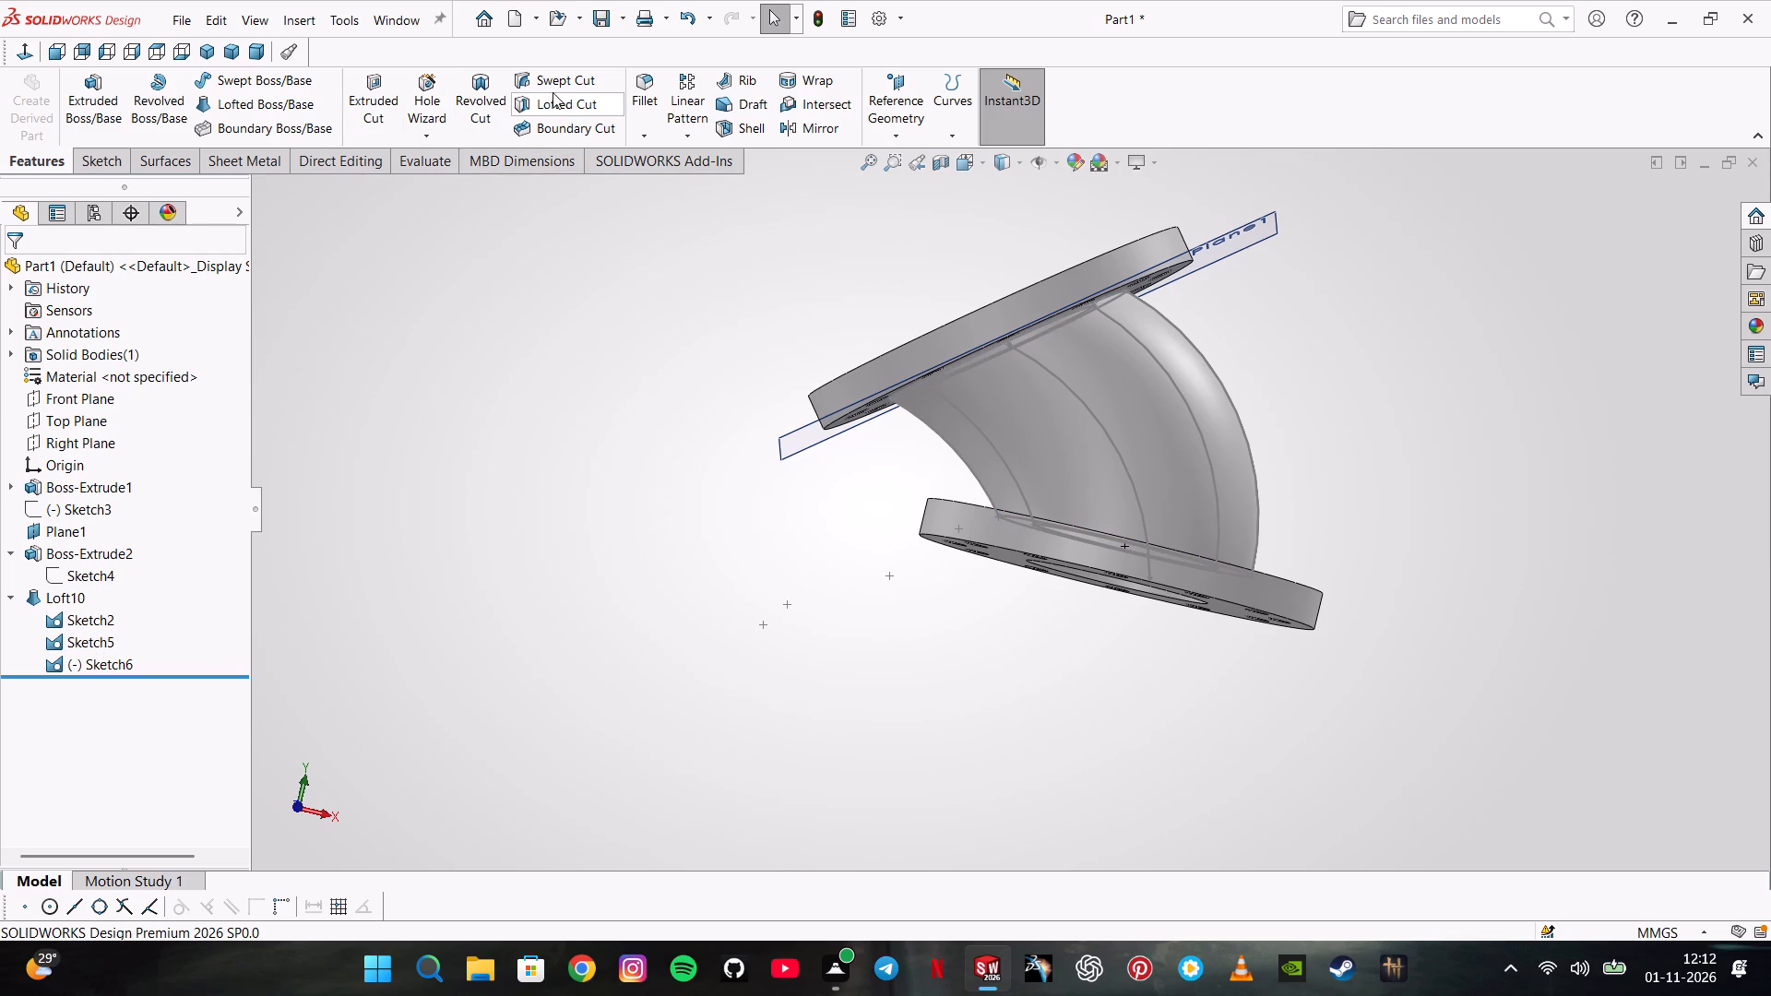
Start a Lofted Cut using the inner circles of Sketch5 and Sketch2 at the two flanges as profiles.
click(566, 92)
middle_drag(1046, 394, 1016, 325)
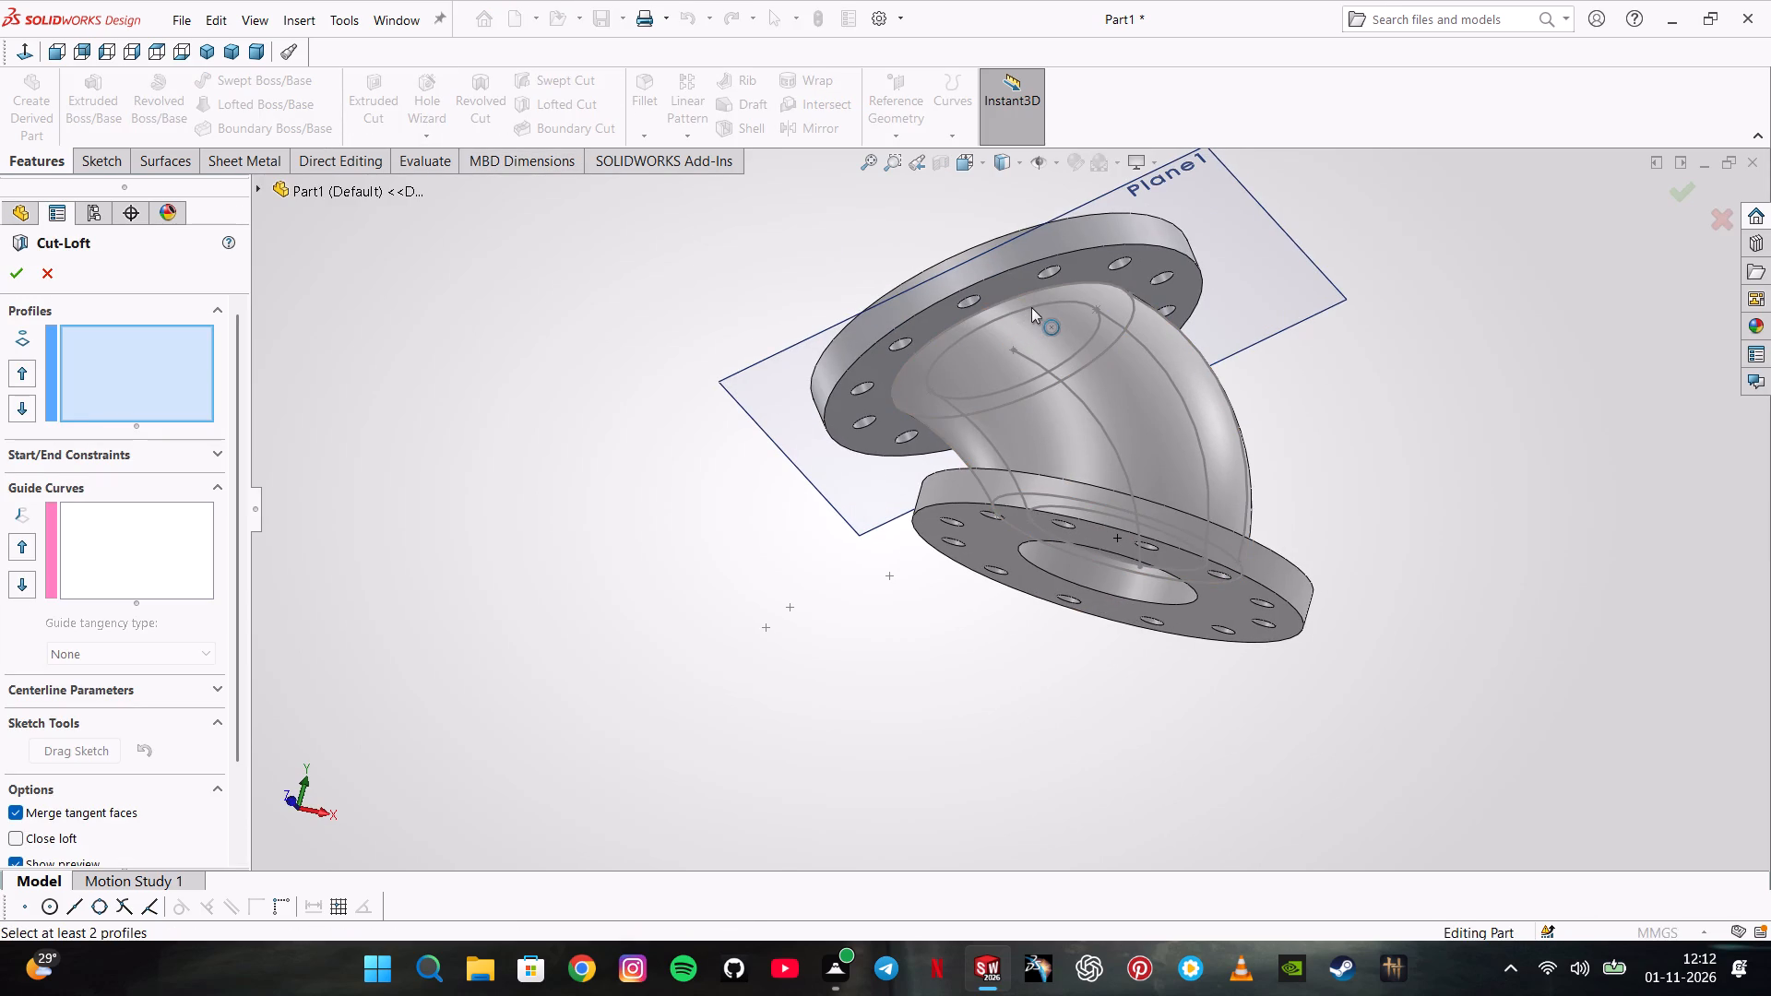
click(1031, 305)
click(1085, 221)
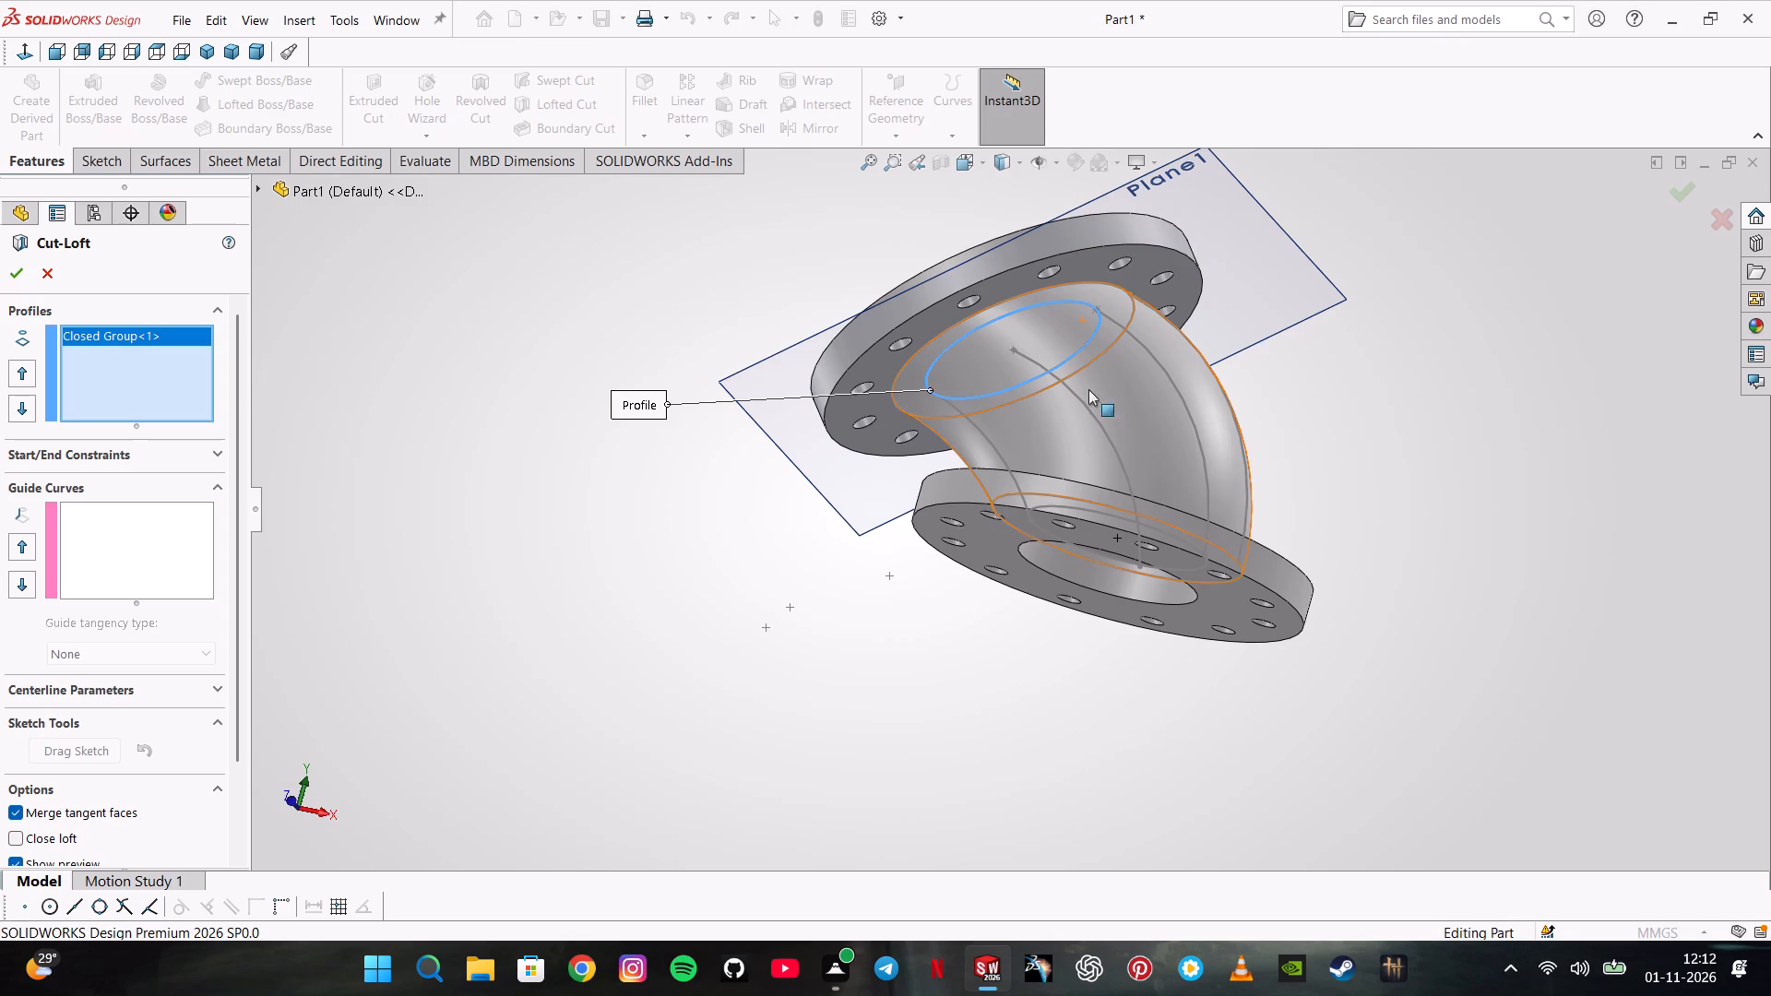
middle_drag(1089, 426, 1097, 575)
click(1087, 563)
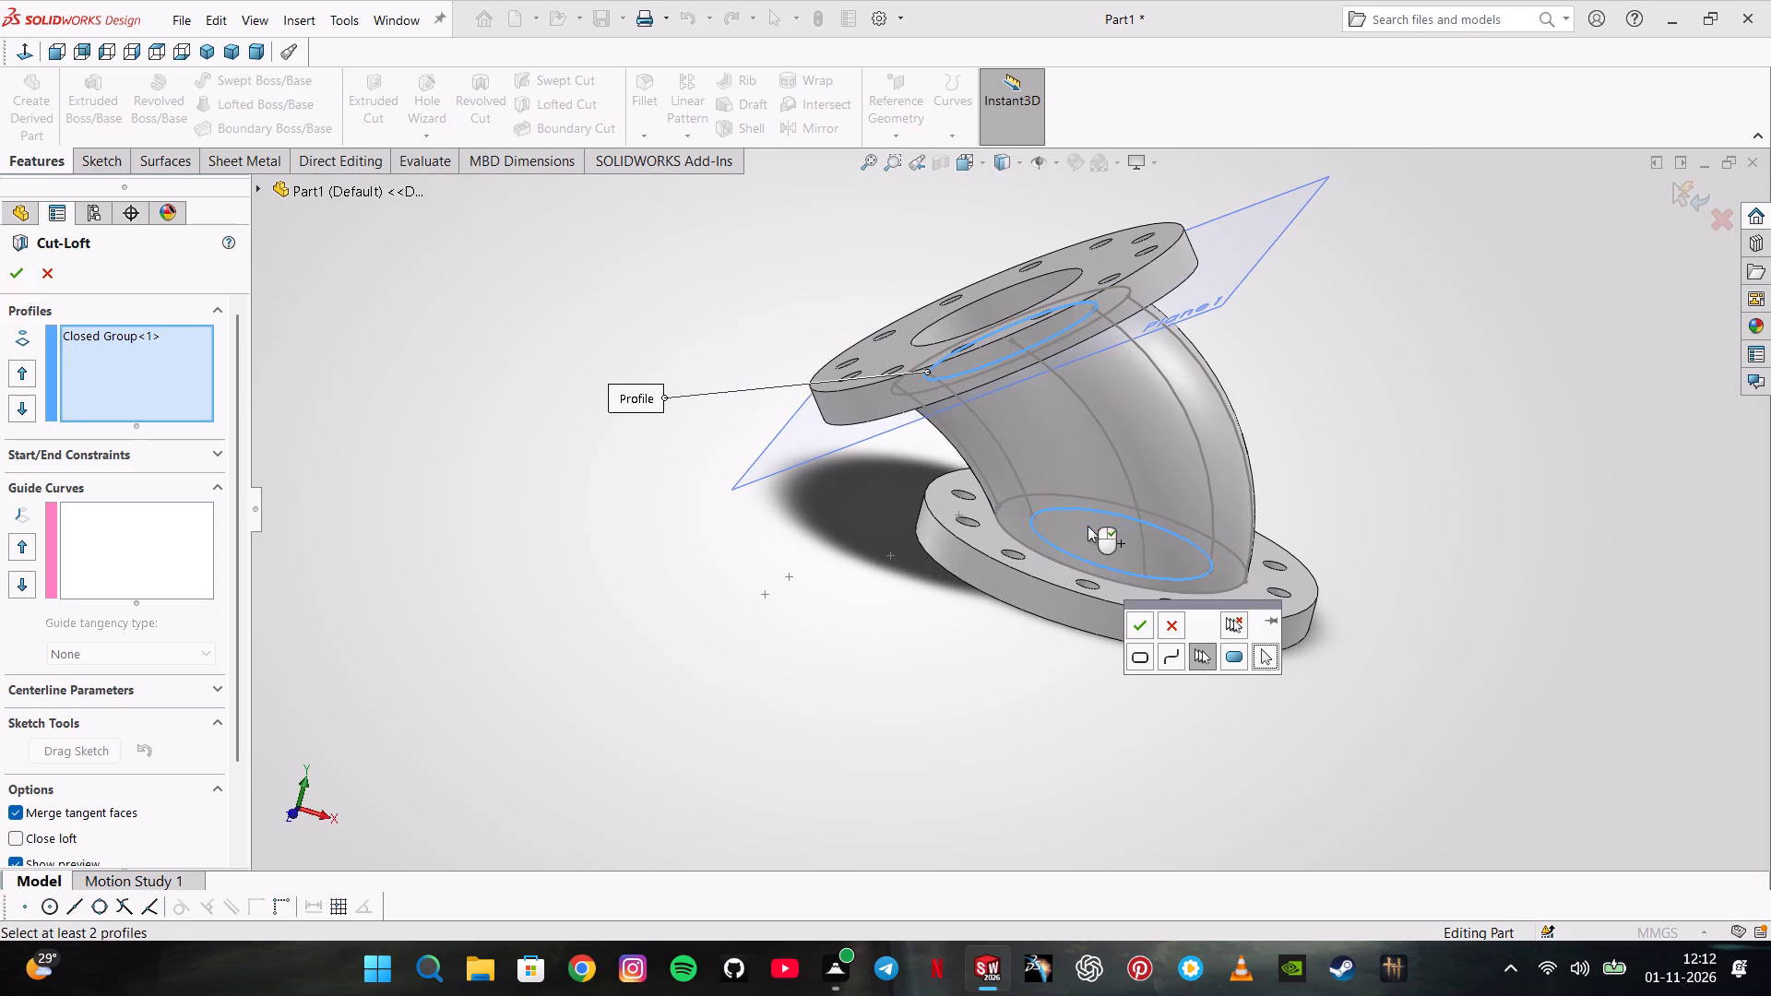
click(1134, 616)
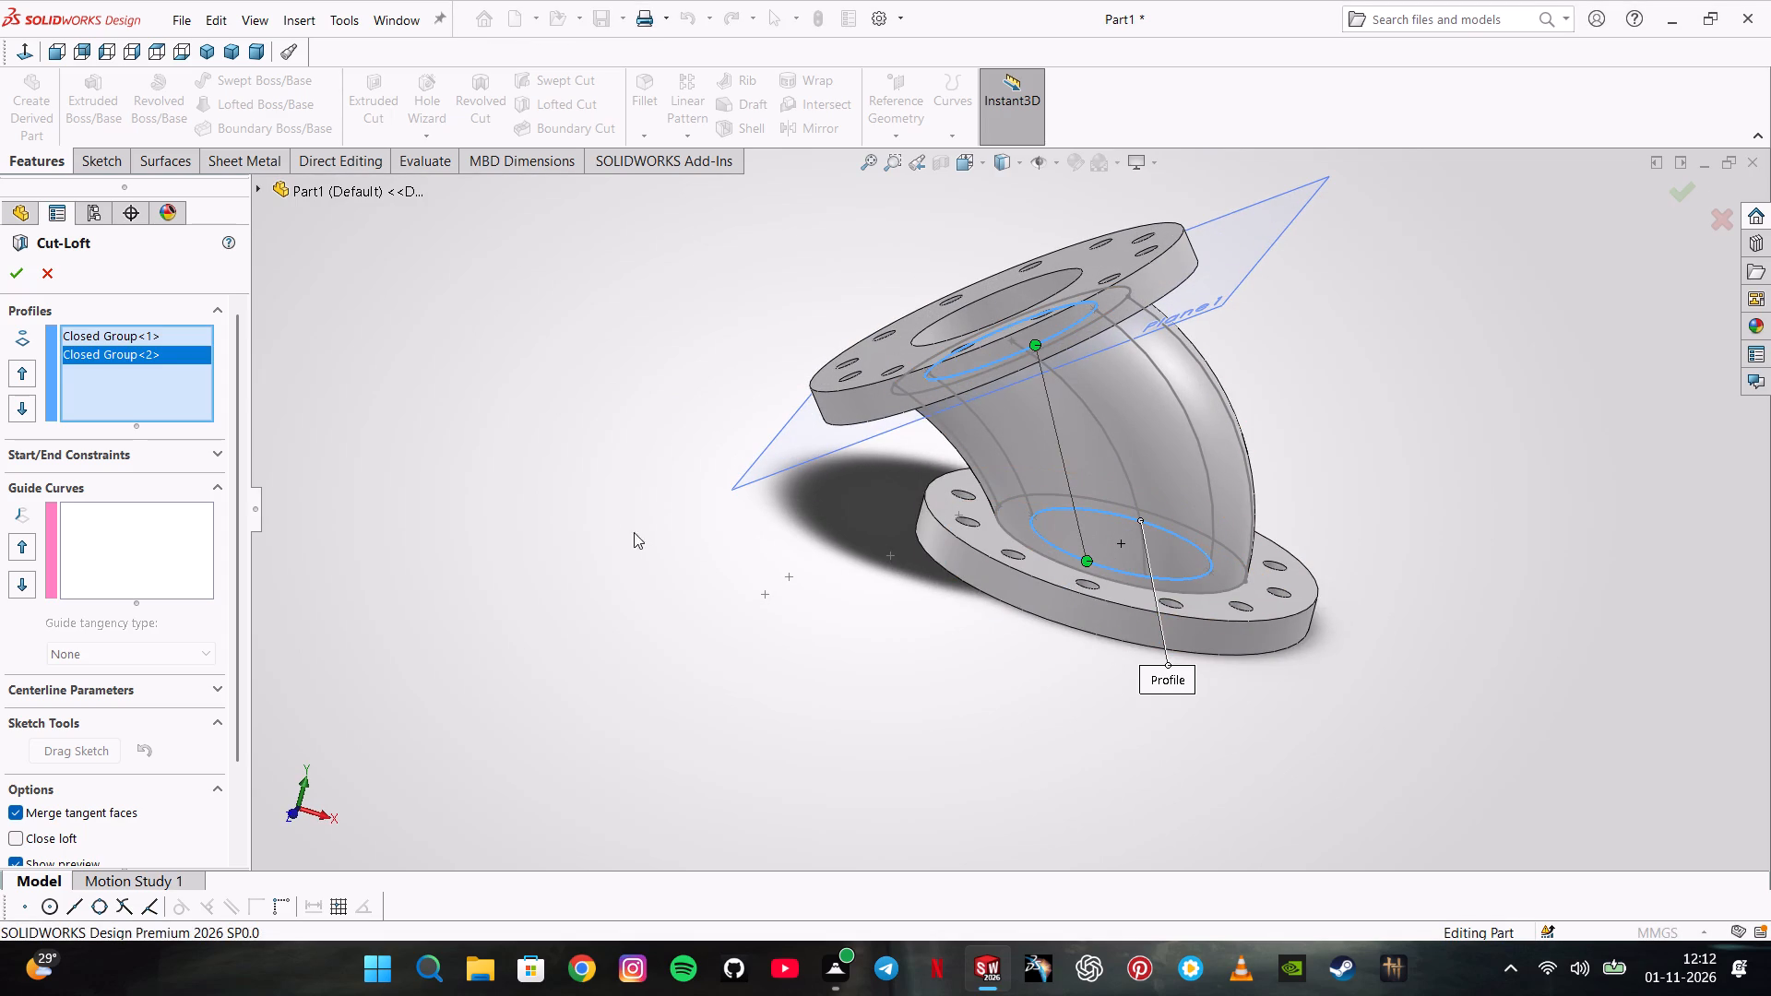
Add the two inner R78 arcs of Sketch6 as the guide curves and complete the lofted cut through the pipe.
click(143, 531)
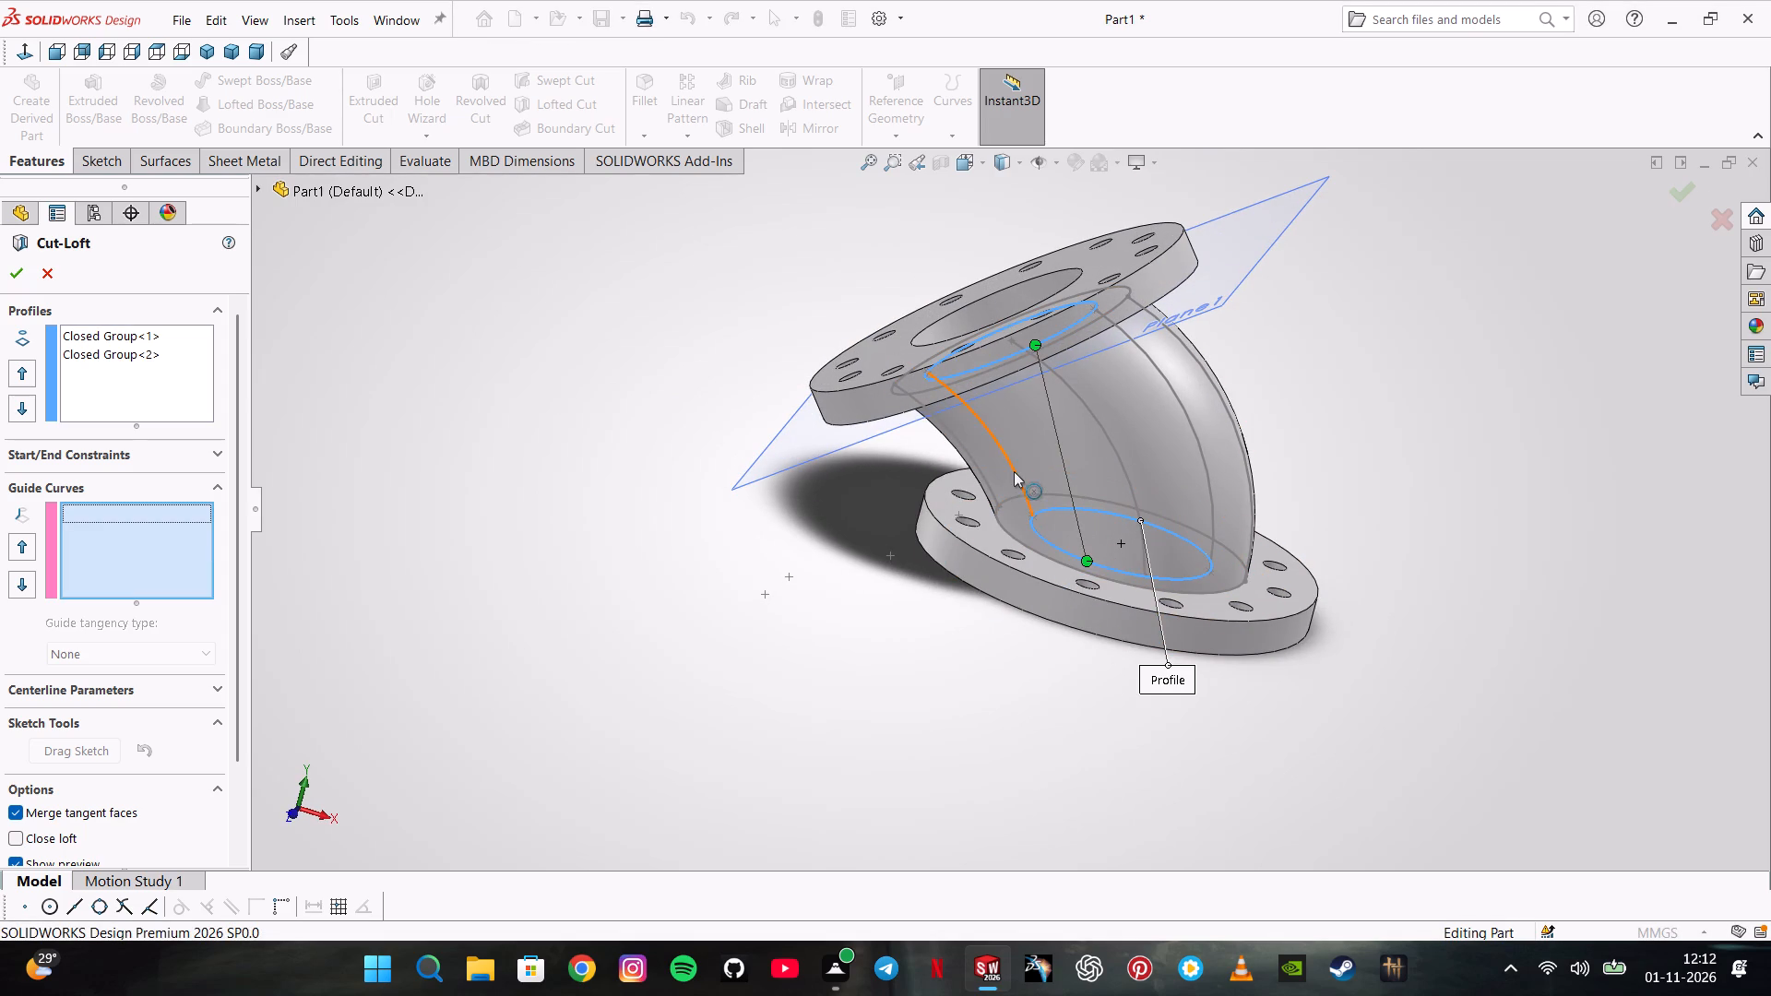
click(1014, 470)
click(1076, 387)
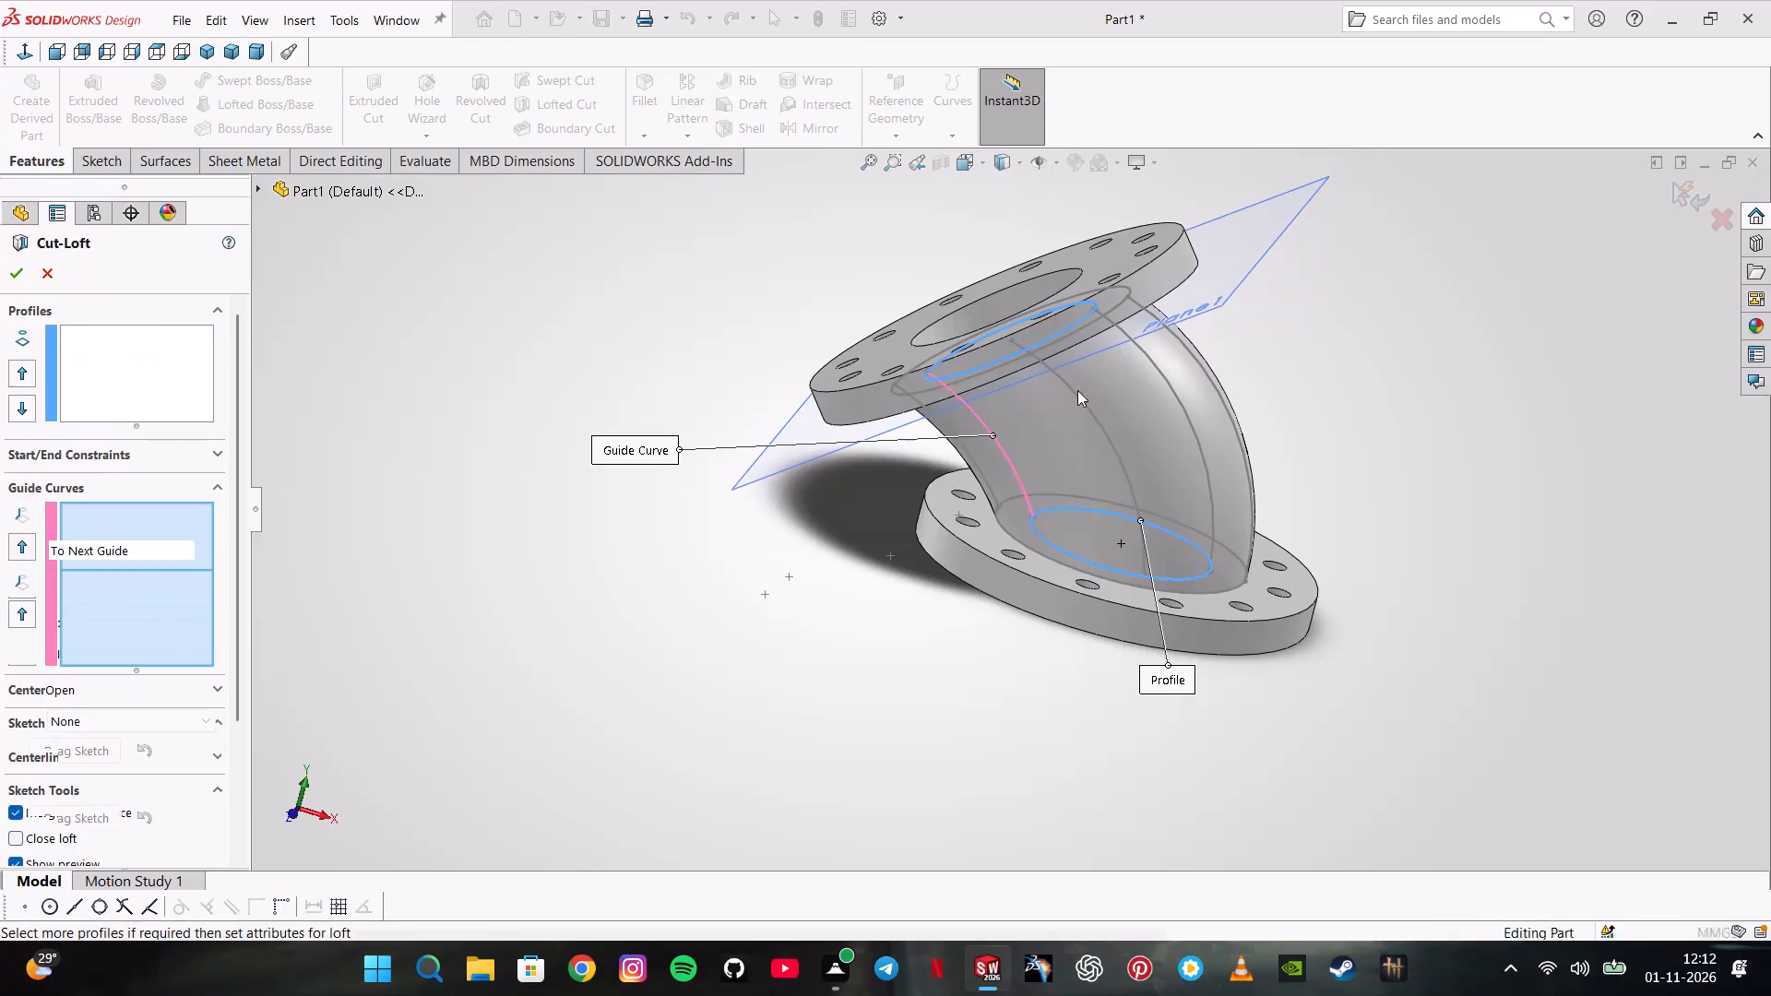
click(1182, 402)
click(1233, 316)
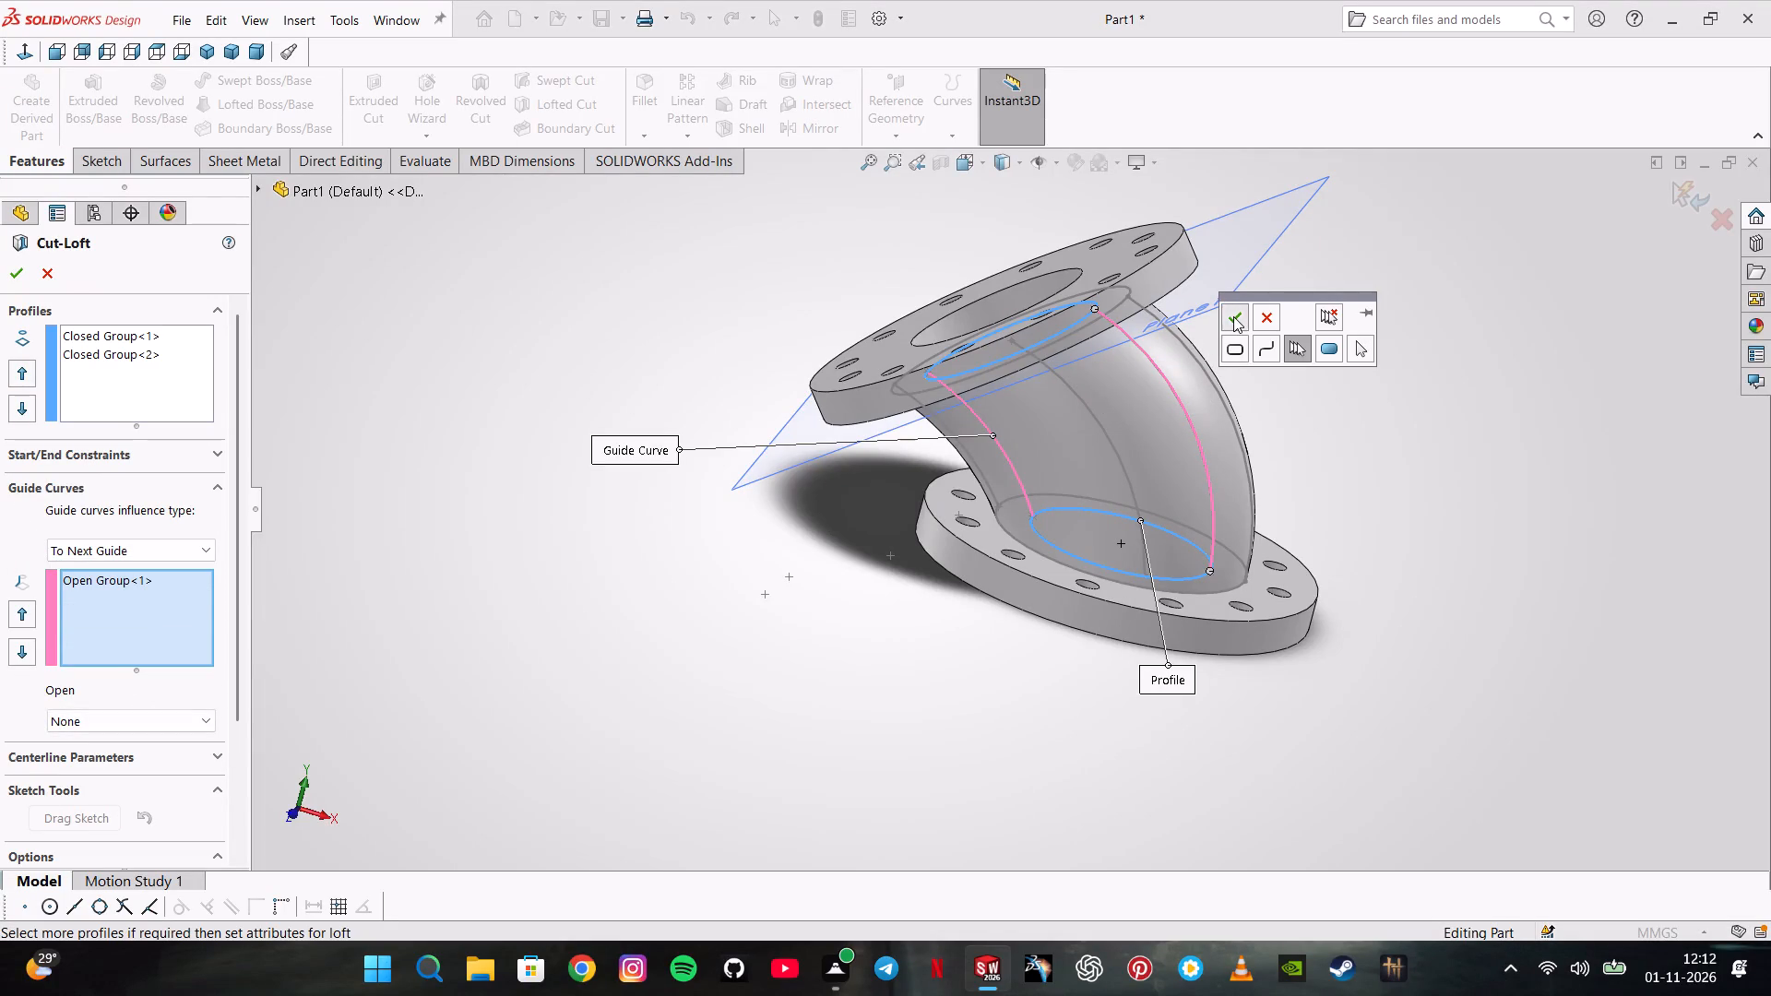
click(14, 281)
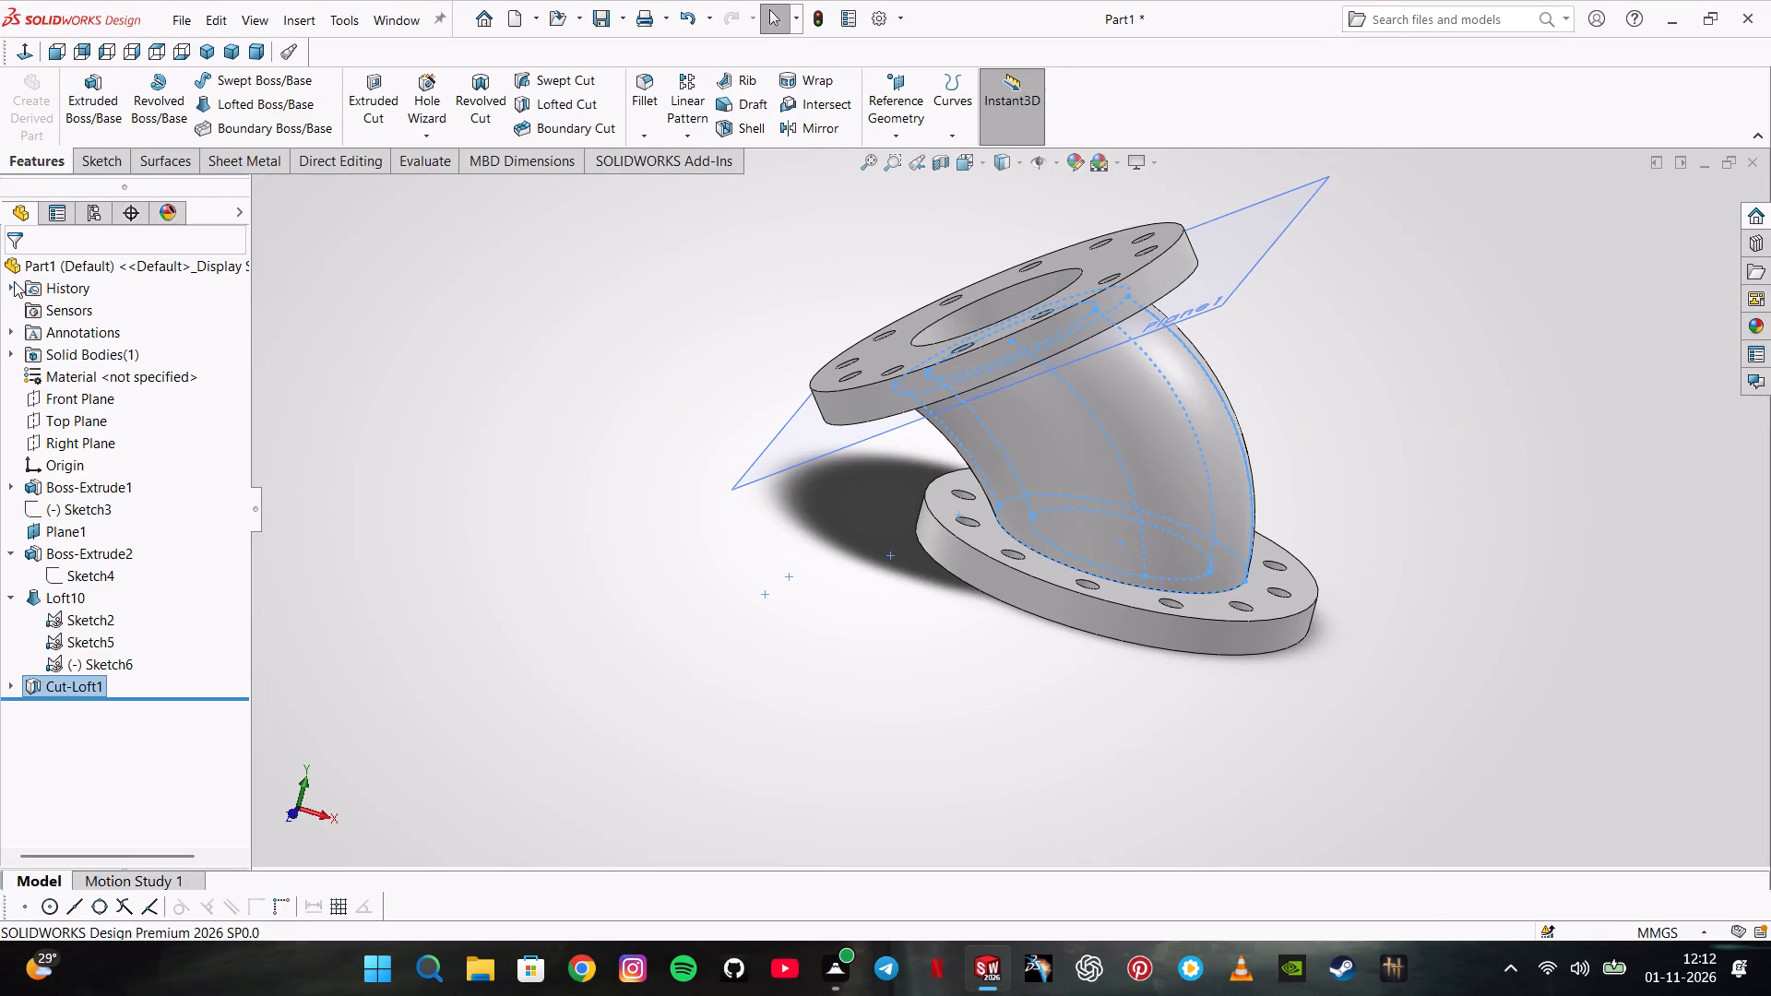
Hide Sketch5, Sketch6 and Sketch2 under the loft and collapse the expanded features in the tree.
middle_drag(884, 452, 979, 714)
click(874, 716)
middle_drag(870, 717, 814, 589)
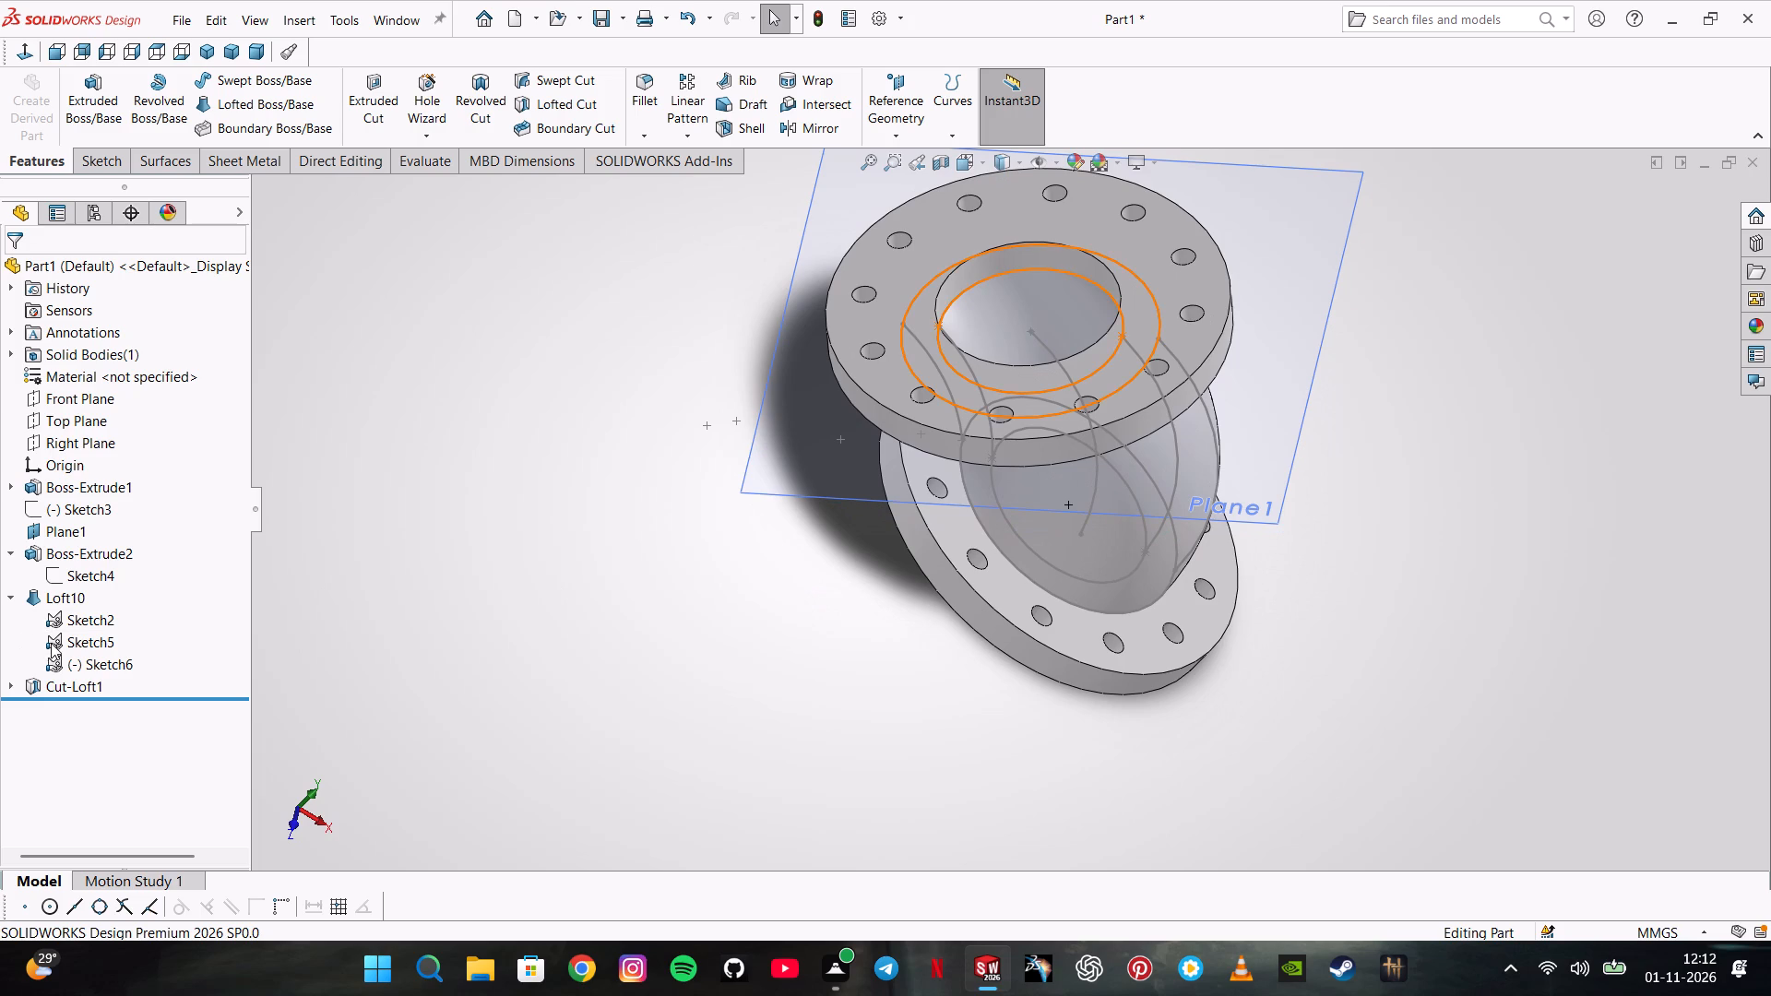
right_click(52, 642)
click(74, 622)
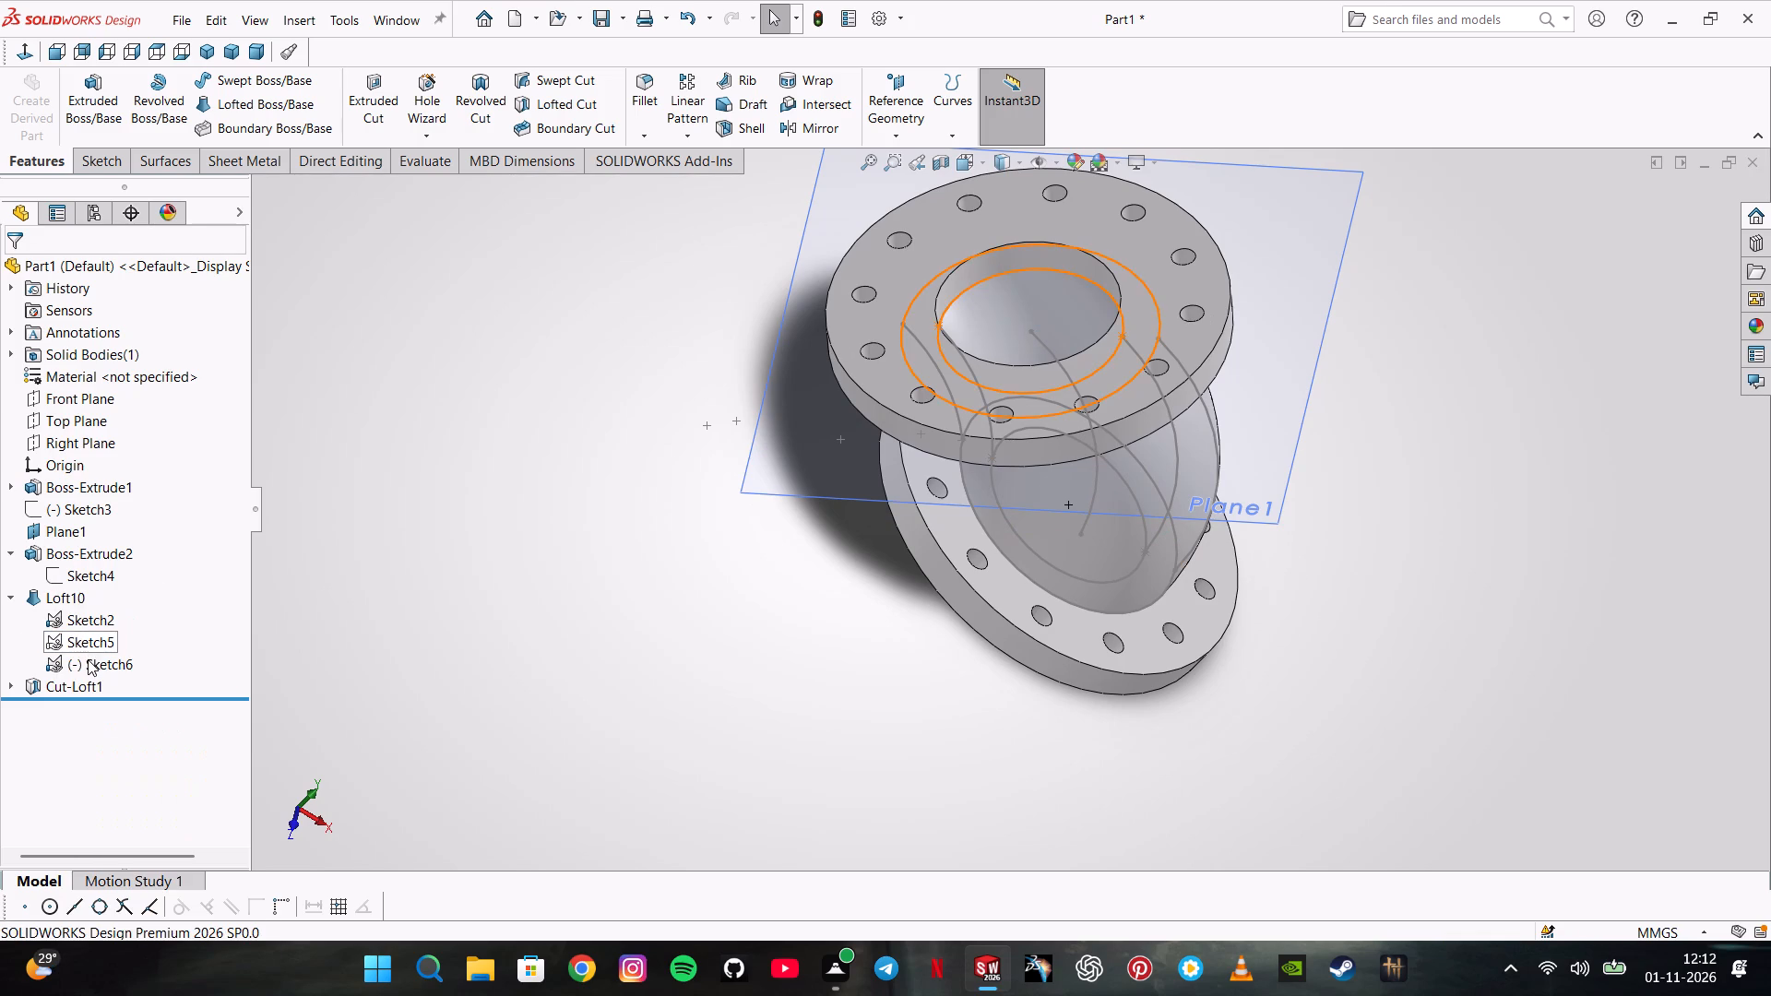
right_click(88, 659)
click(115, 629)
right_click(96, 618)
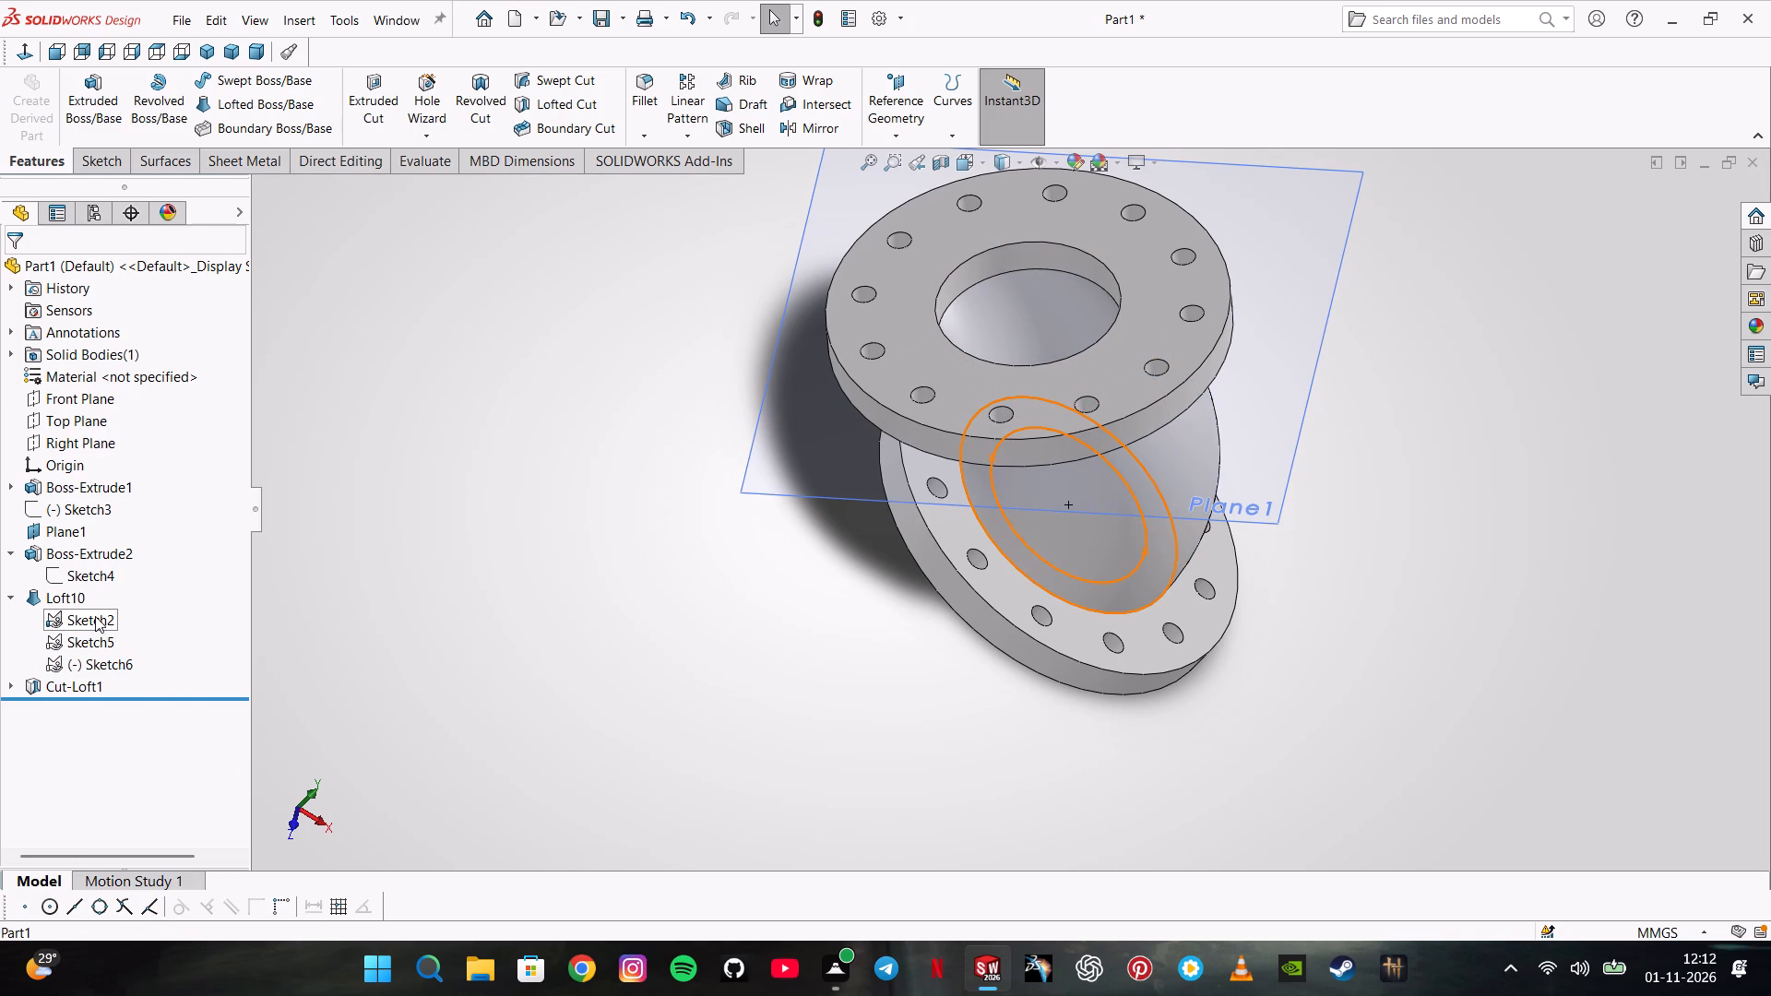
click(119, 592)
click(16, 589)
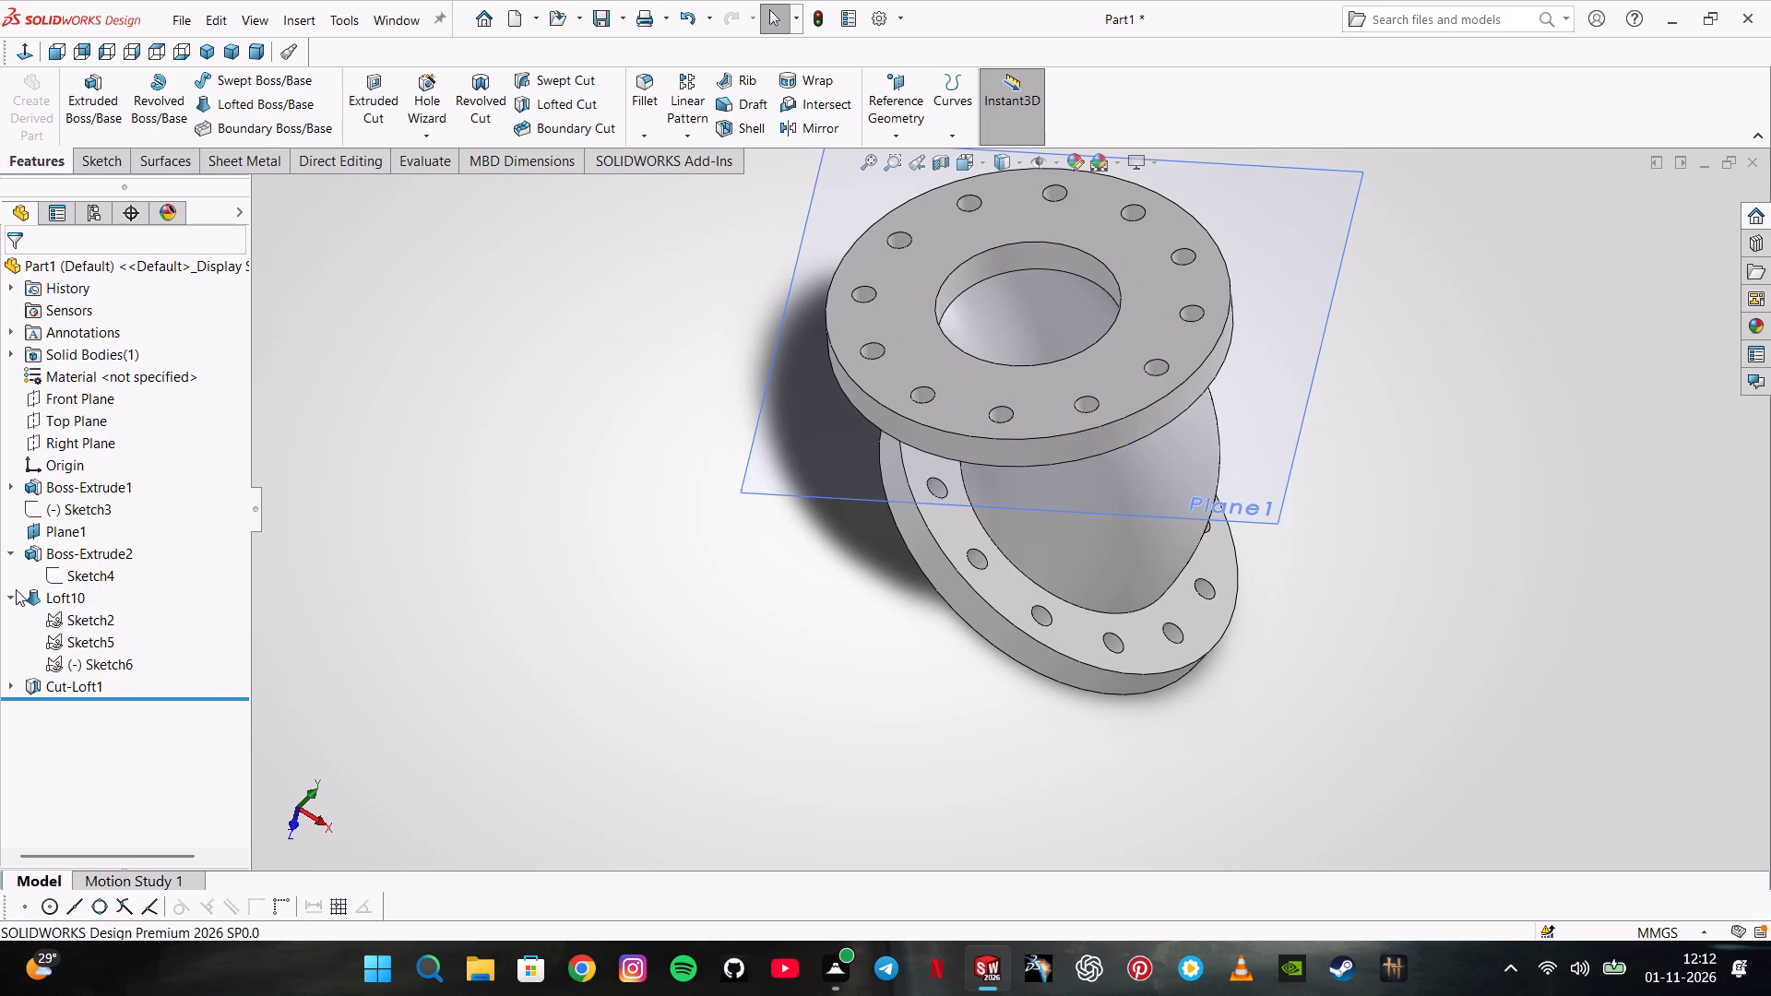
click(6, 553)
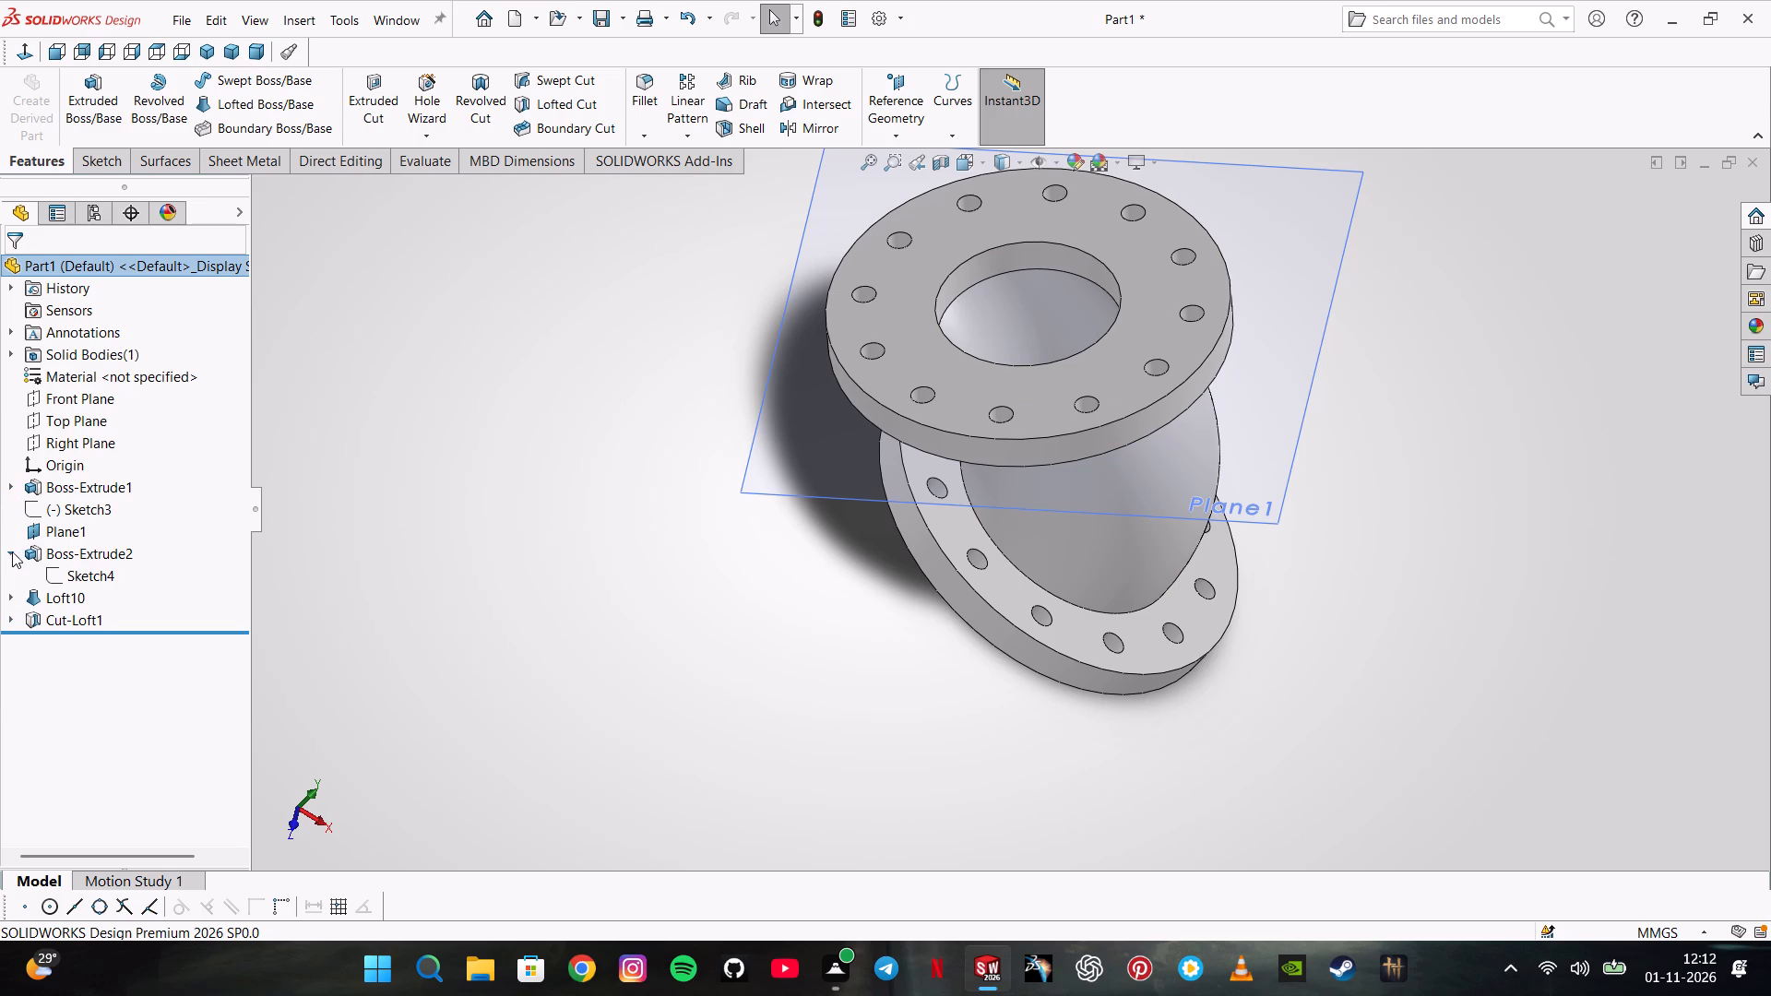
click(5, 553)
click(8, 553)
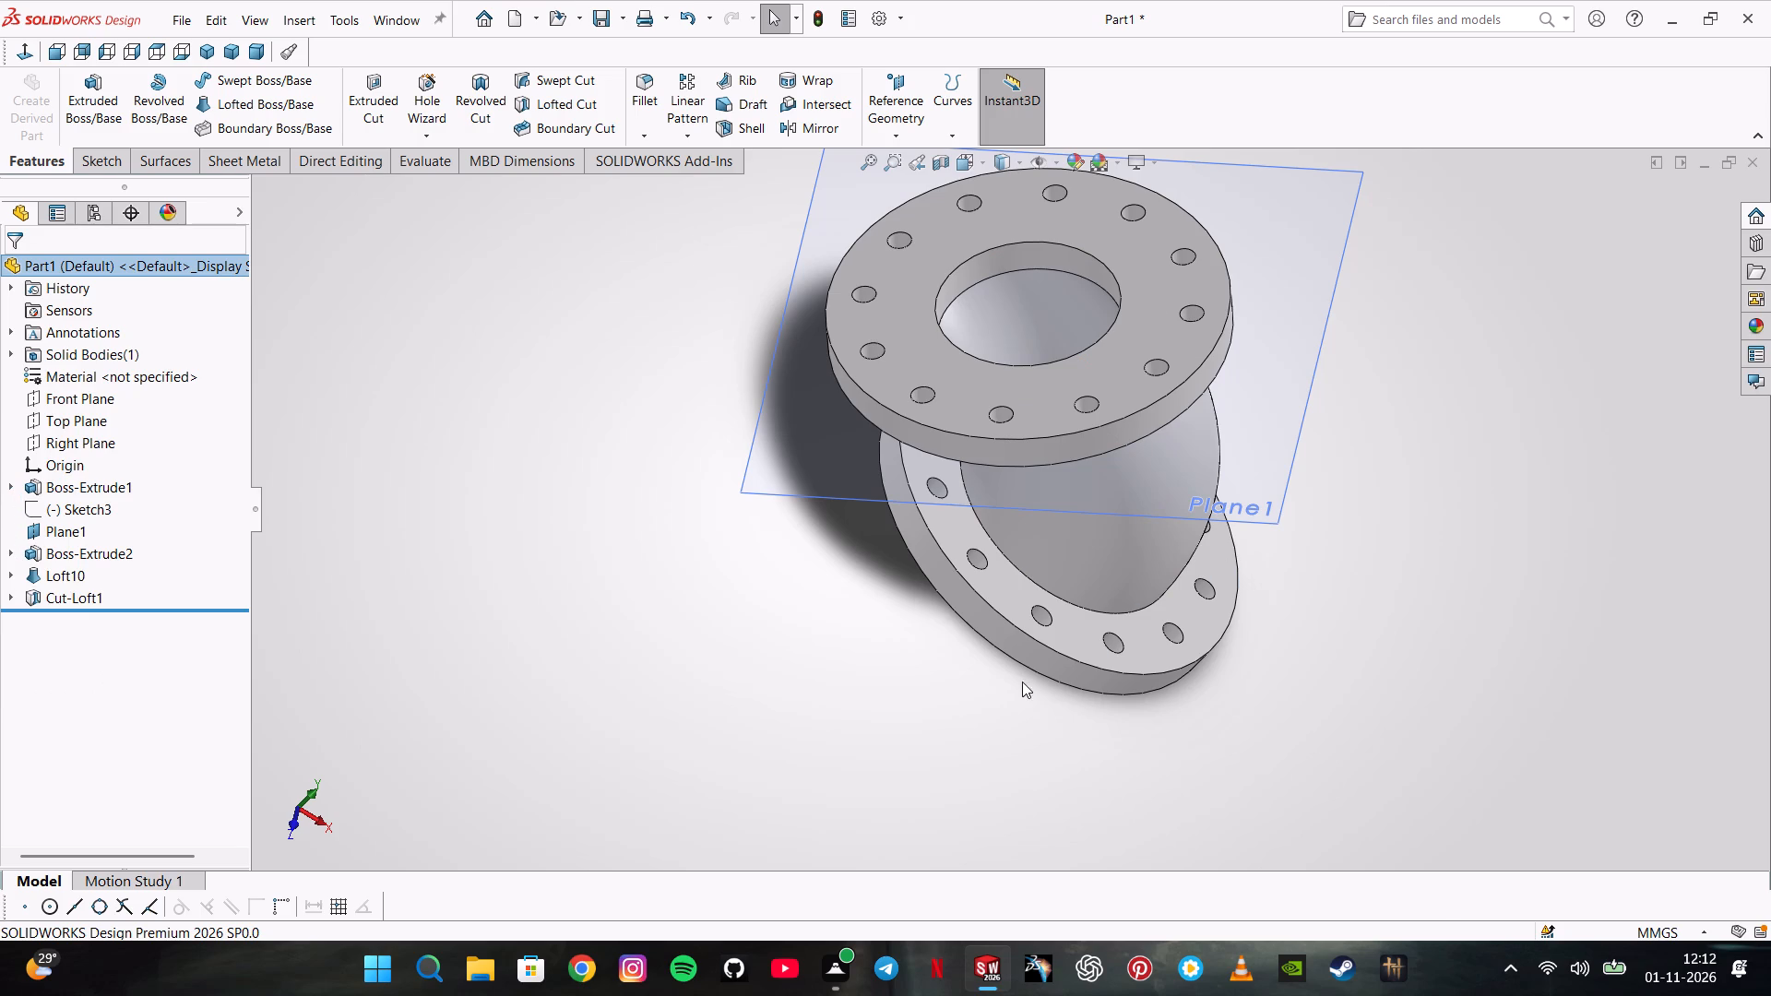
Hide the tilted reference plane Plane1.
middle_drag(1020, 683, 957, 580)
right_click(805, 442)
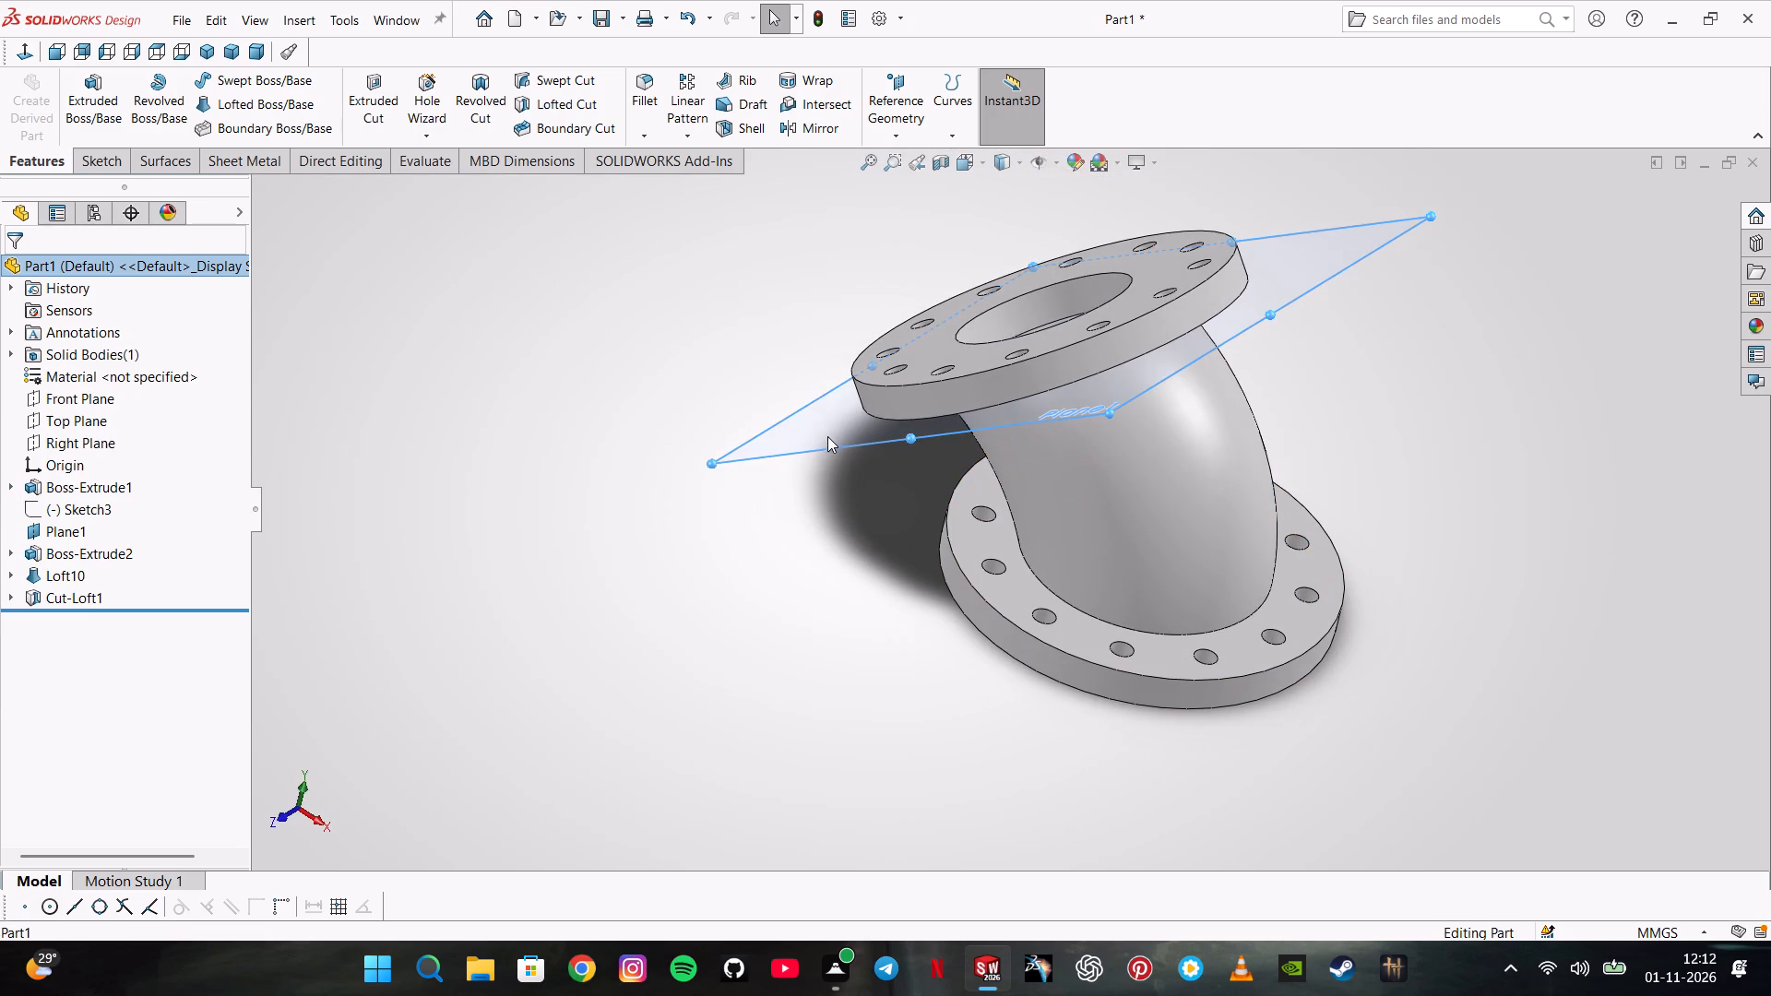
click(885, 409)
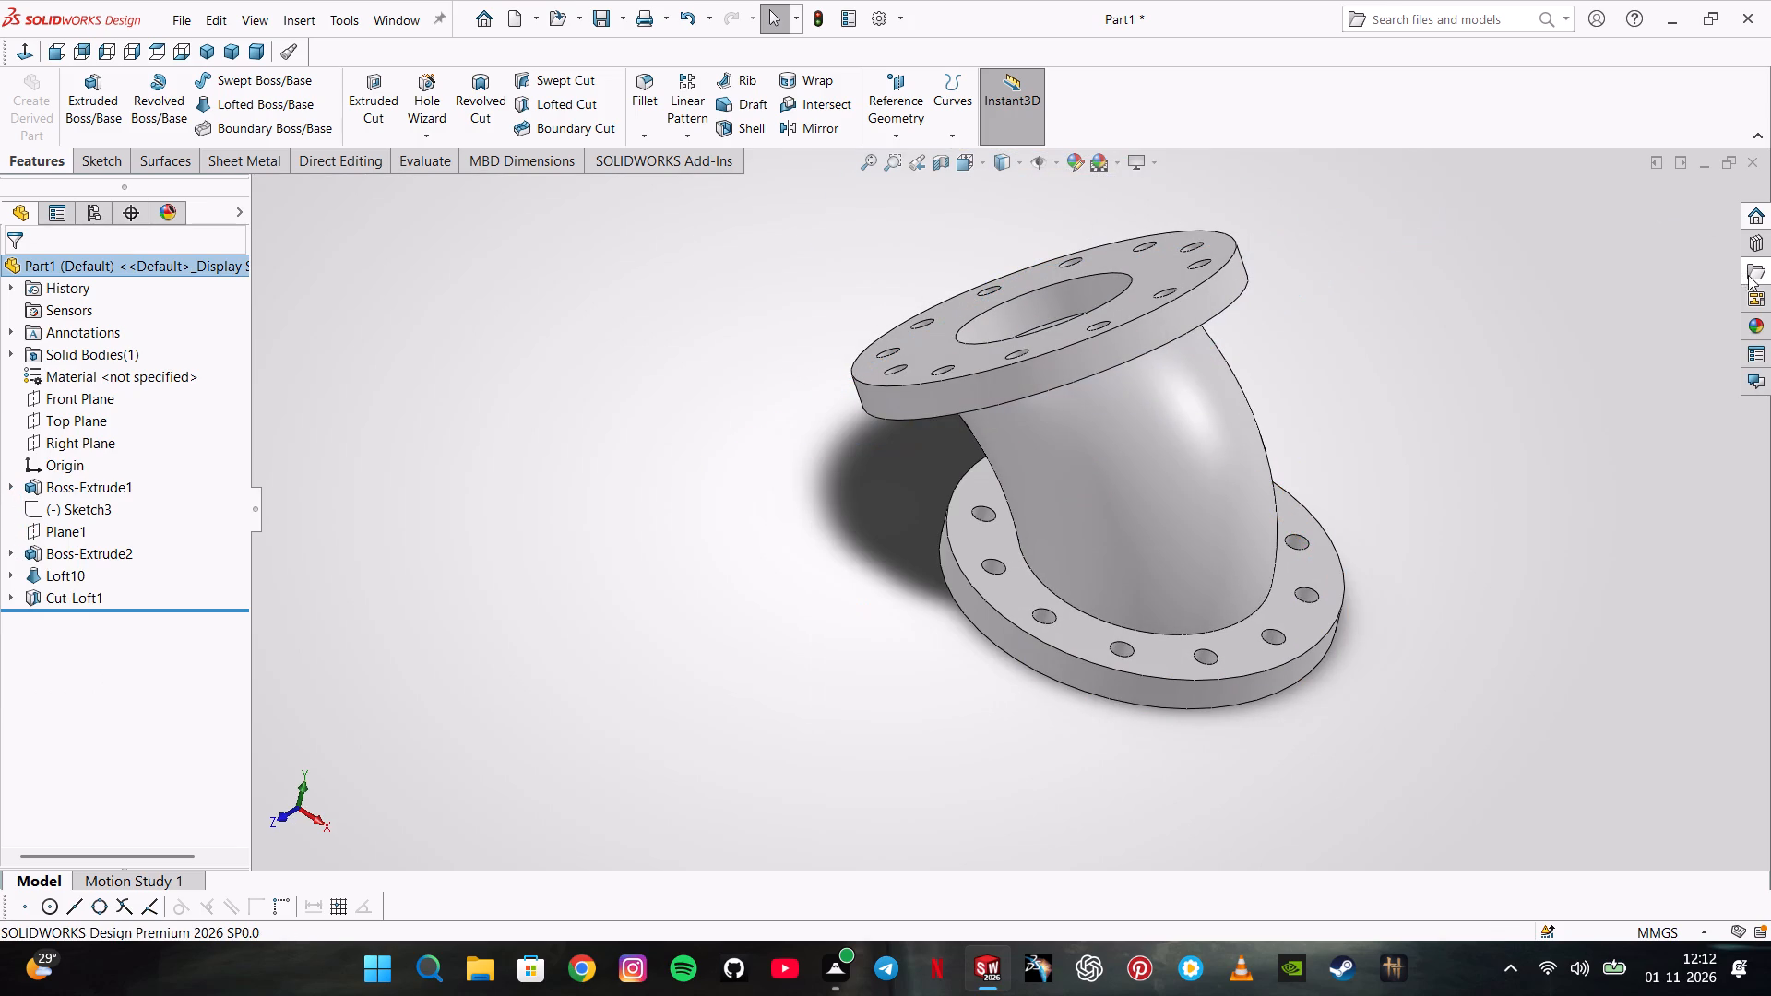
Try the polished bronze metal appearance on the part, and replace it with polished steel.
click(1754, 322)
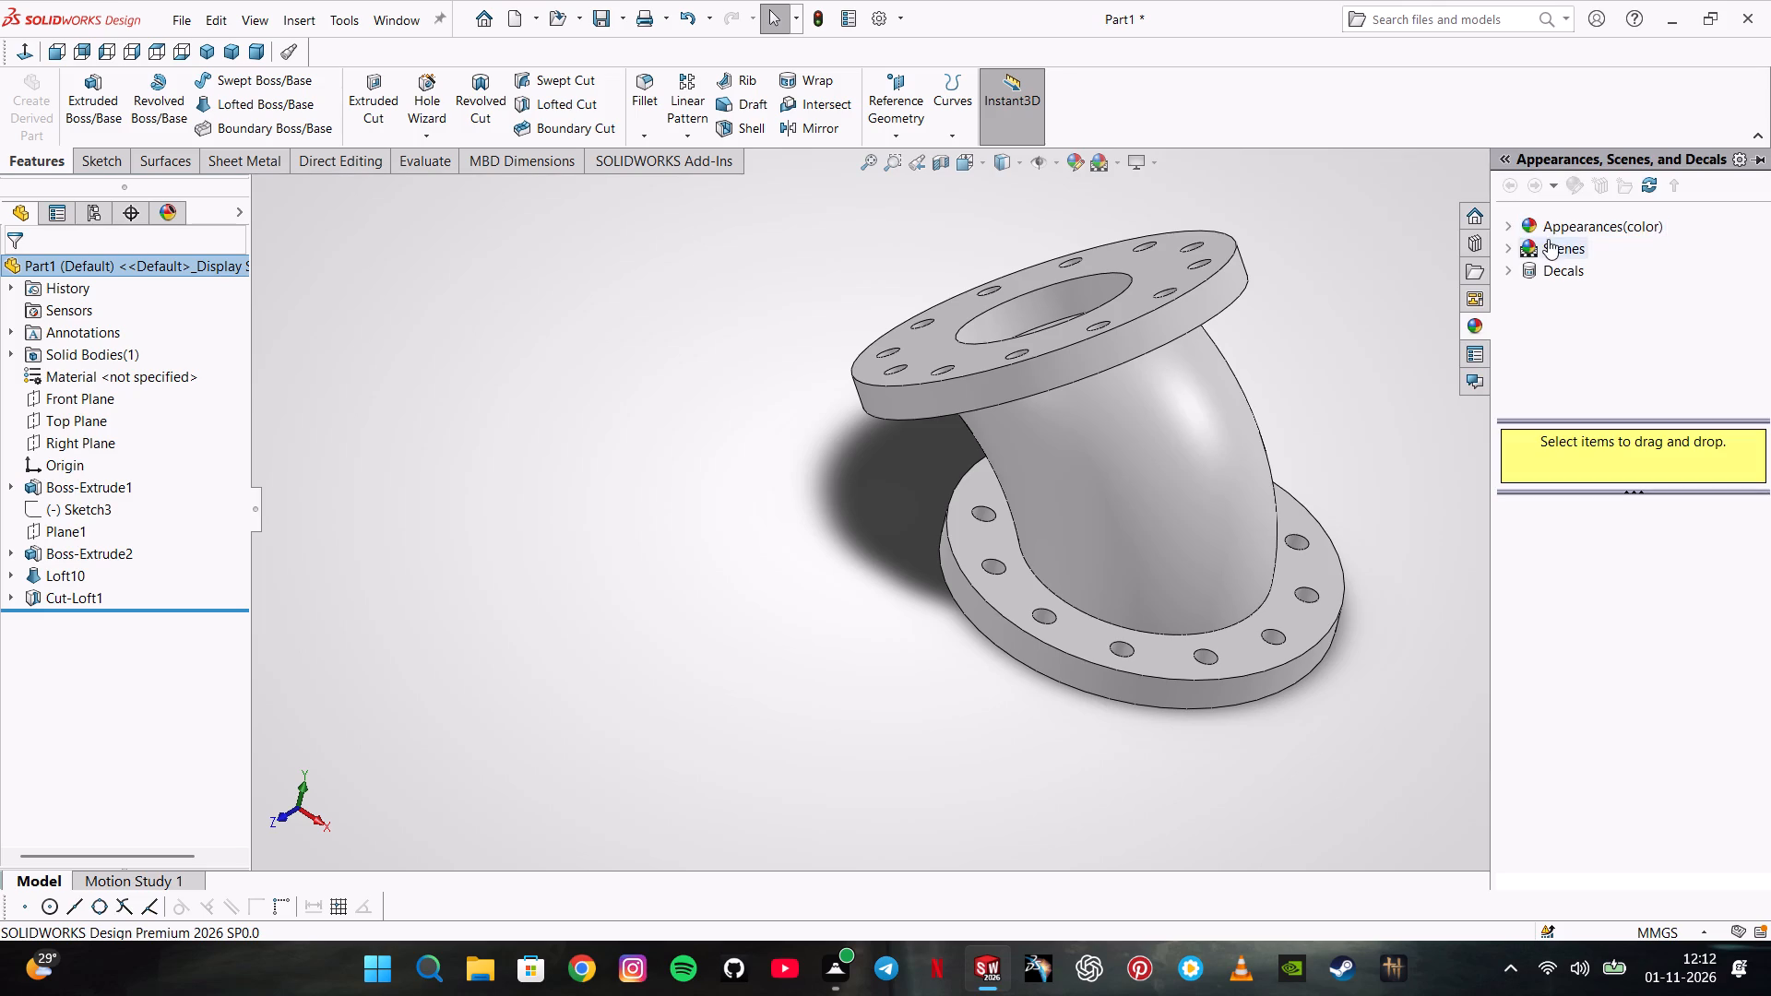
click(1506, 230)
click(1561, 268)
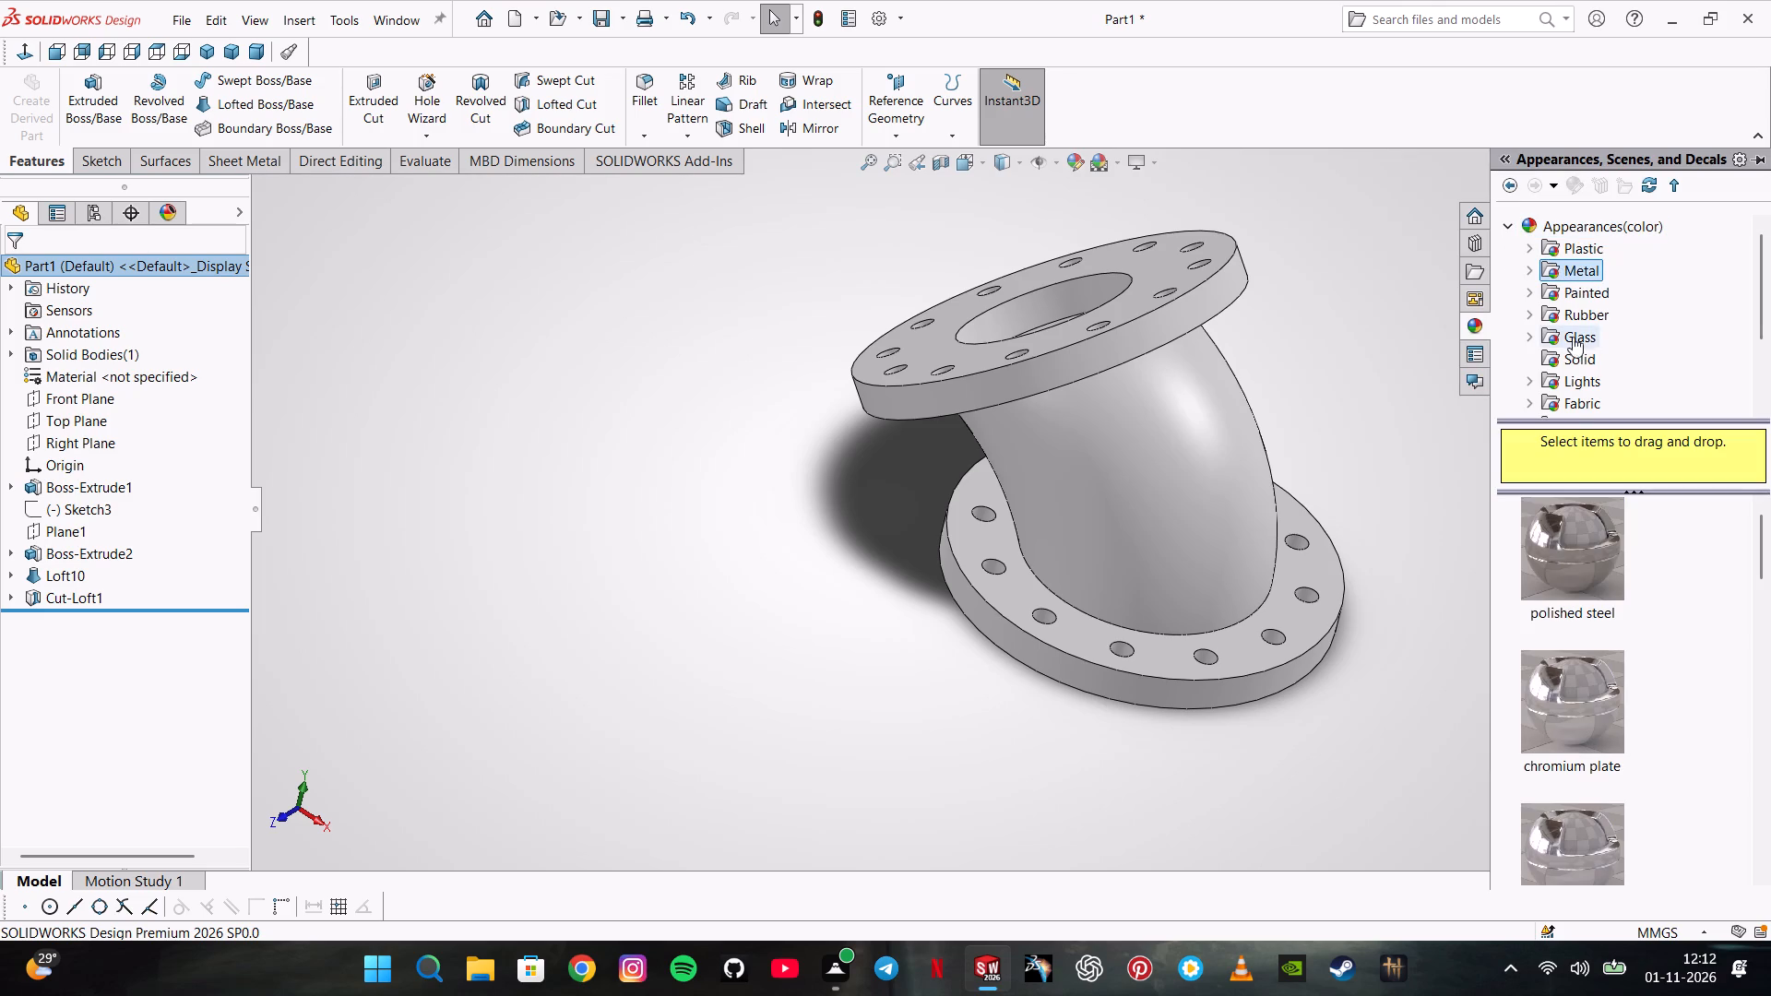
scroll(1586, 642, down, 1)
double_click(1578, 762)
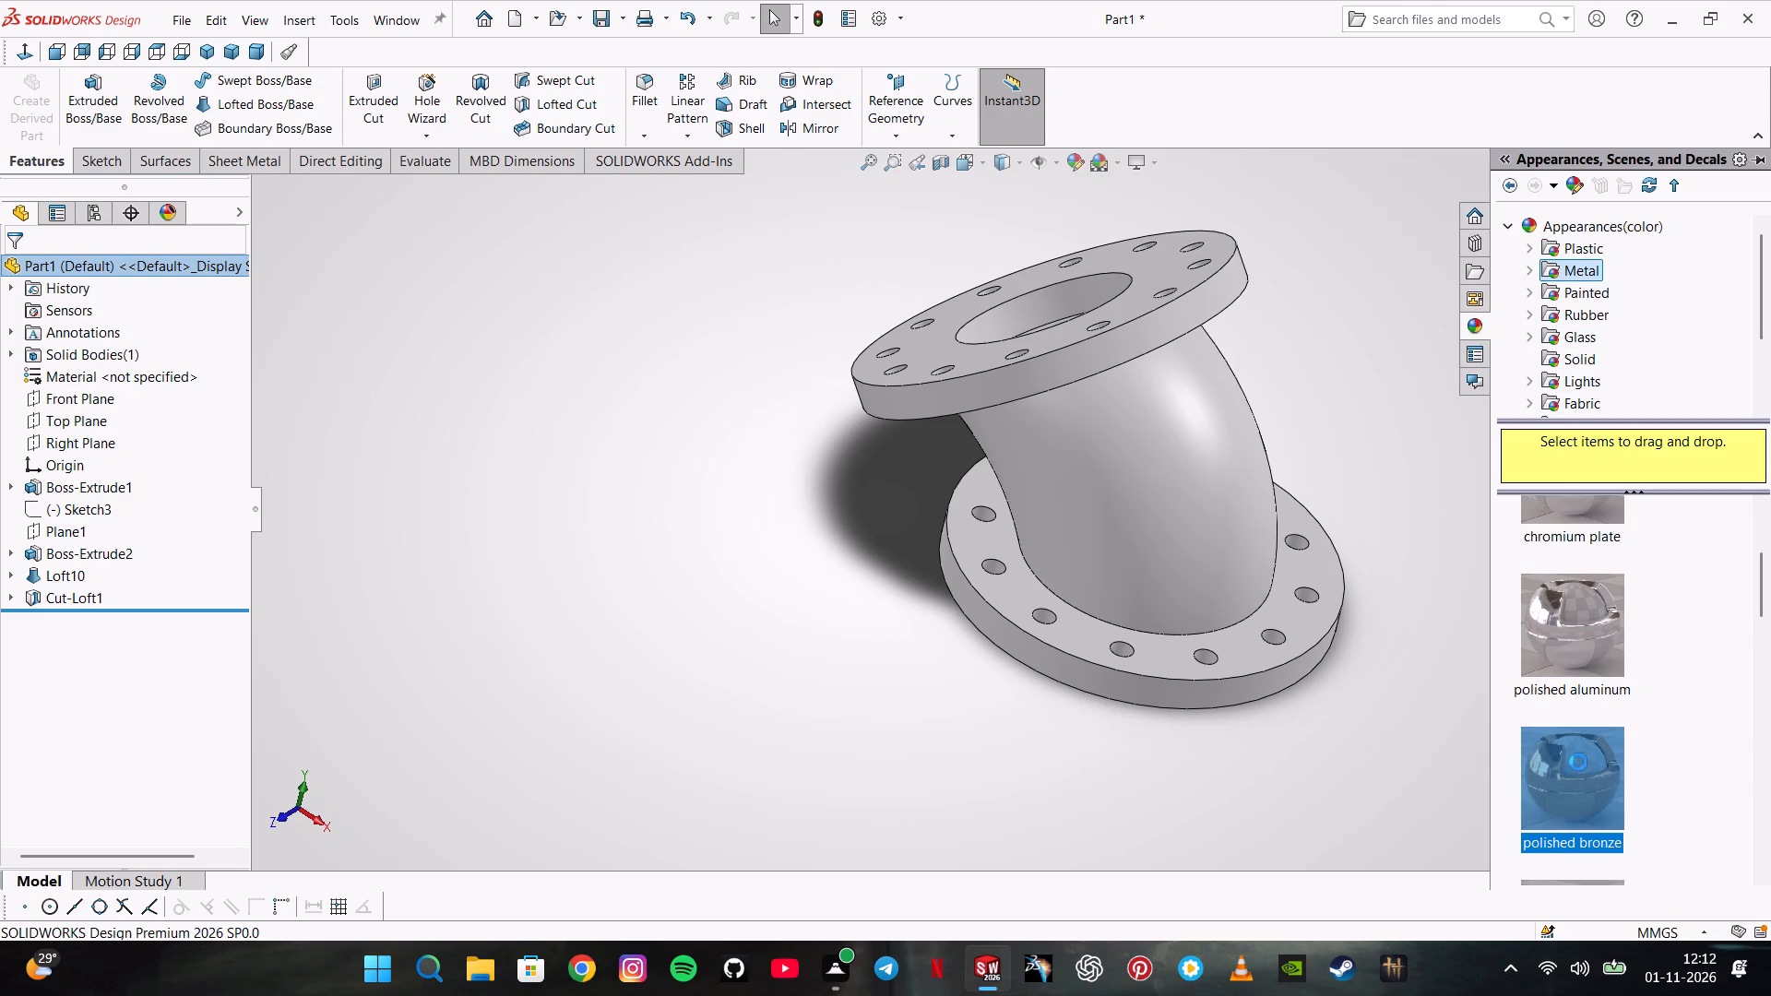
scroll(1605, 630, up, 2)
double_click(1562, 516)
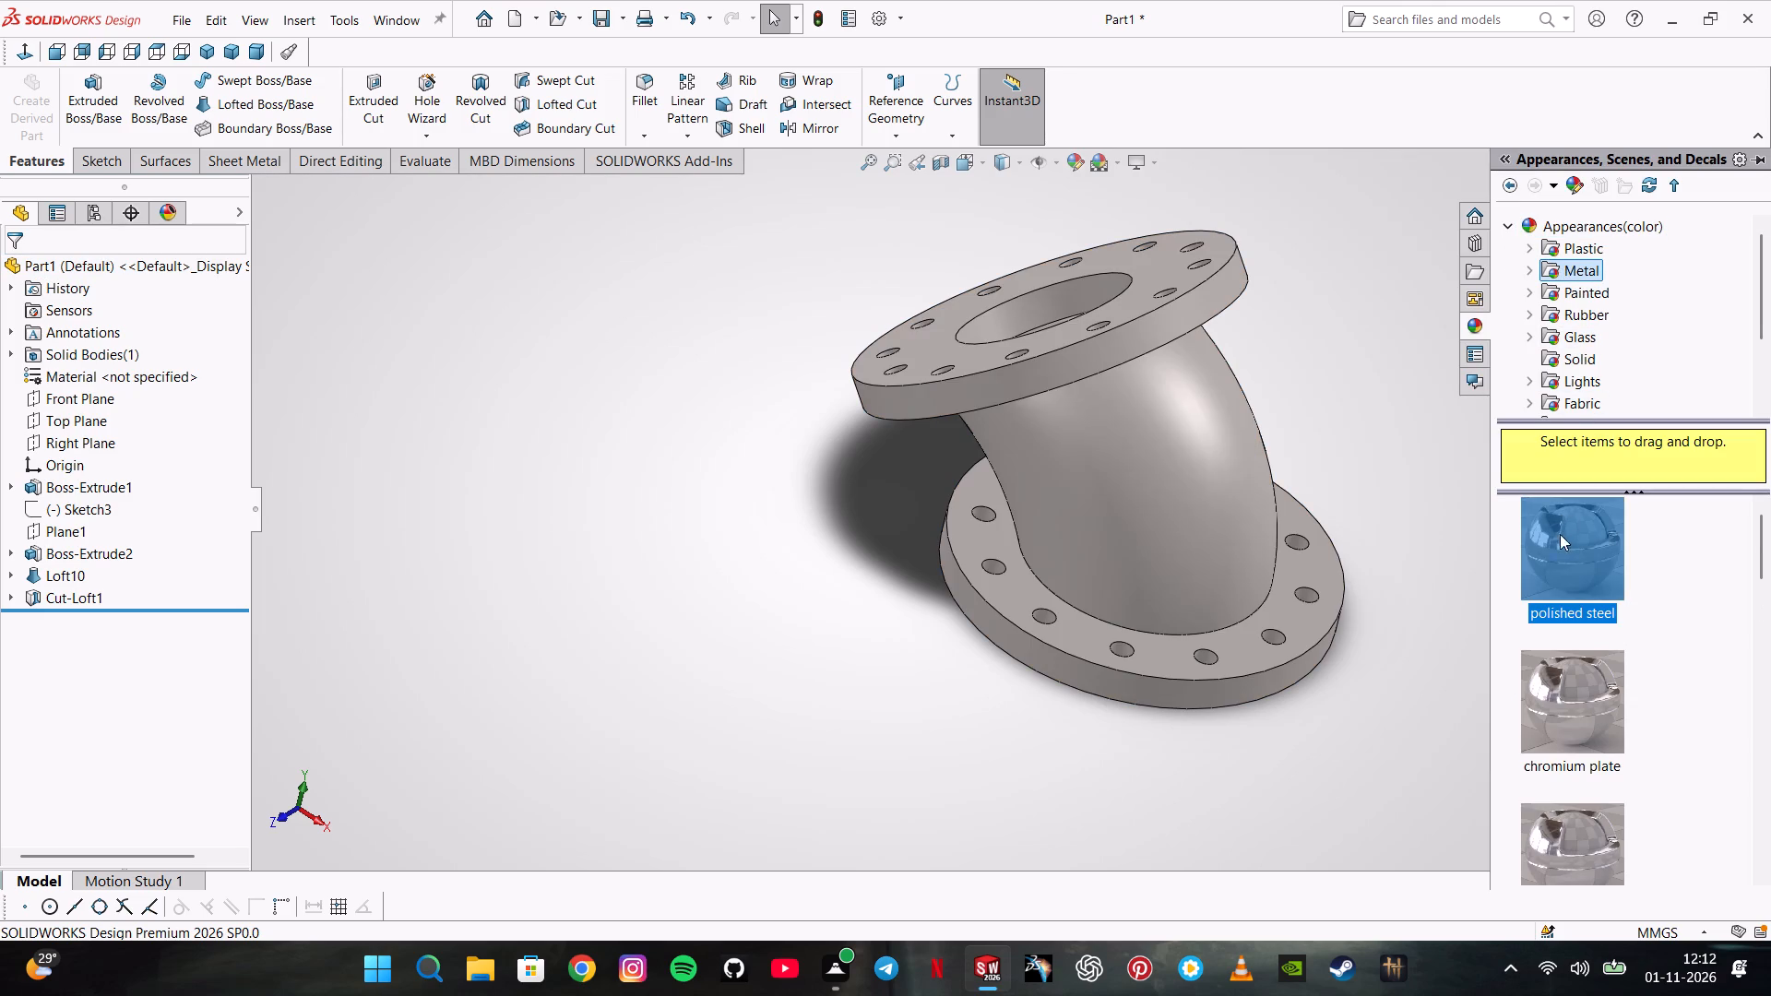
Try the polished bronze metal appearance on the part again, and replace it with wrought iron.
scroll(1568, 684, down, 2)
double_click(1582, 586)
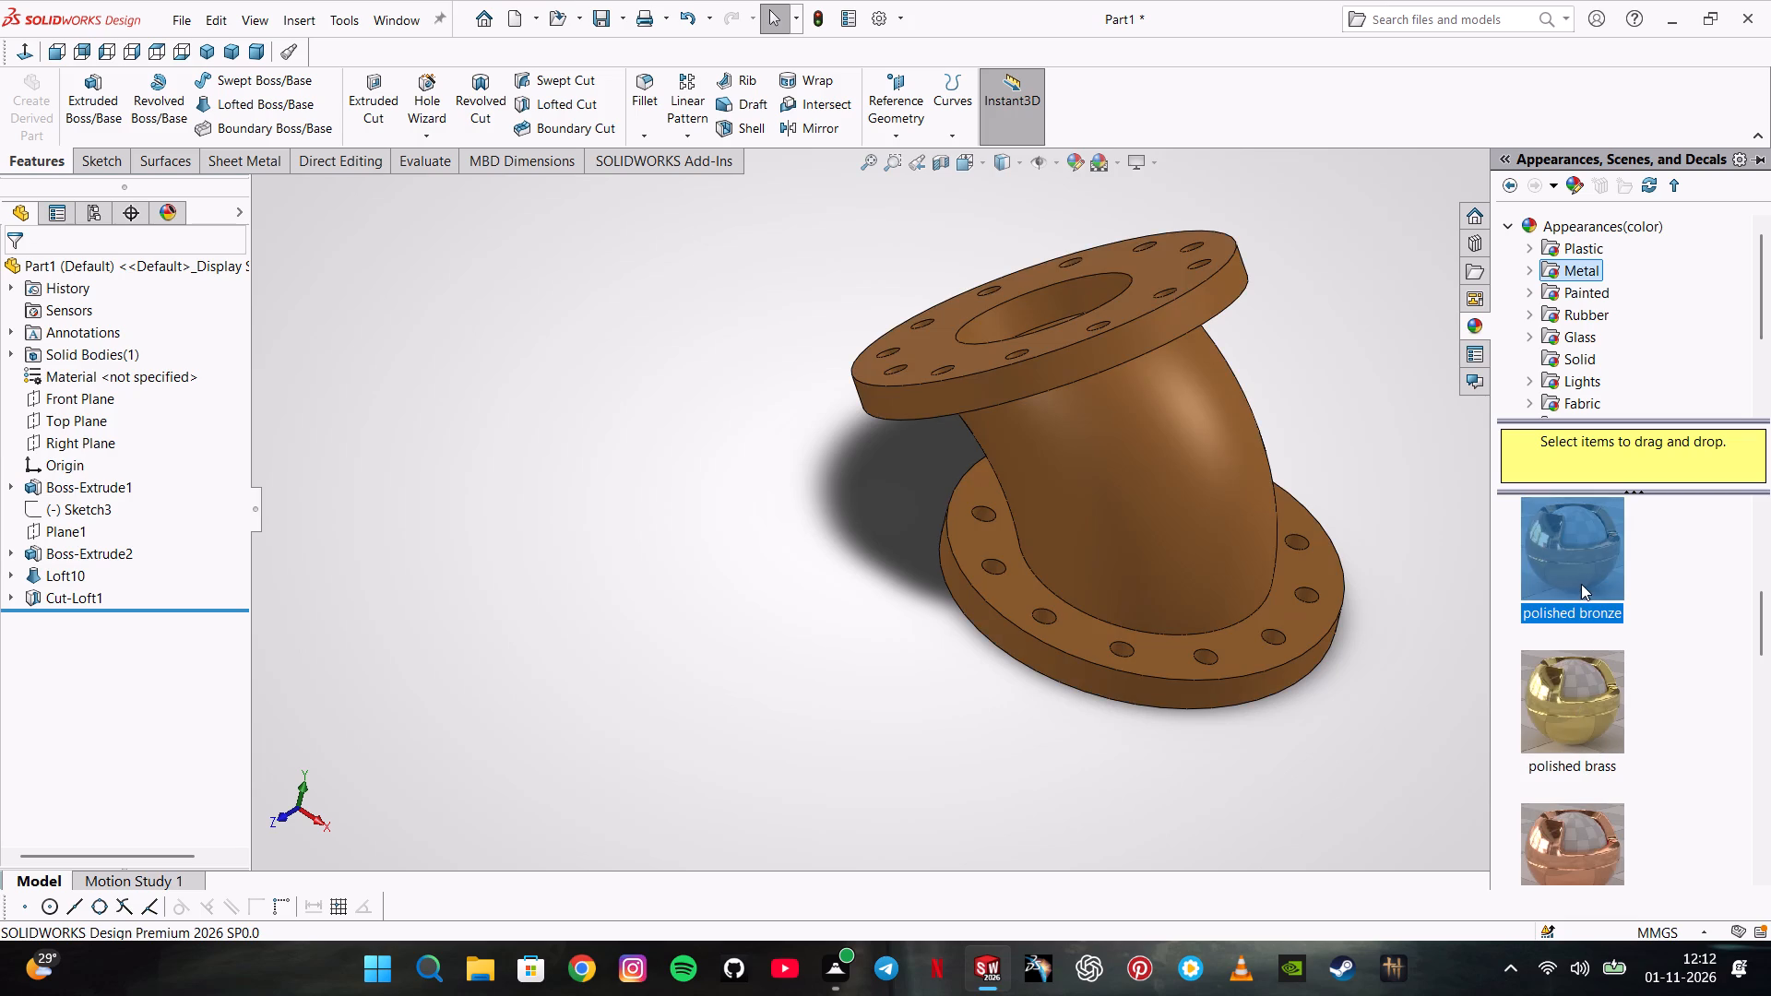
scroll(1660, 717, down, 2)
double_click(1609, 722)
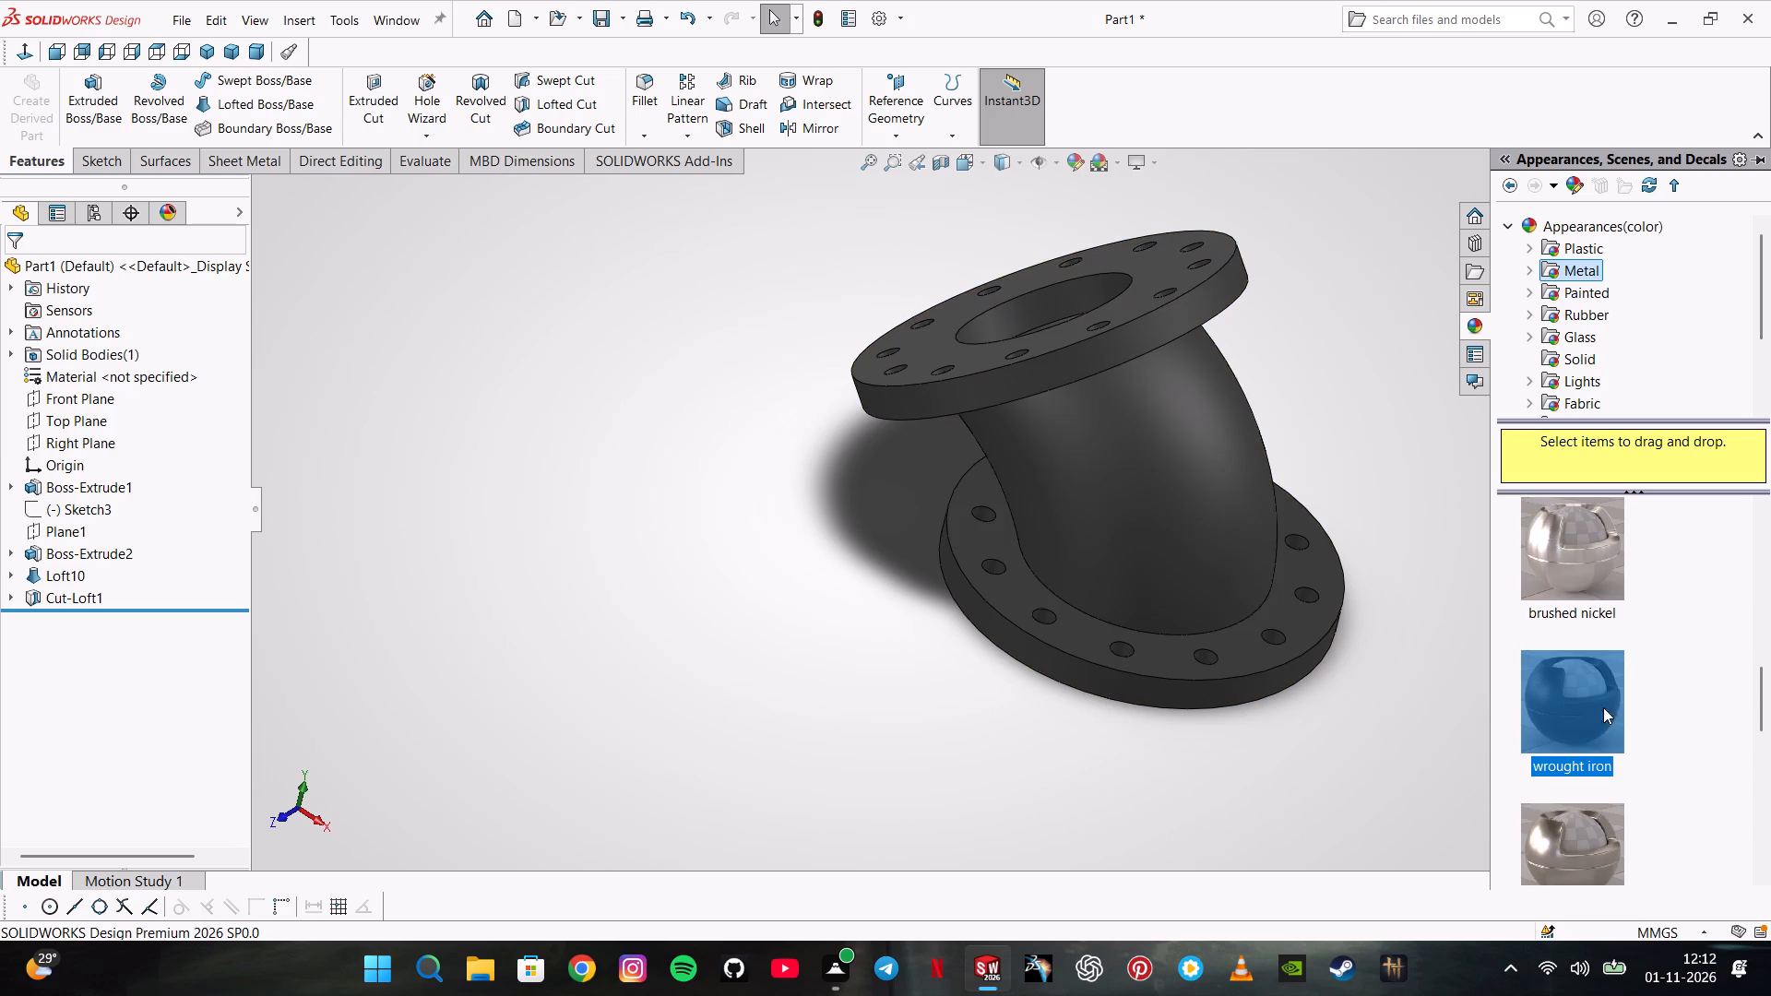
click(1425, 238)
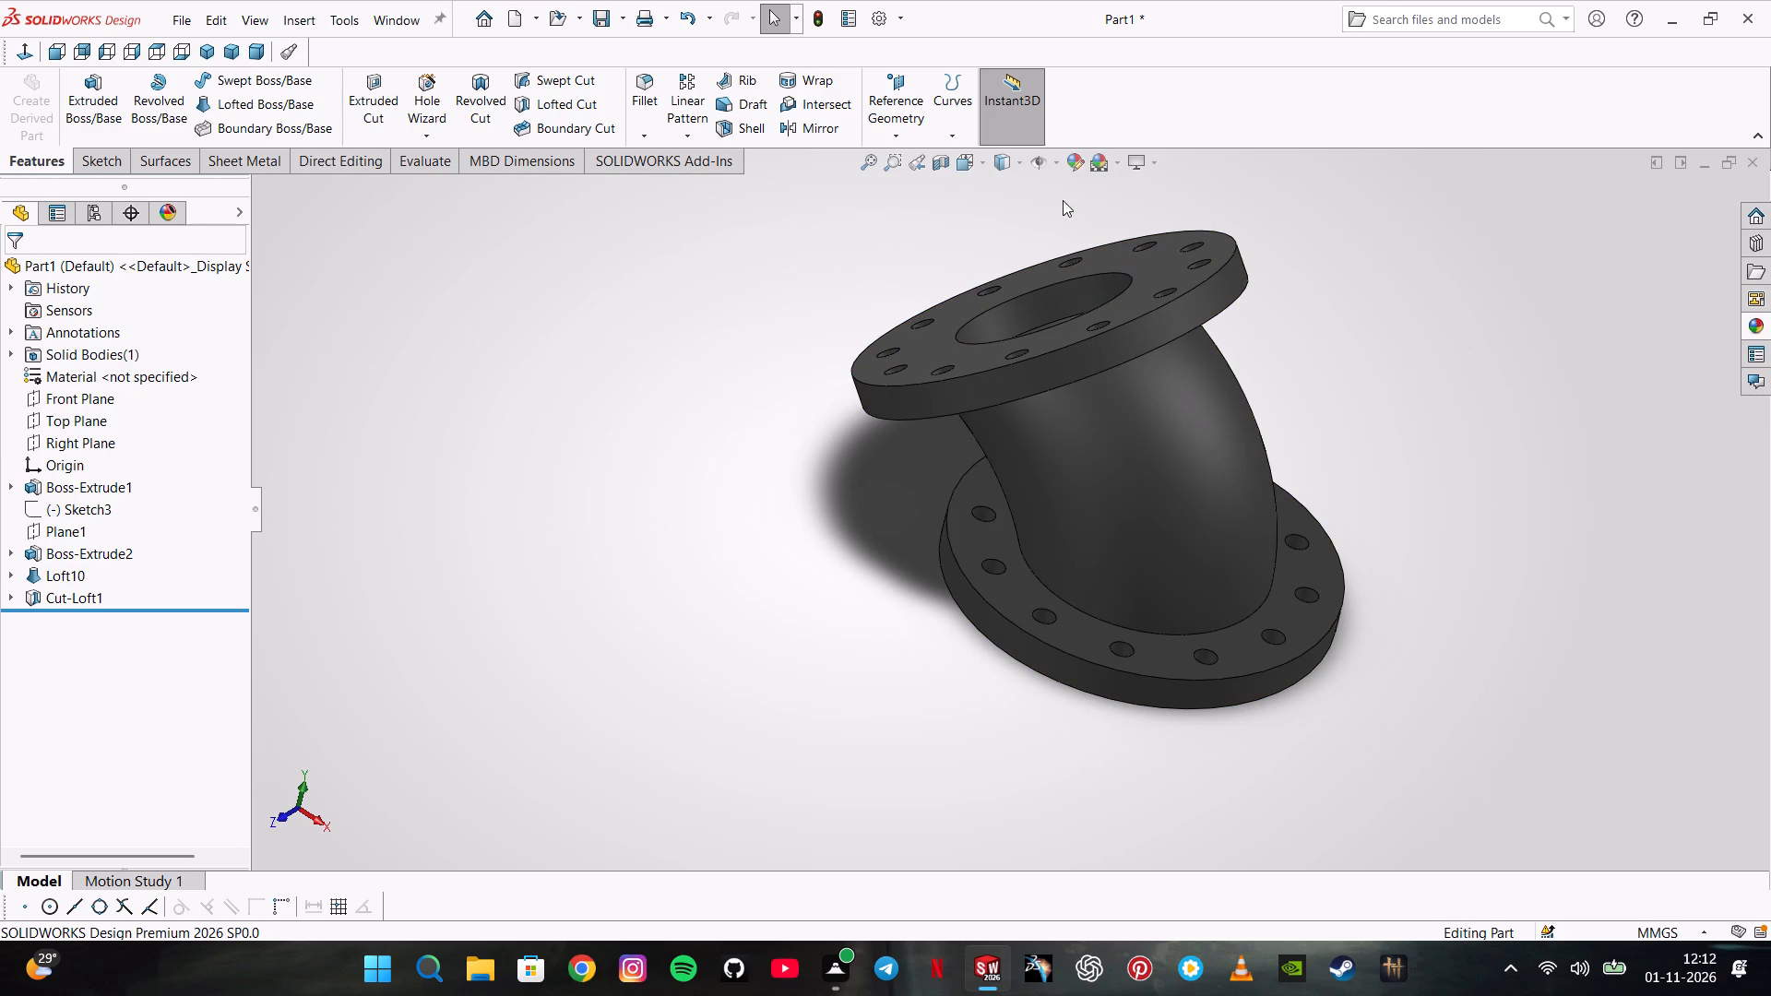
Save the part in the LEVEL6 folder as Part4.SLDPRT.
click(209, 52)
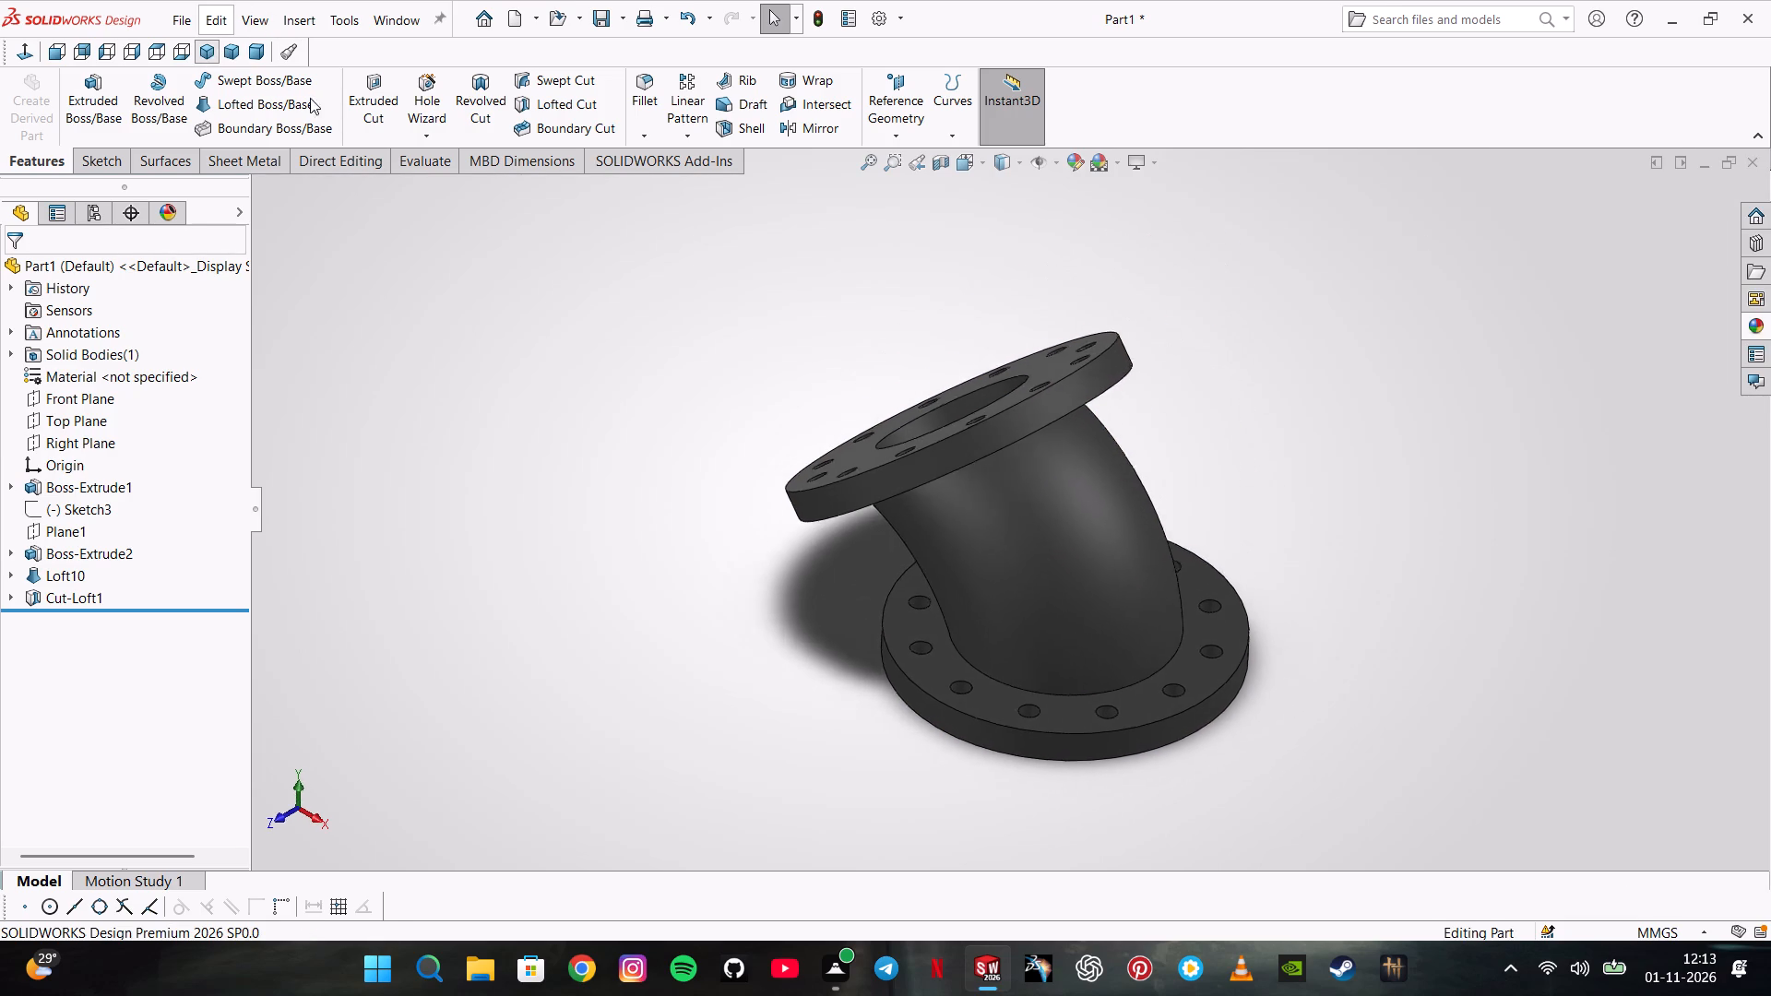
middle_drag(803, 530, 784, 635)
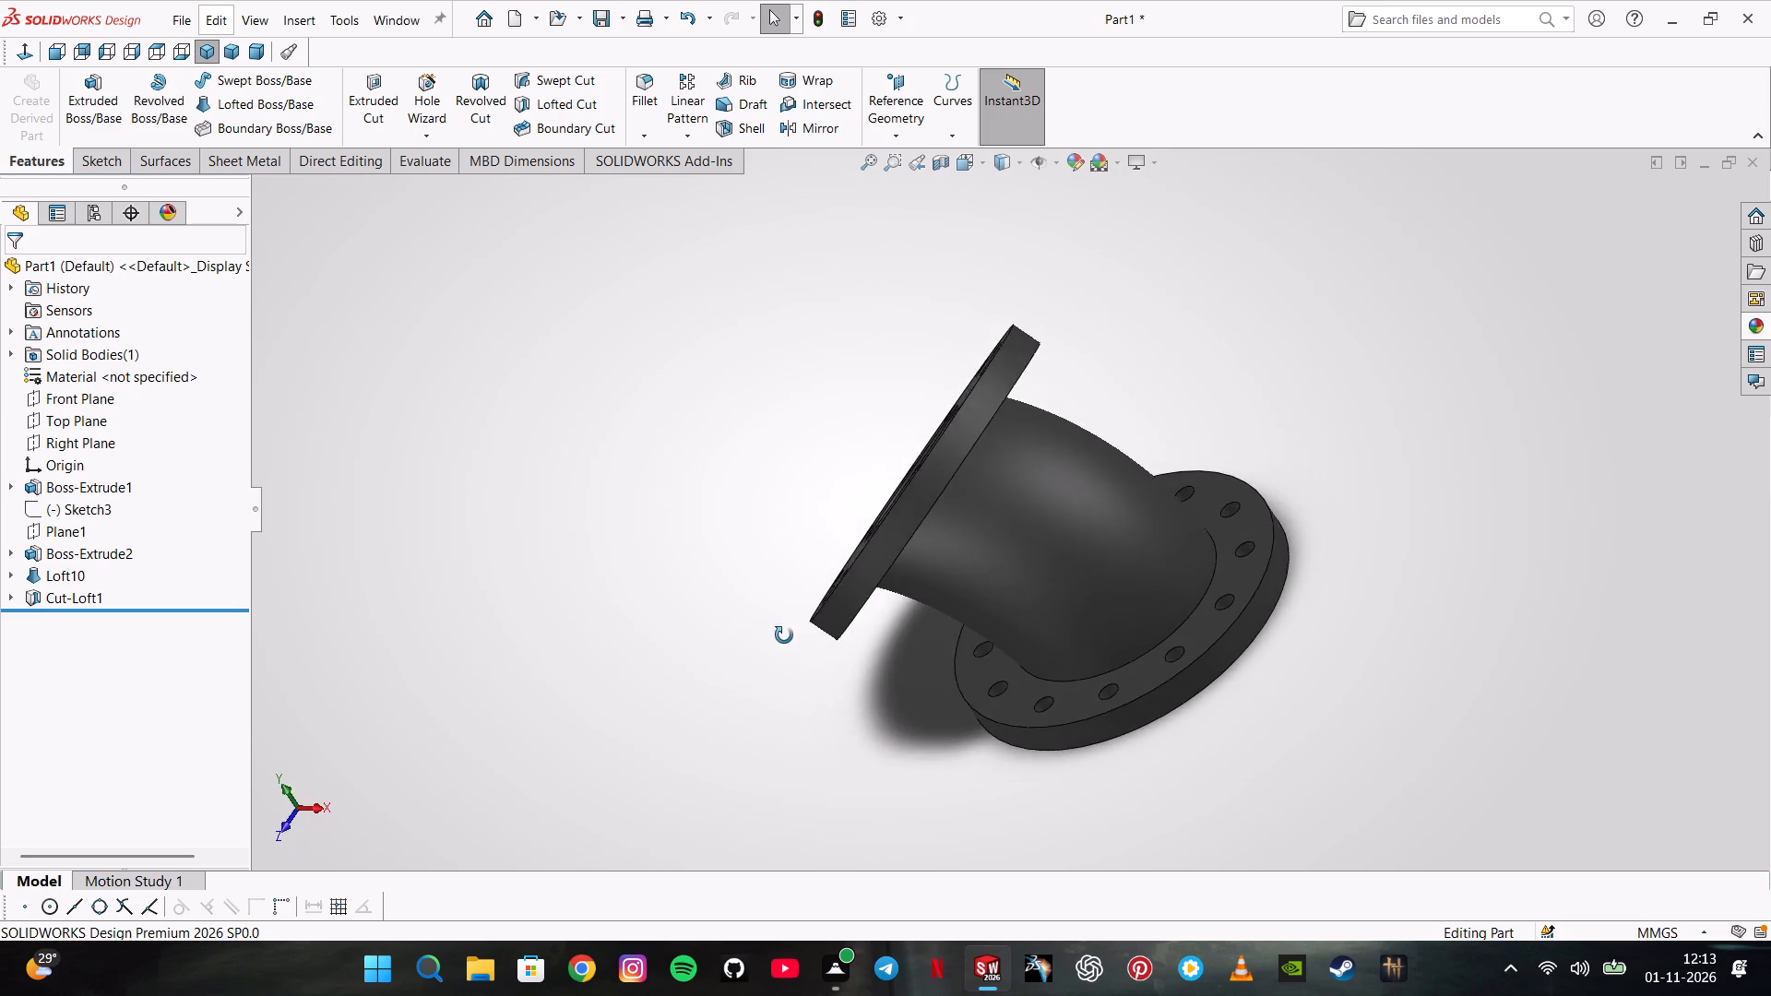
middle_drag(784, 635, 870, 540)
click(605, 11)
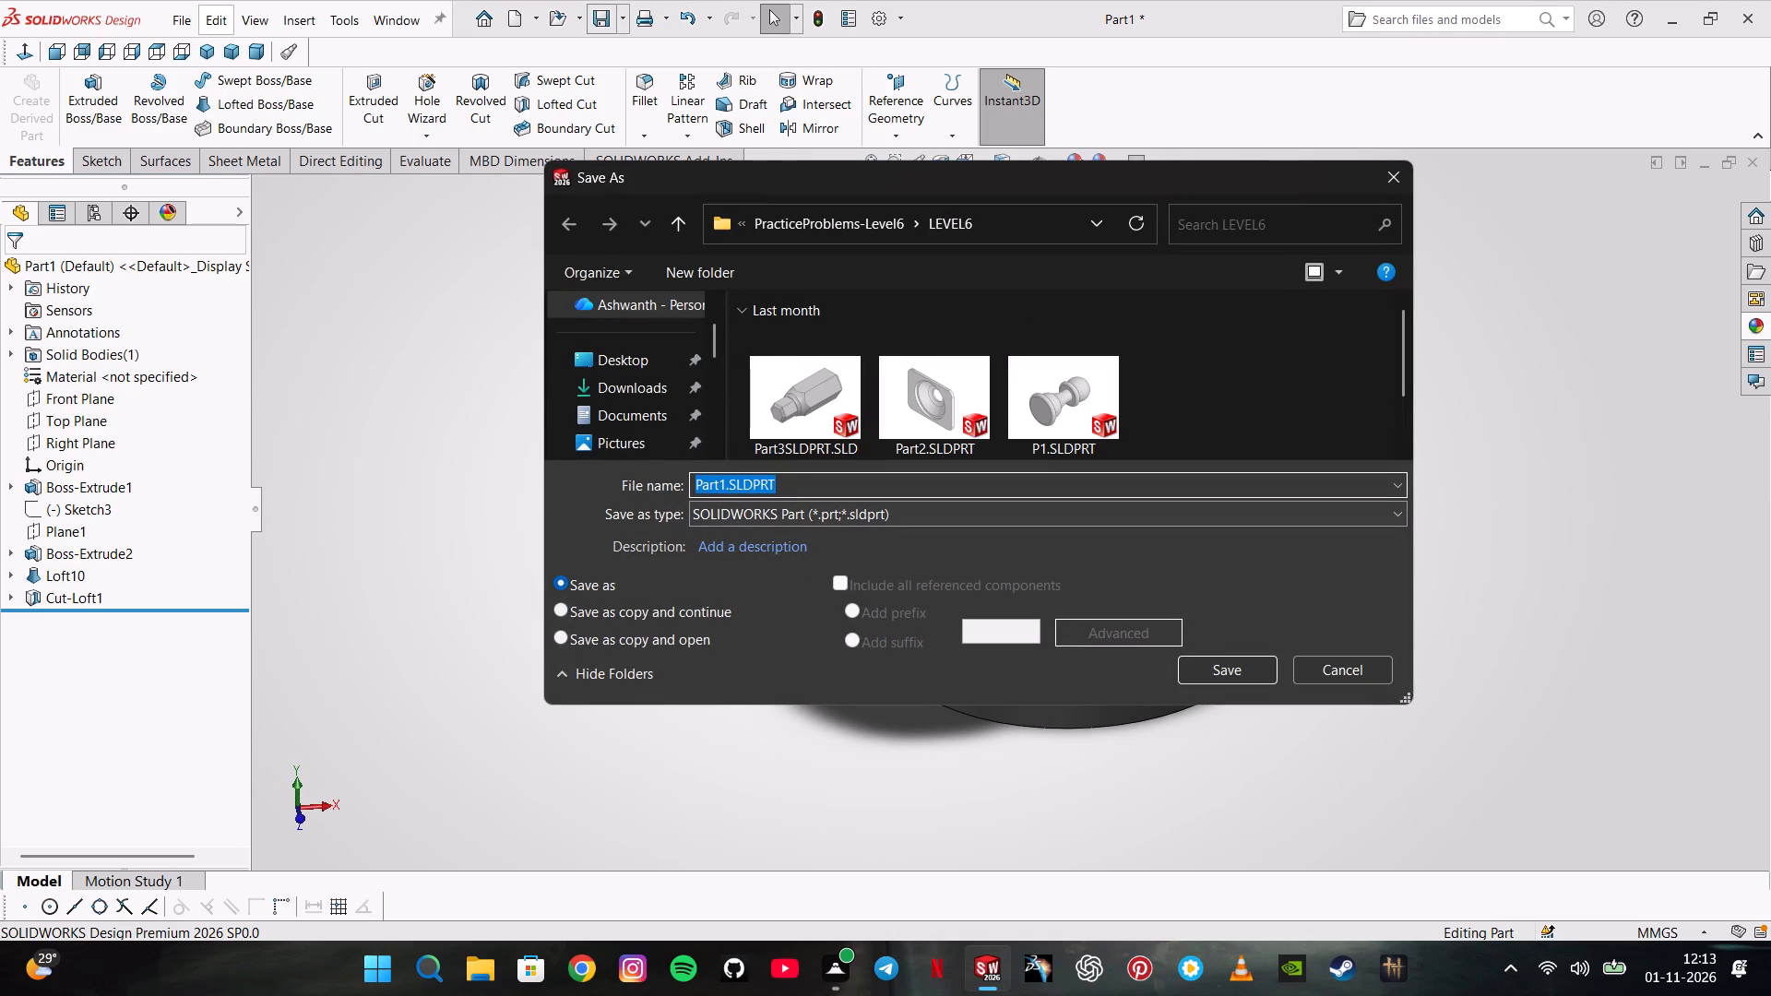
click(719, 483)
key(Right)
key(BackSpace)
key(4)
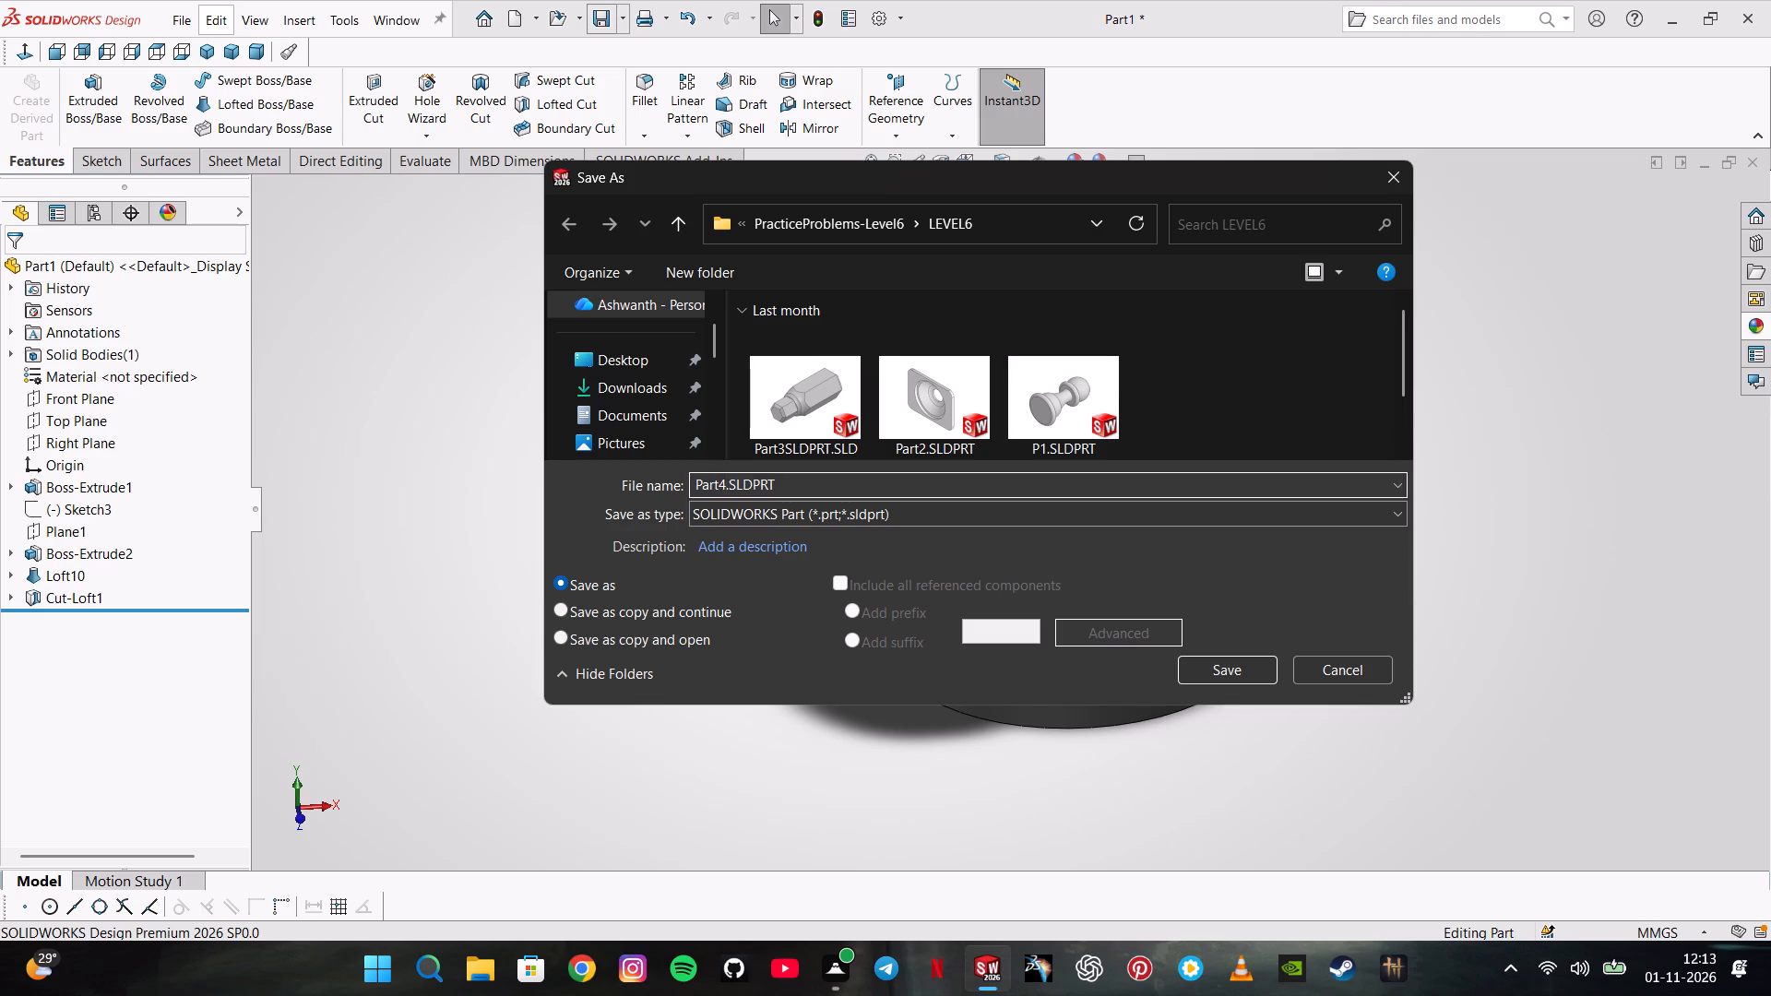
key(Return)
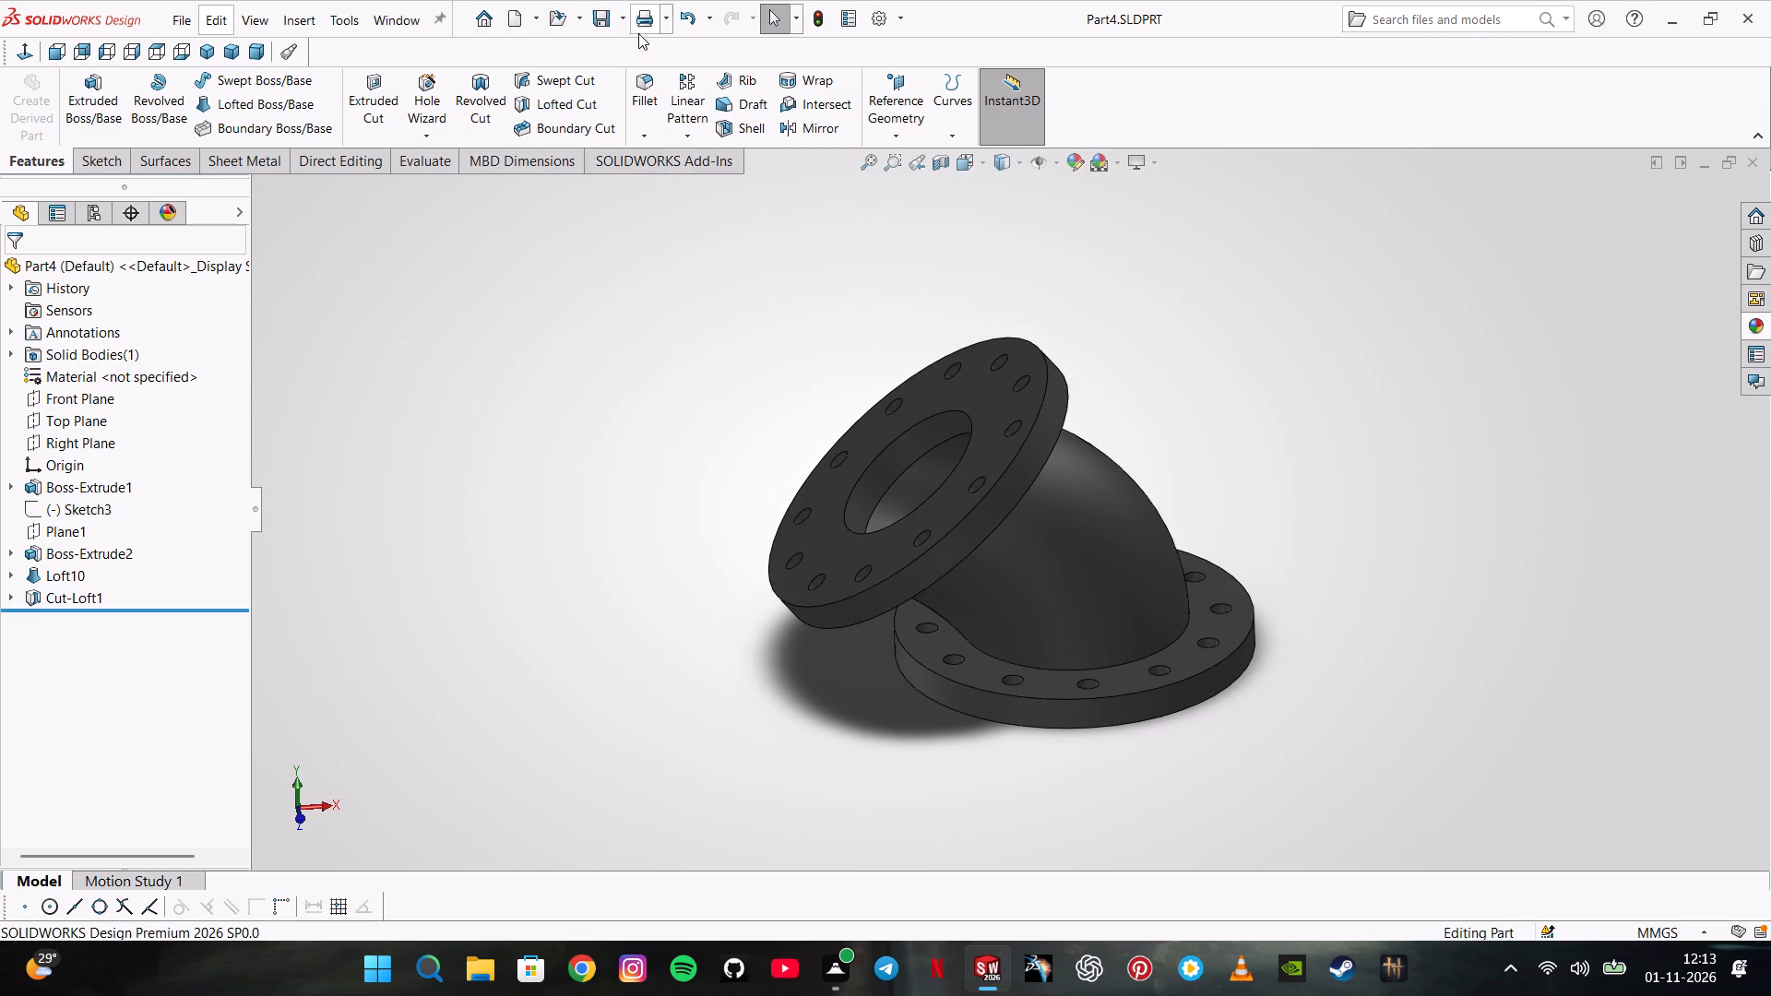
Save Part4 also in Adobe Portable Document Format (*.pdf) in the LEVEL6 folder.
click(626, 18)
click(630, 71)
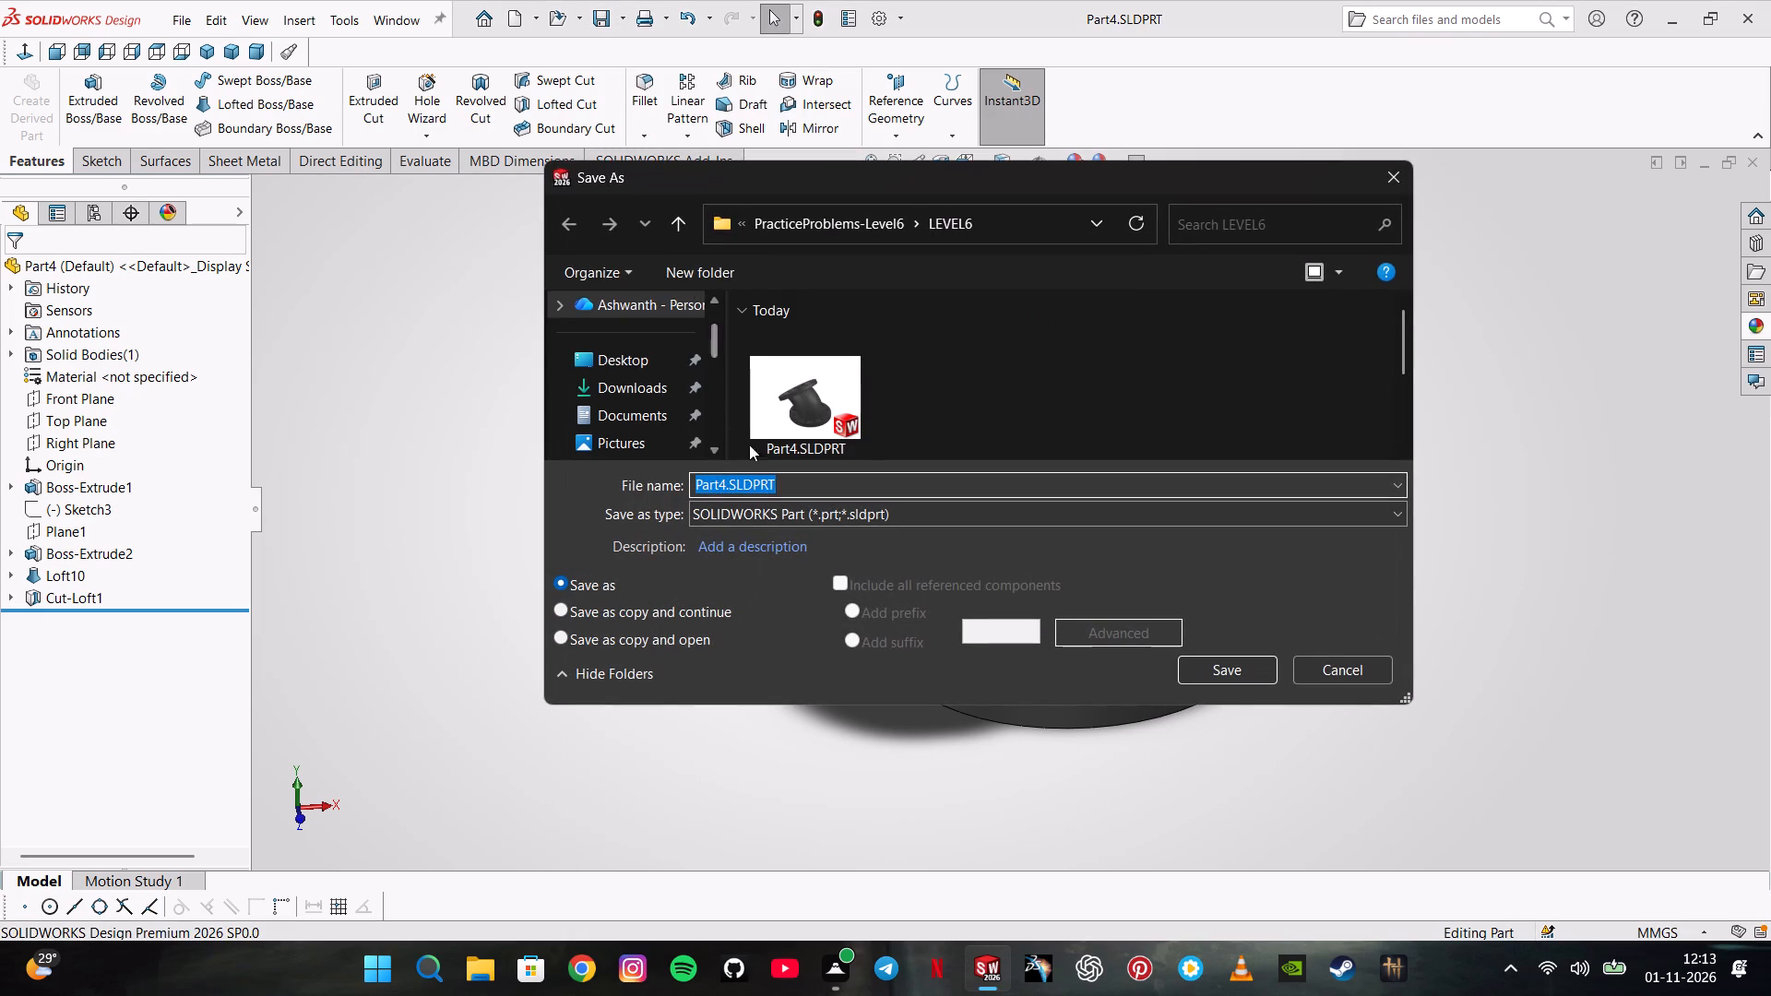
click(796, 518)
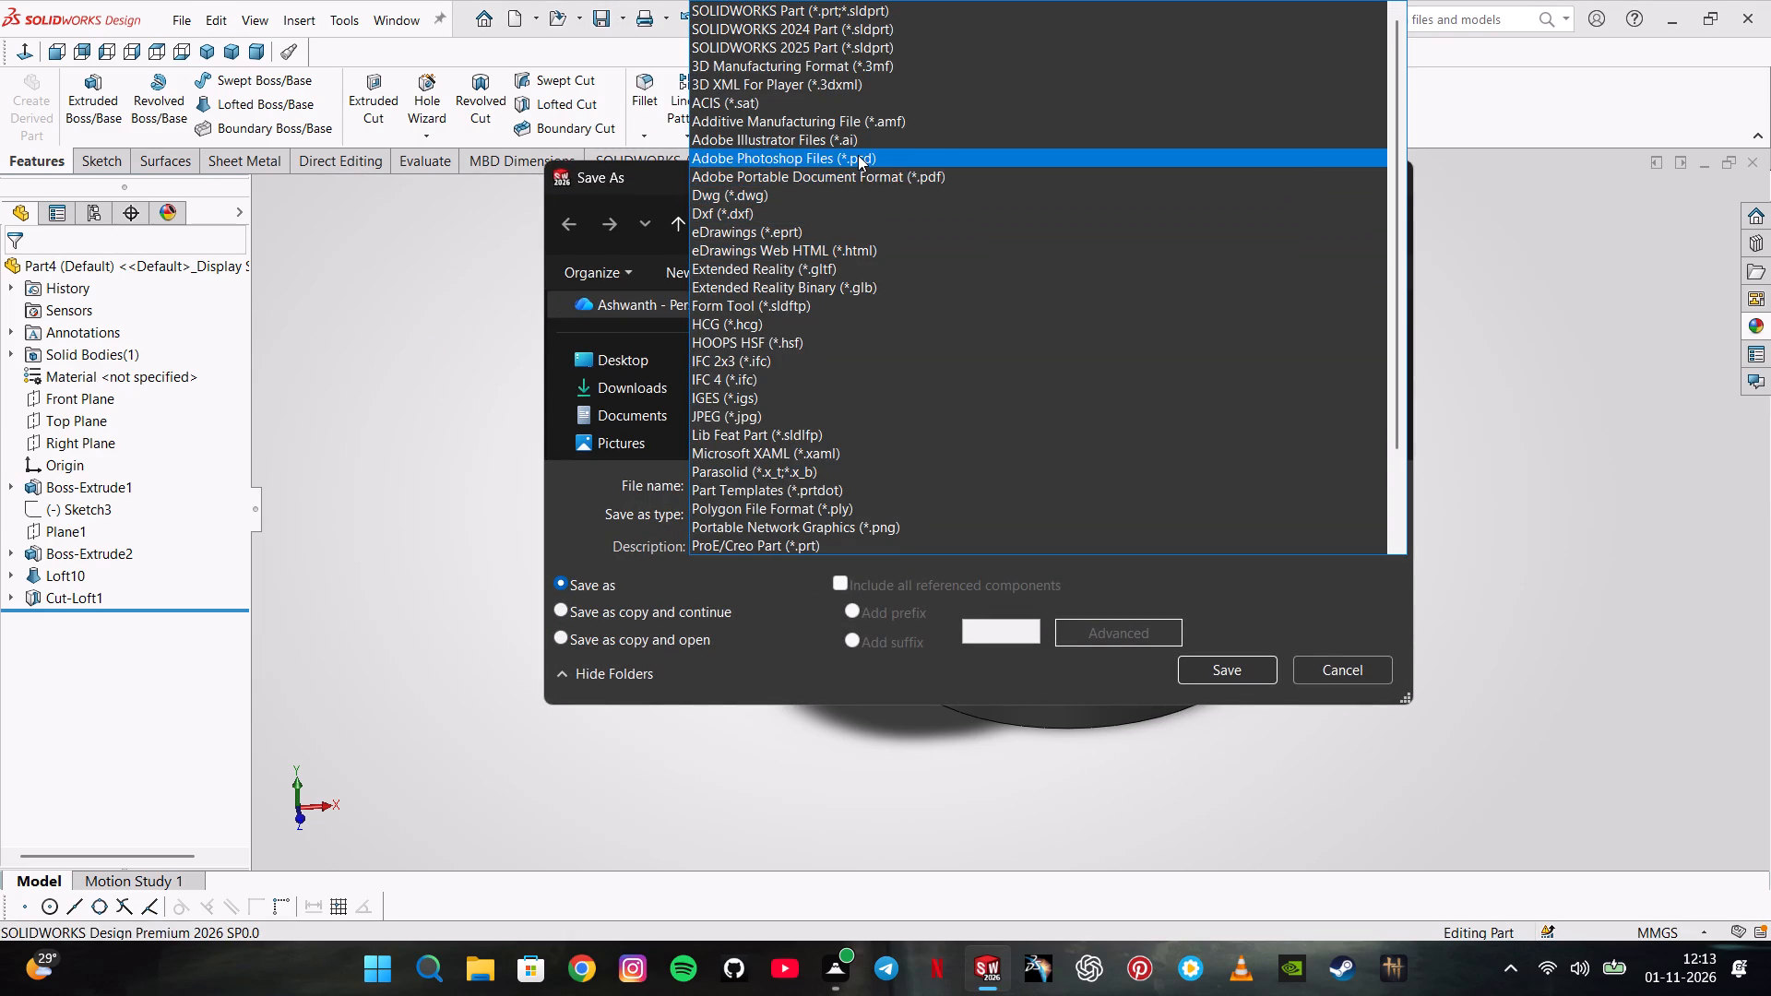
click(865, 170)
click(1201, 711)
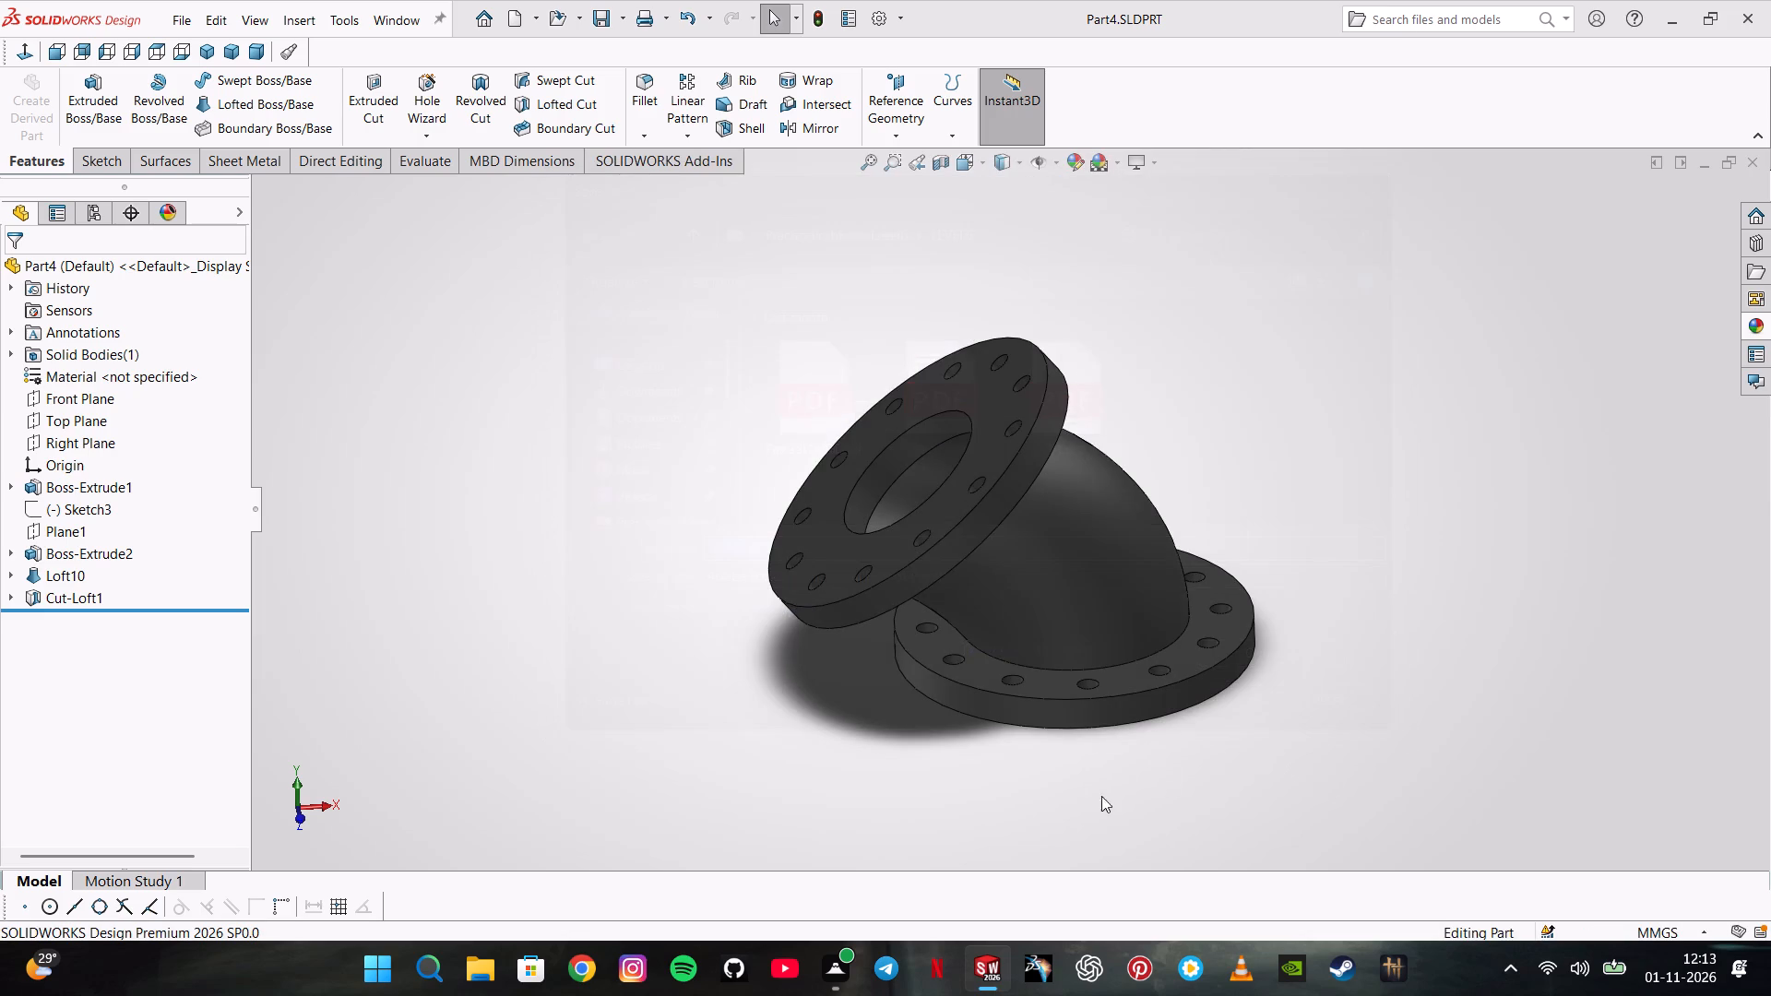